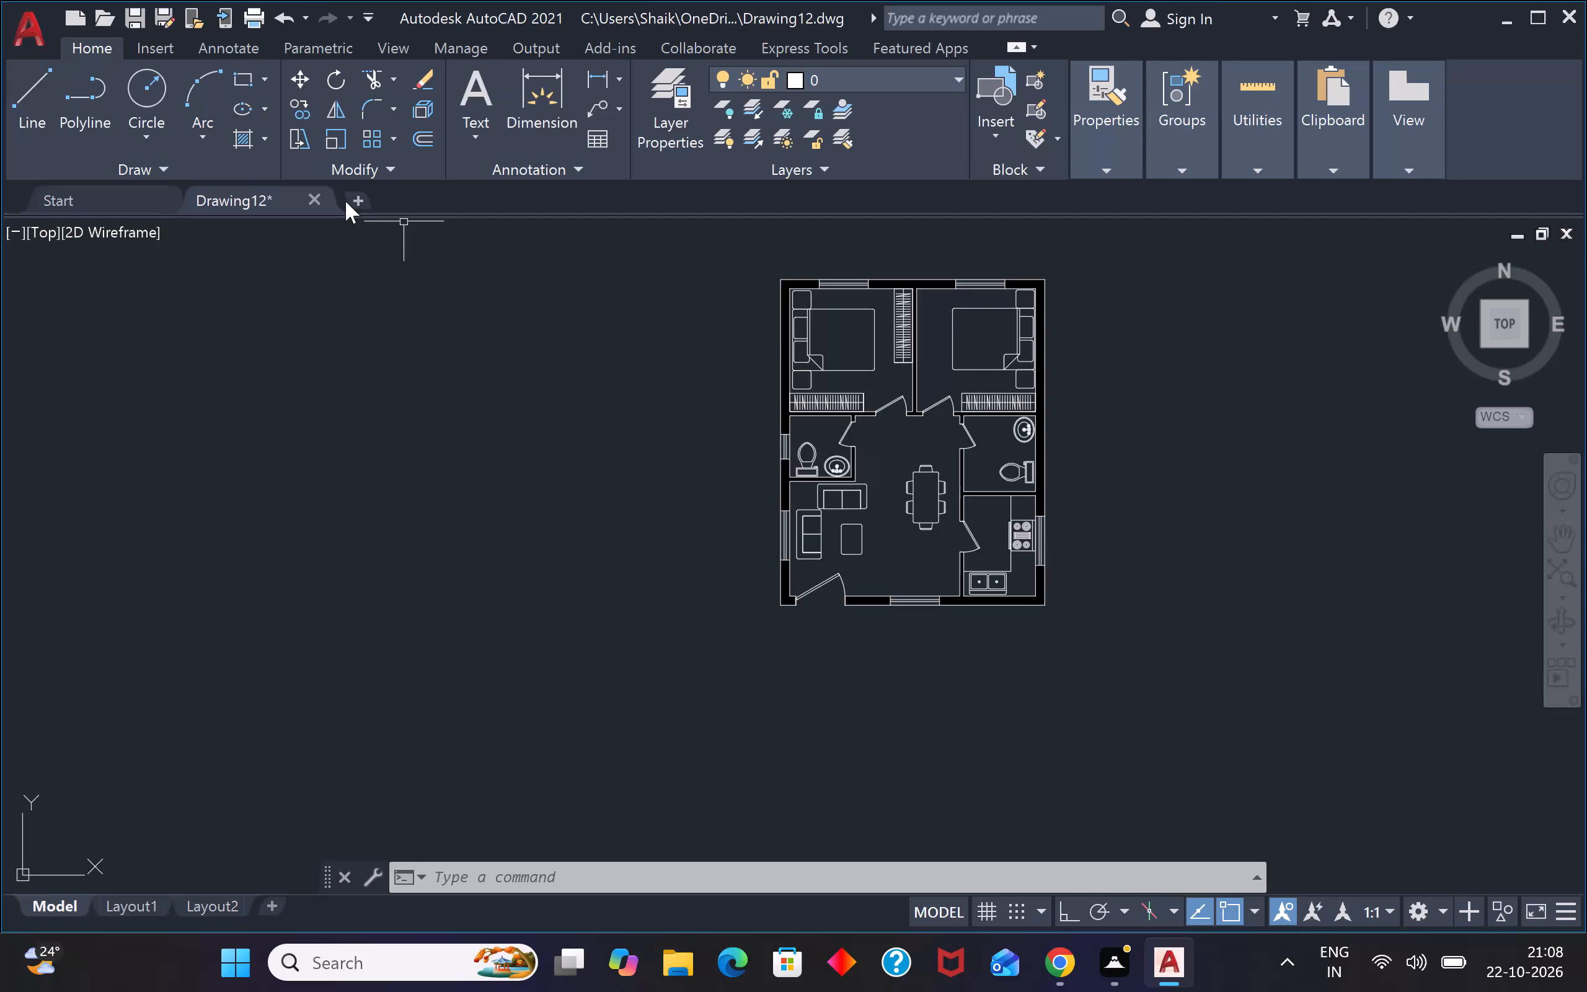
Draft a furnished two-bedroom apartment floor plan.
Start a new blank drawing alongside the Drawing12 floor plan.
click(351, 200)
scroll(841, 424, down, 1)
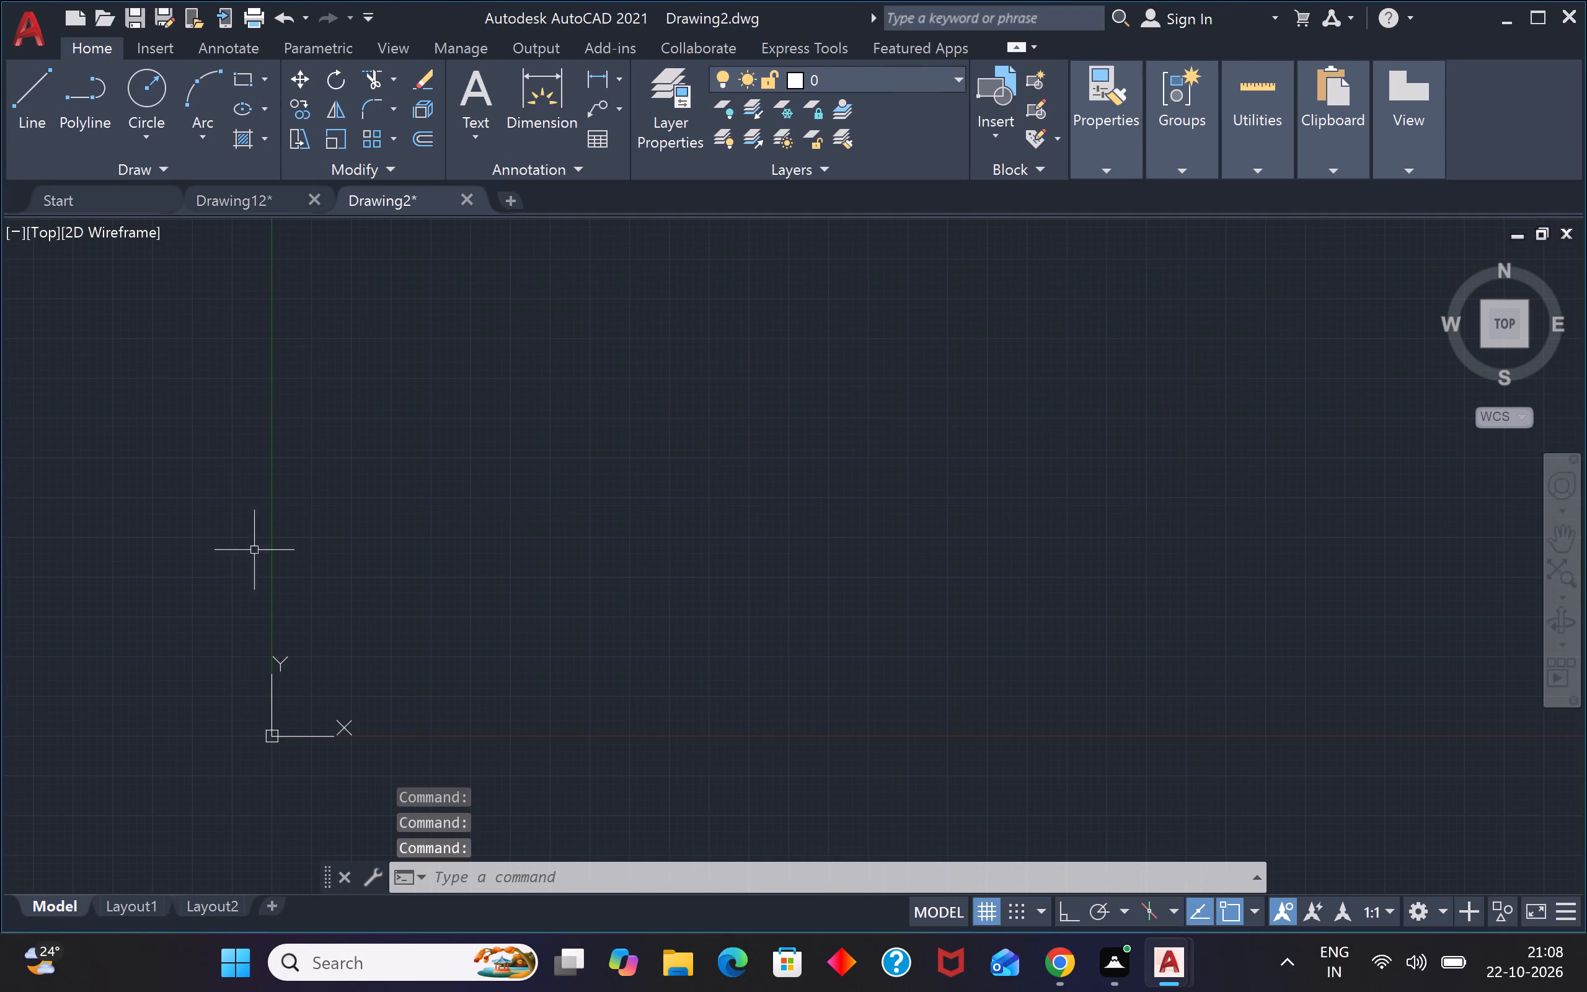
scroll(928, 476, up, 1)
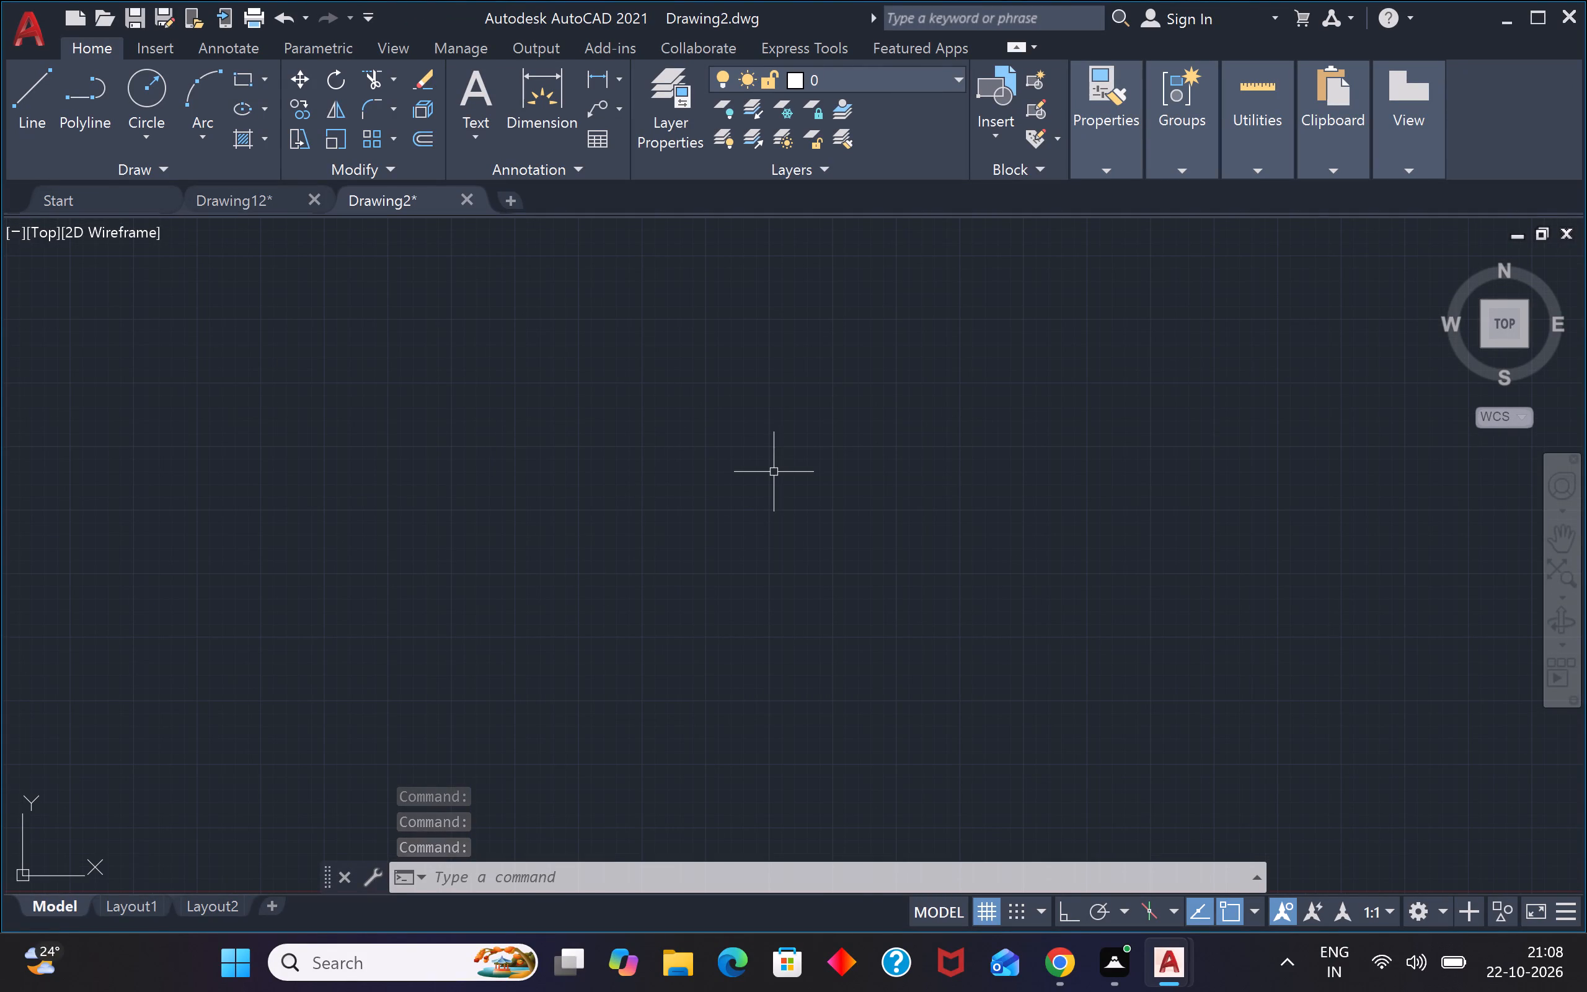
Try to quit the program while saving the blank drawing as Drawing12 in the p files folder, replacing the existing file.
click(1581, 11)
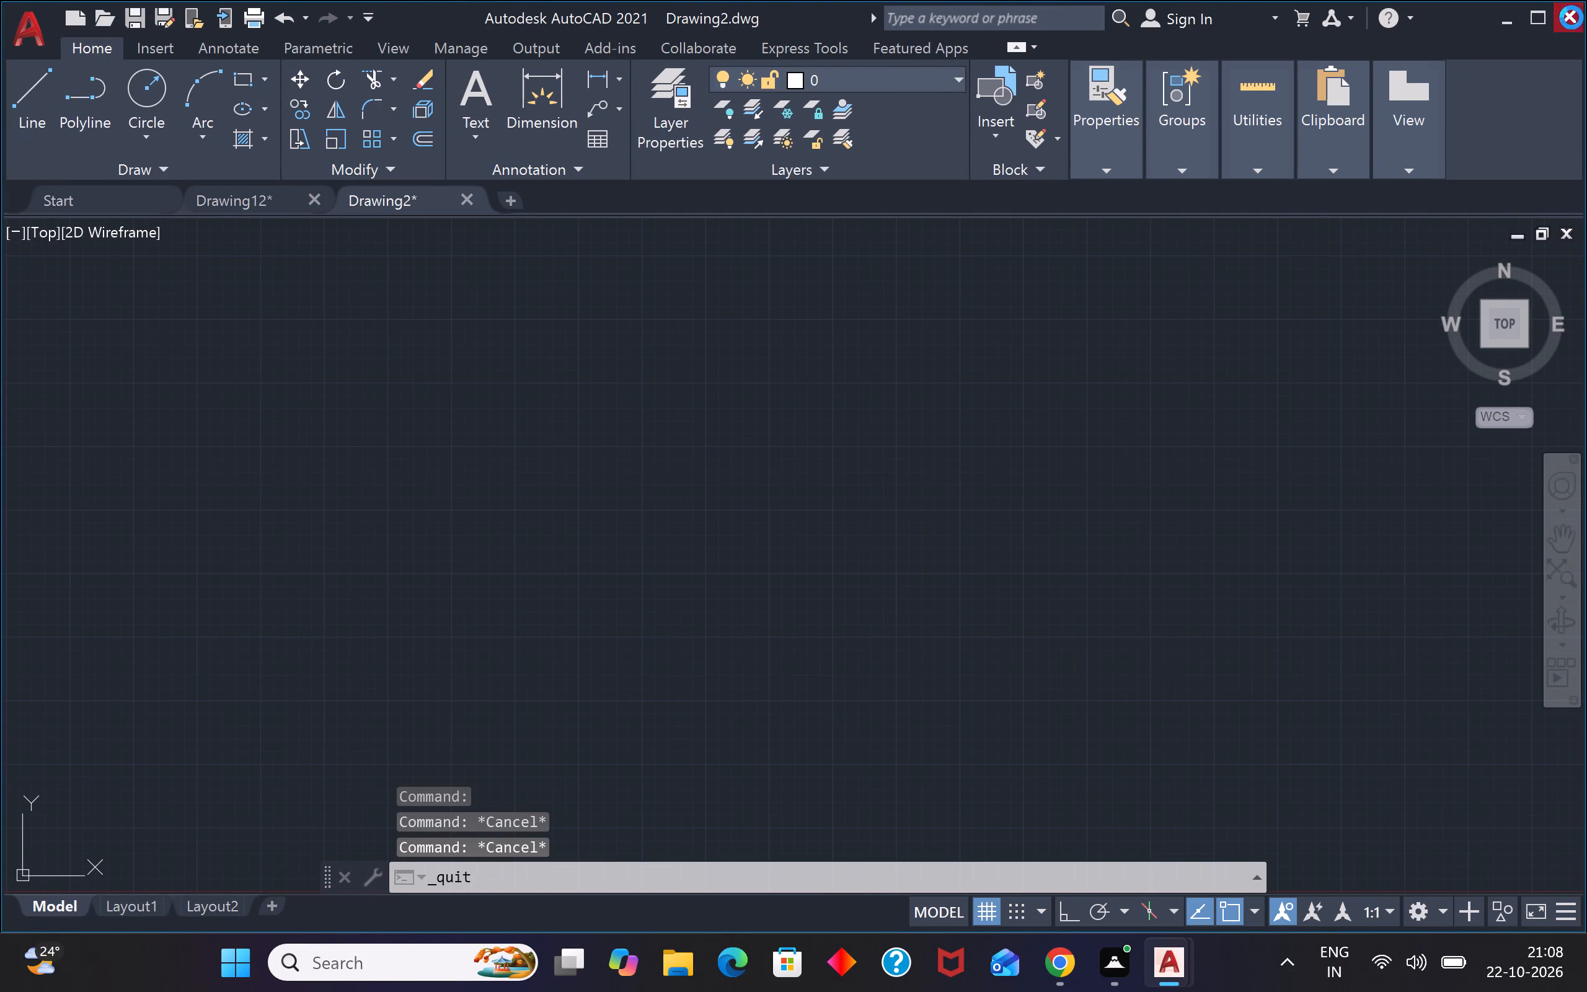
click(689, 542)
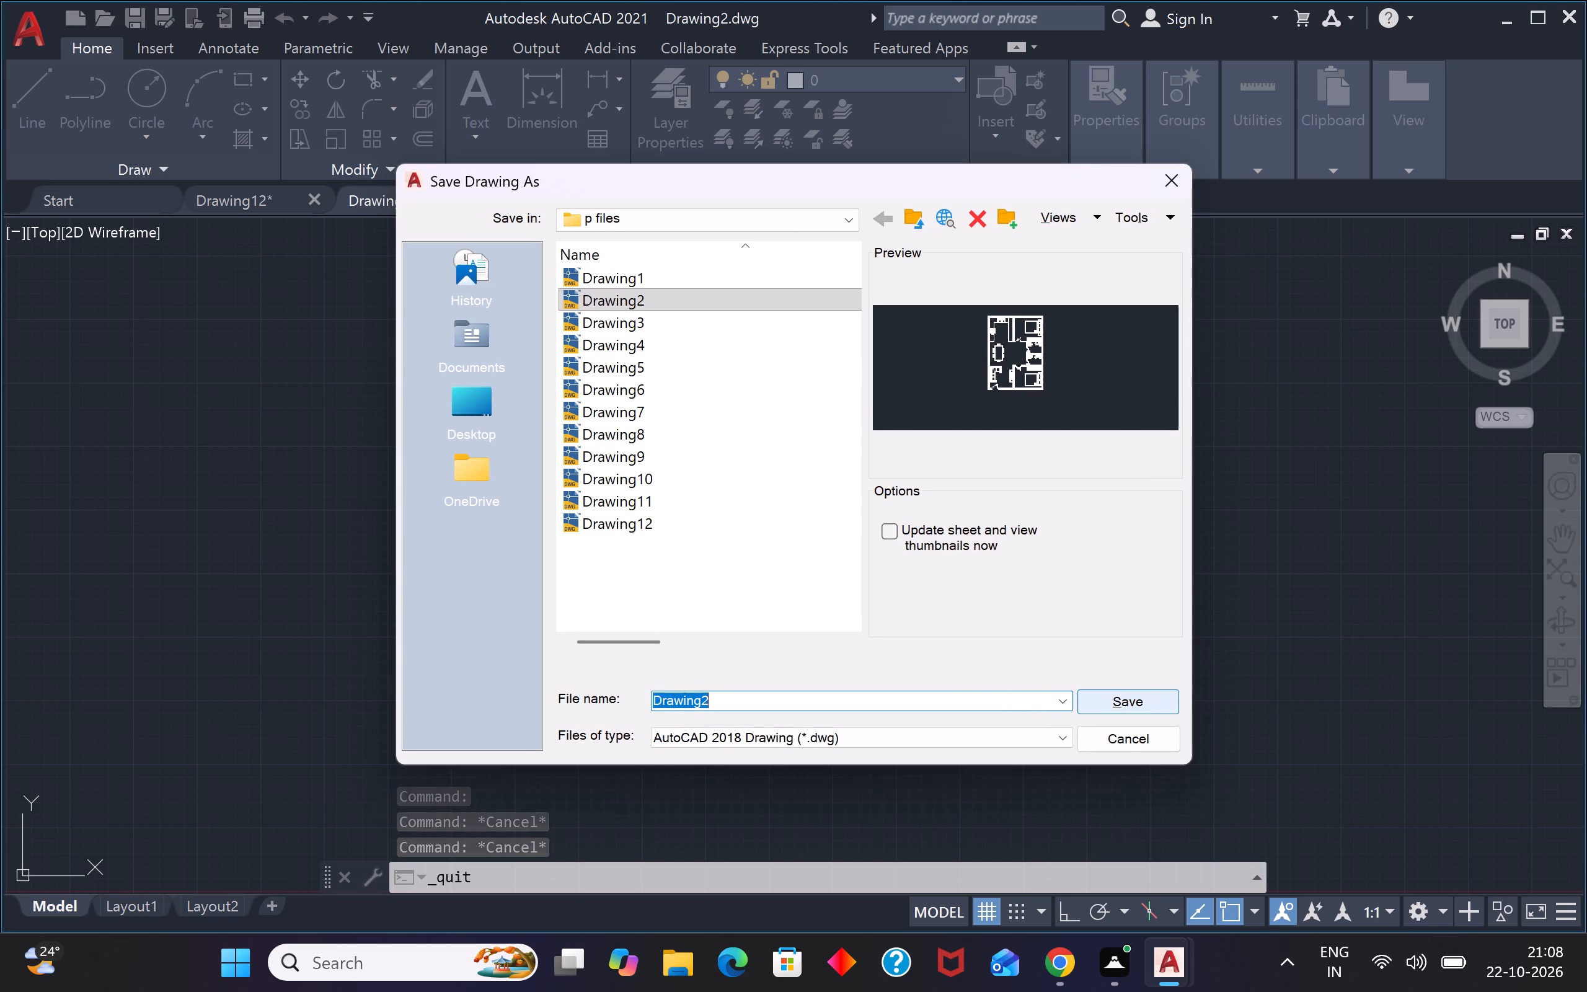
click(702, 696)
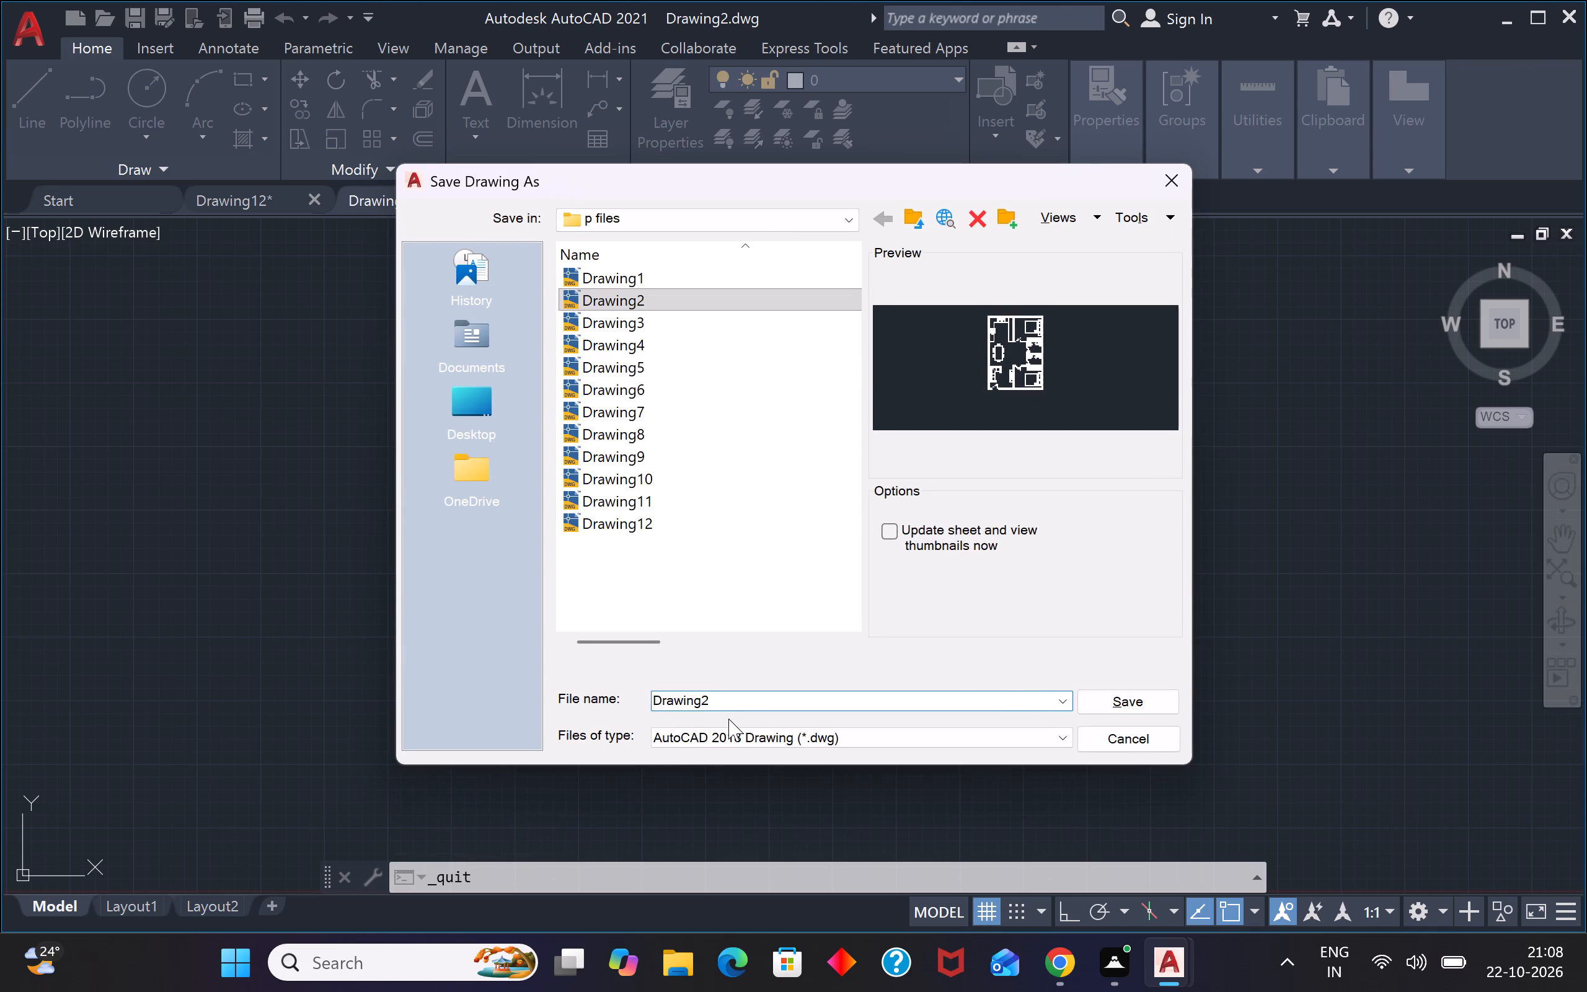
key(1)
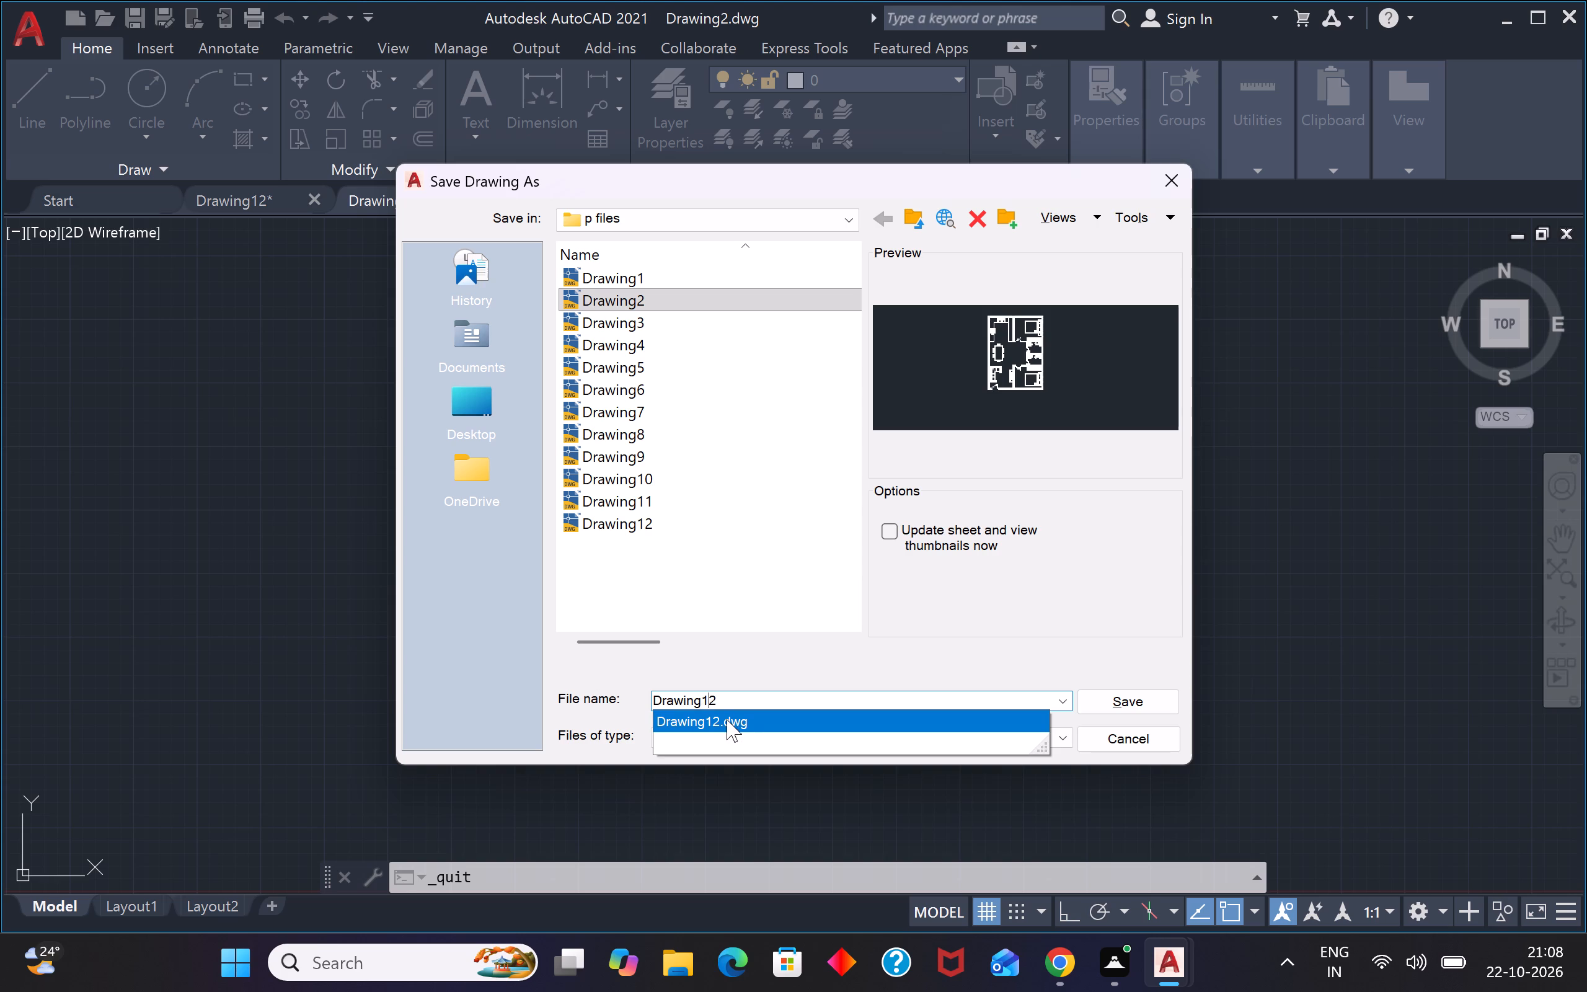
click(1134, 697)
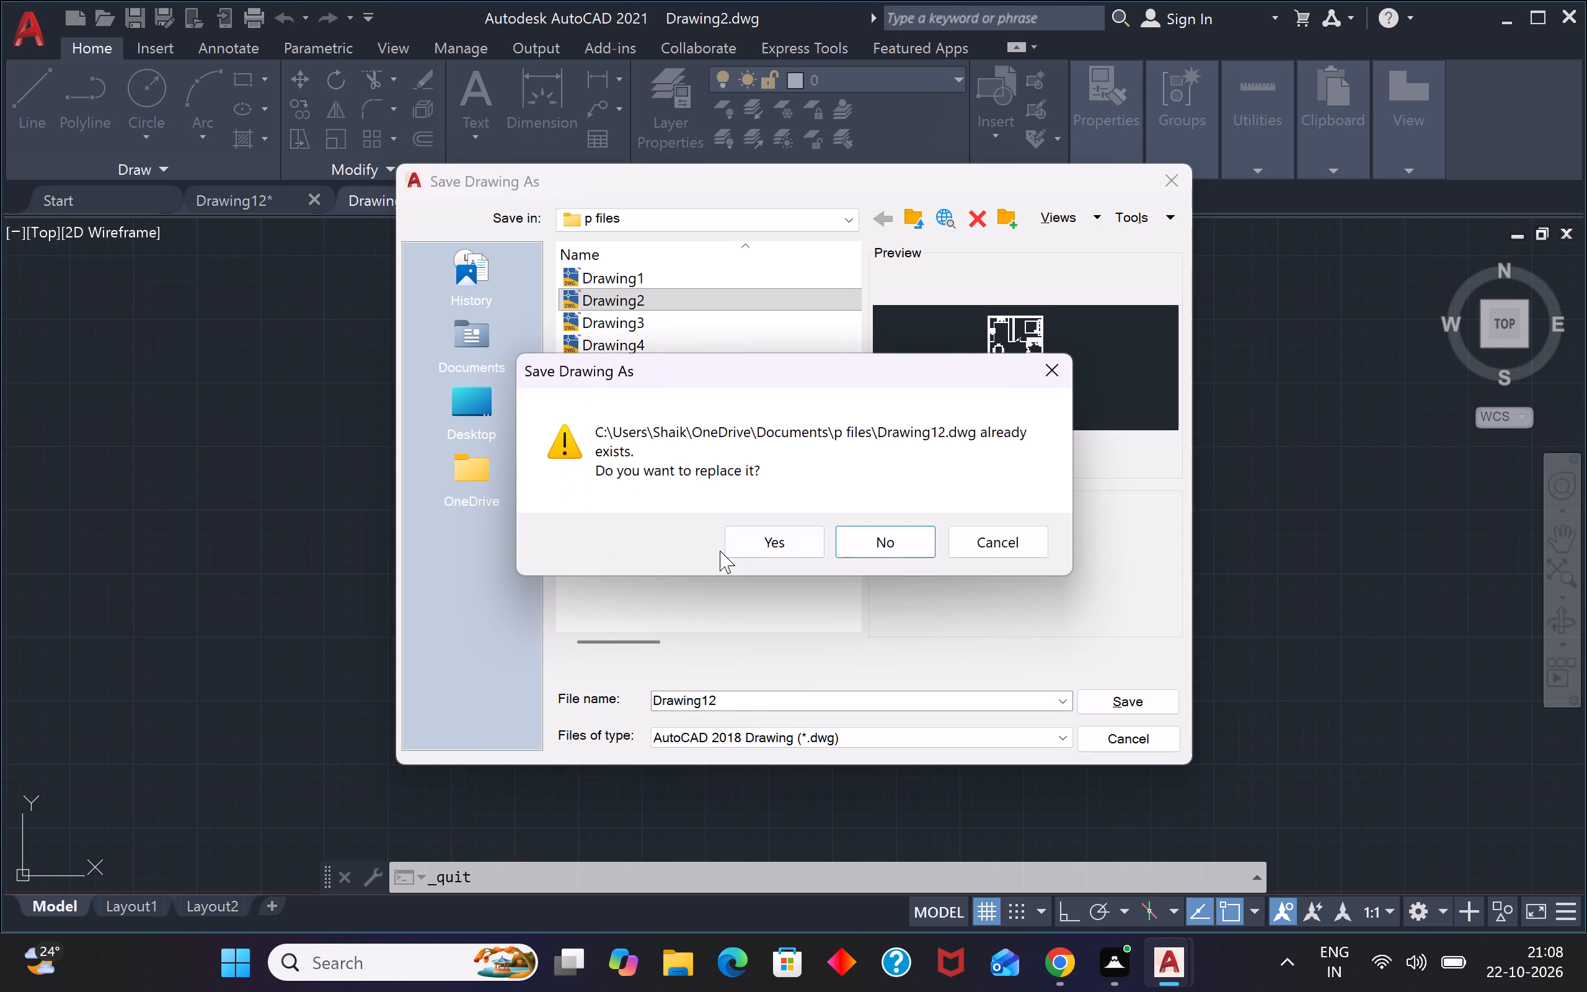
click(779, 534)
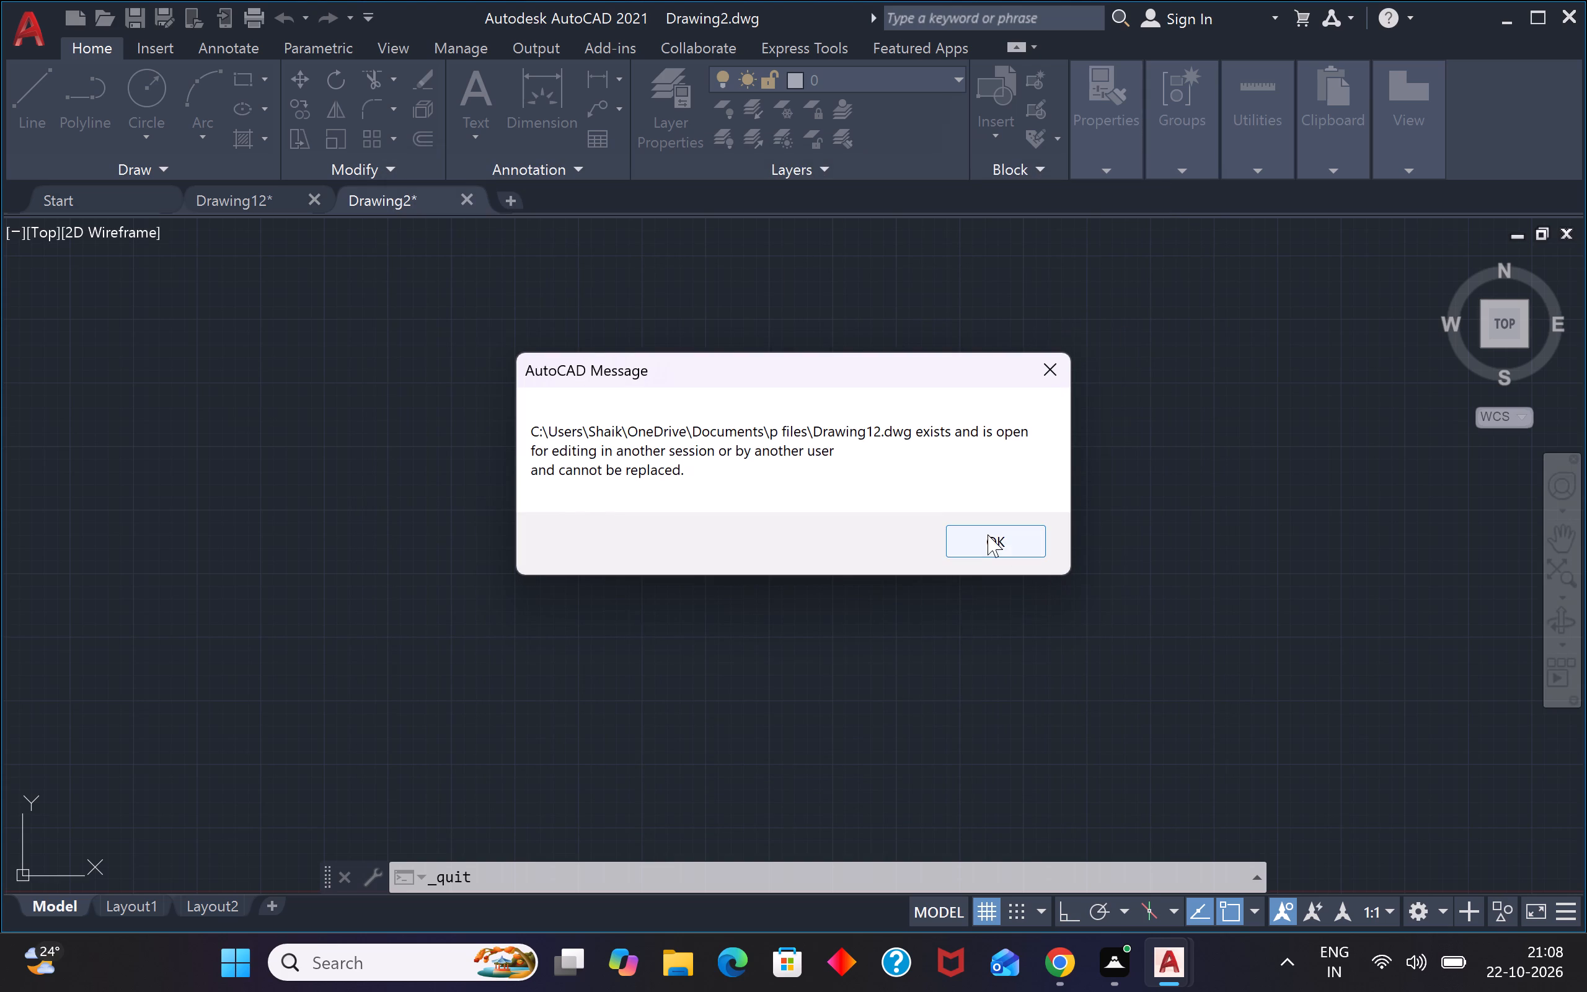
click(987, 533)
Quit the program, discarding the blank drawing and saving the changes to the Drawing12 floor plan.
click(1572, 4)
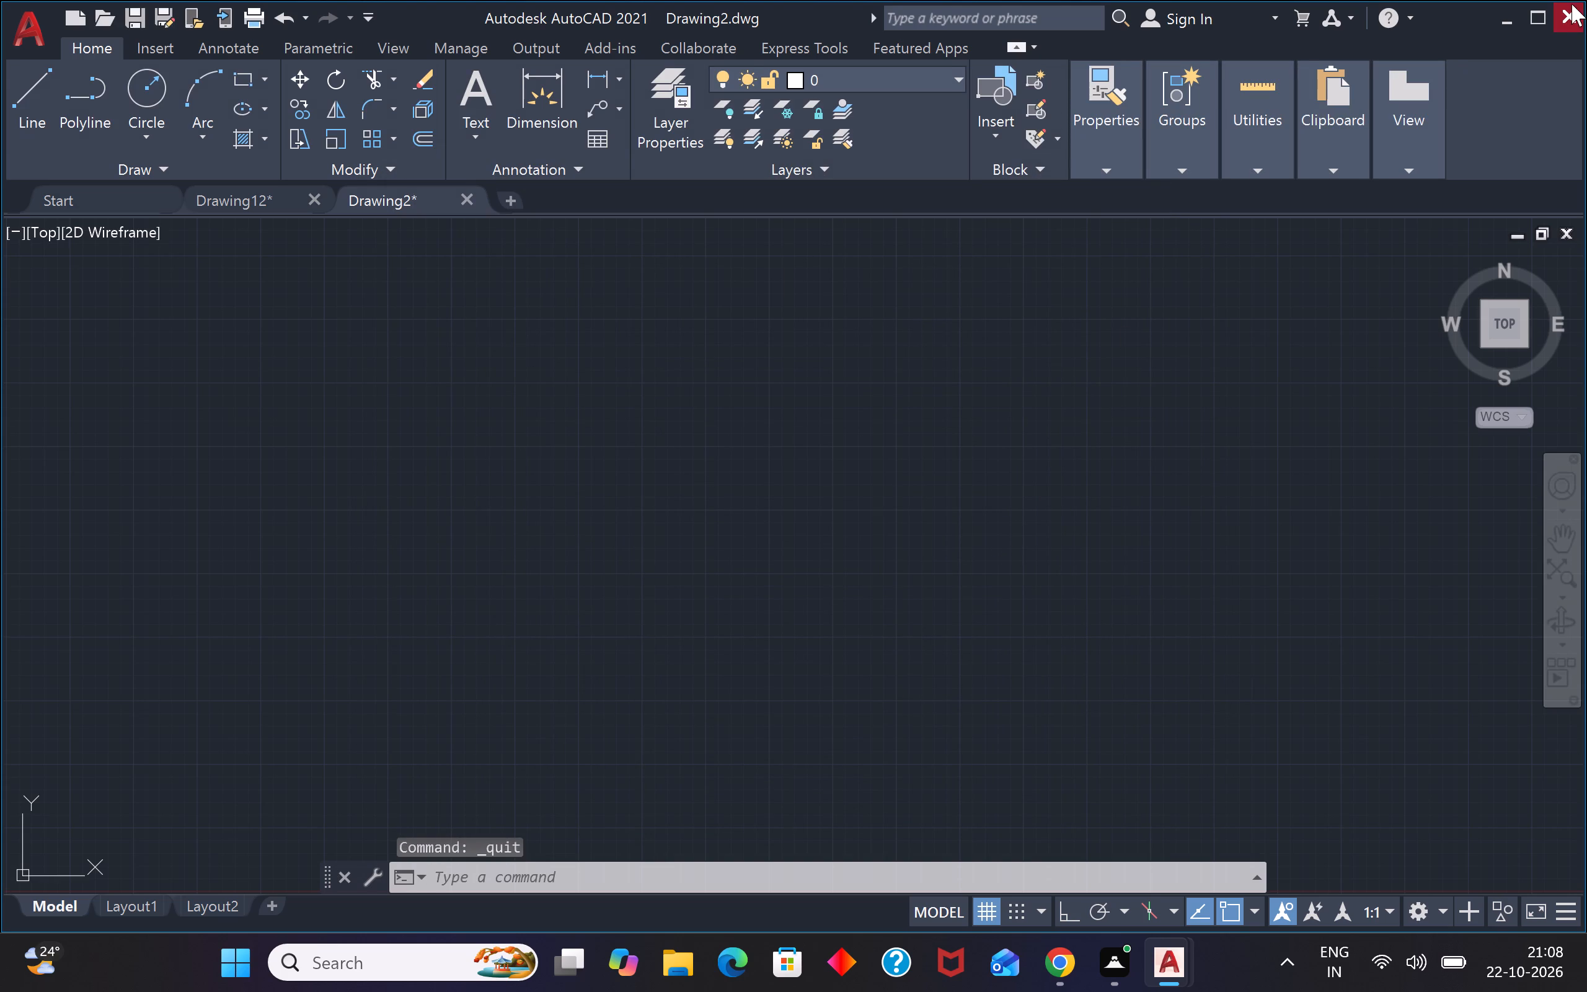
drag(774, 529, 782, 529)
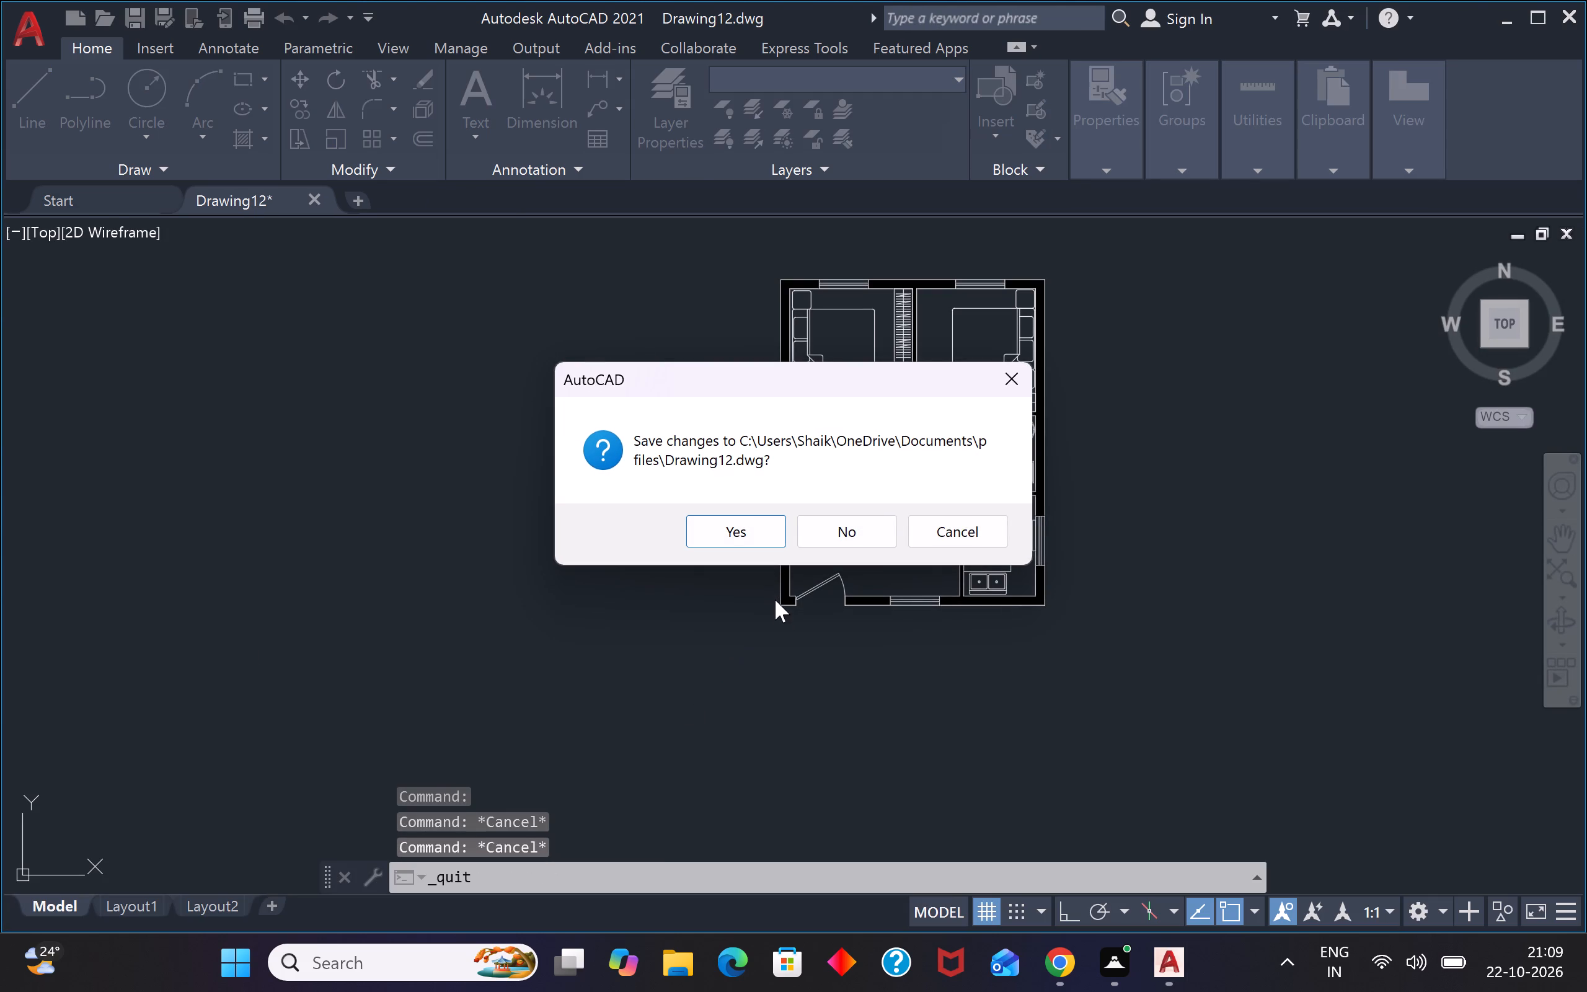
click(729, 529)
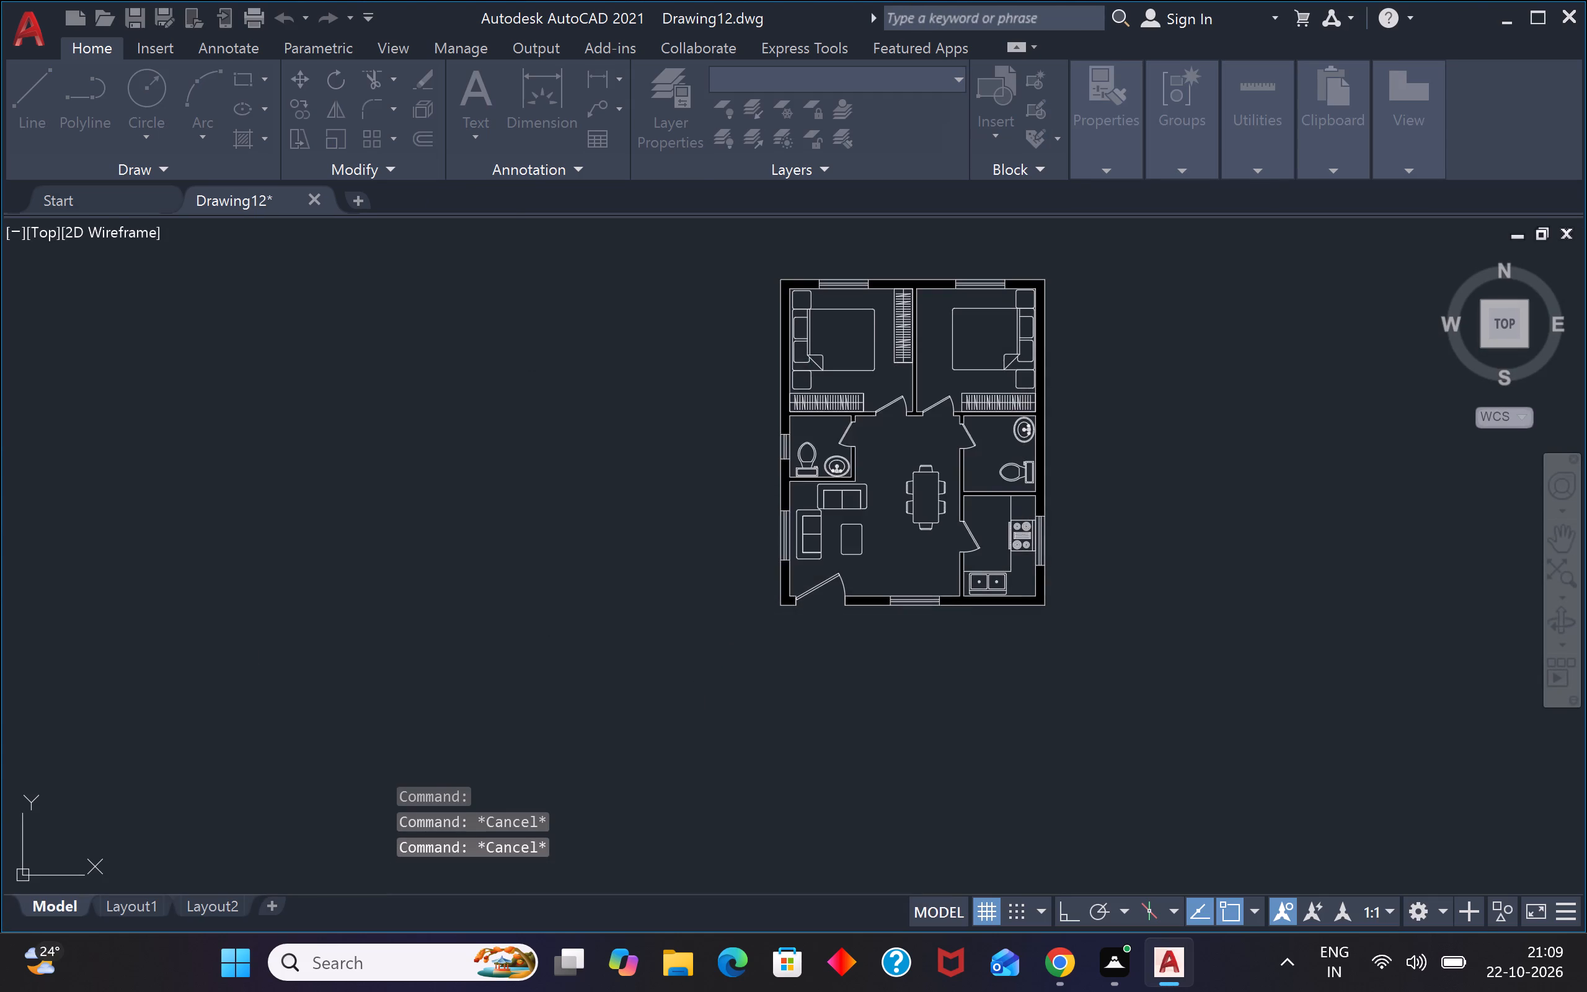
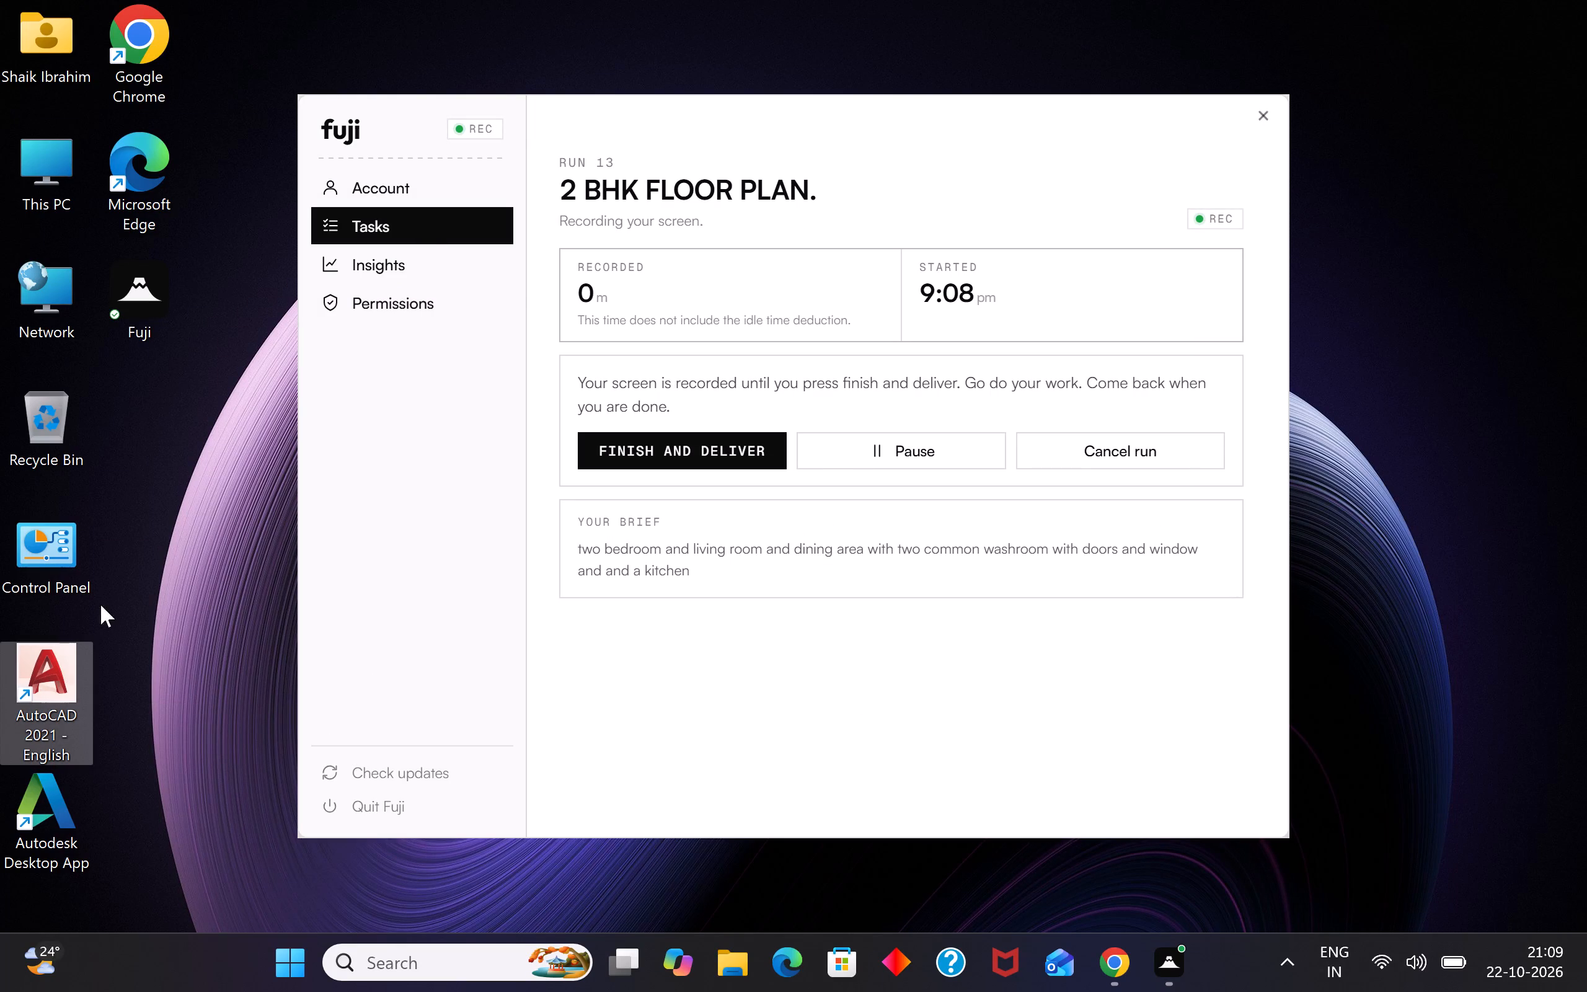
Launch AutoCAD 2021 from the desktop.
double_click(58, 686)
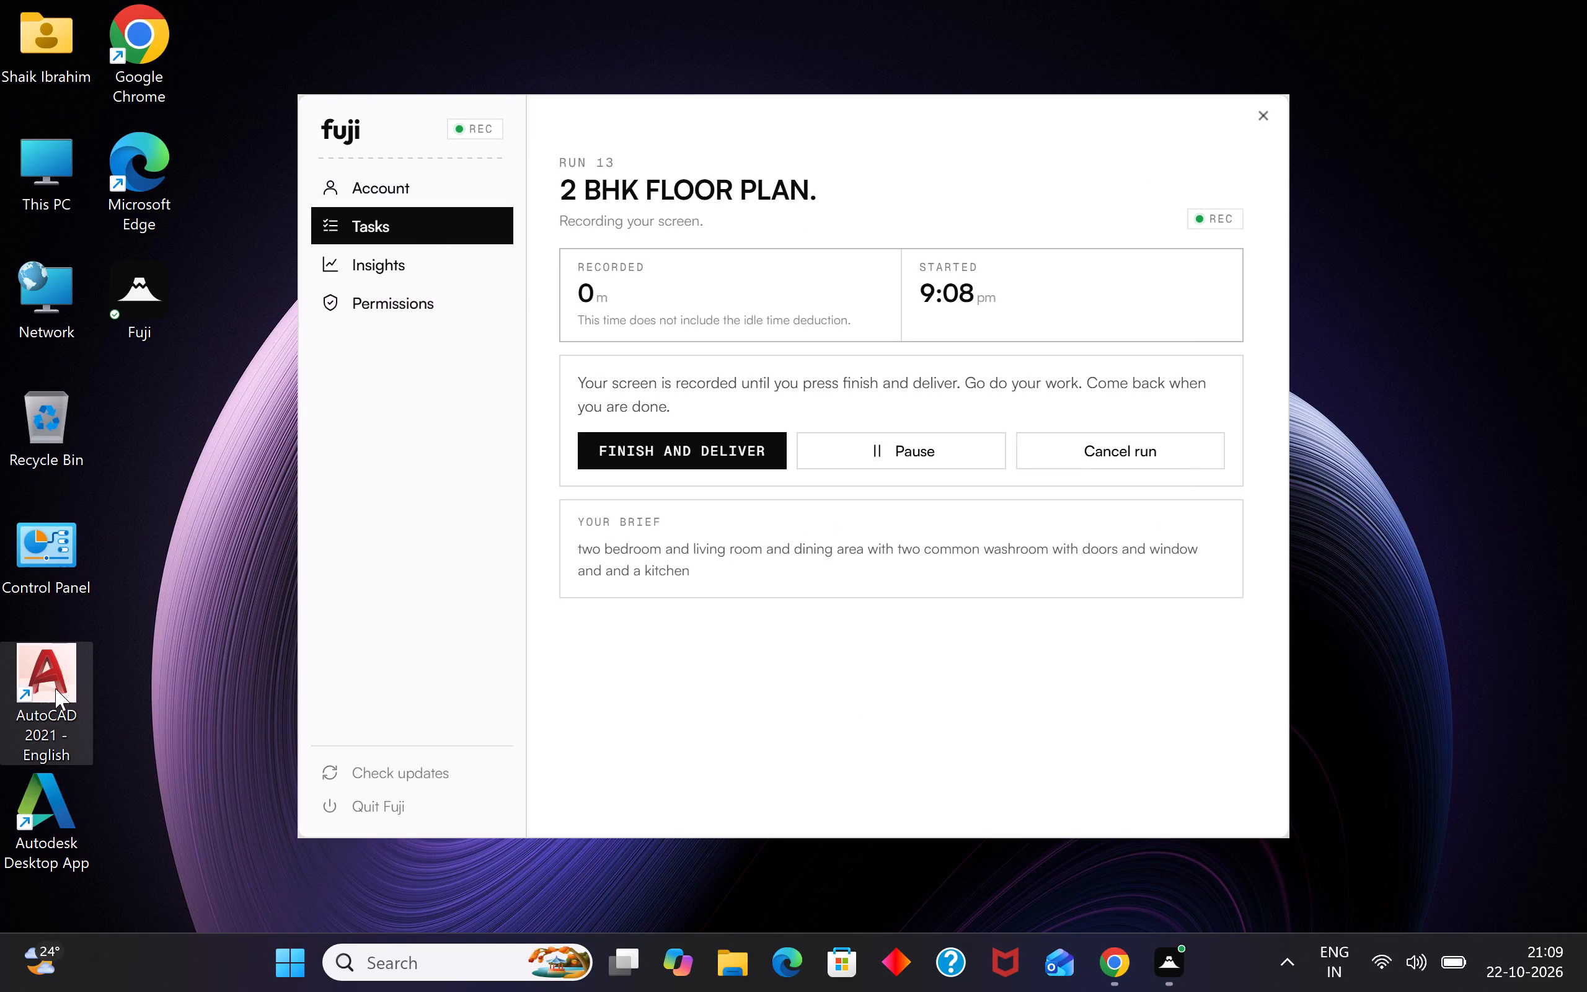
double_click(55, 688)
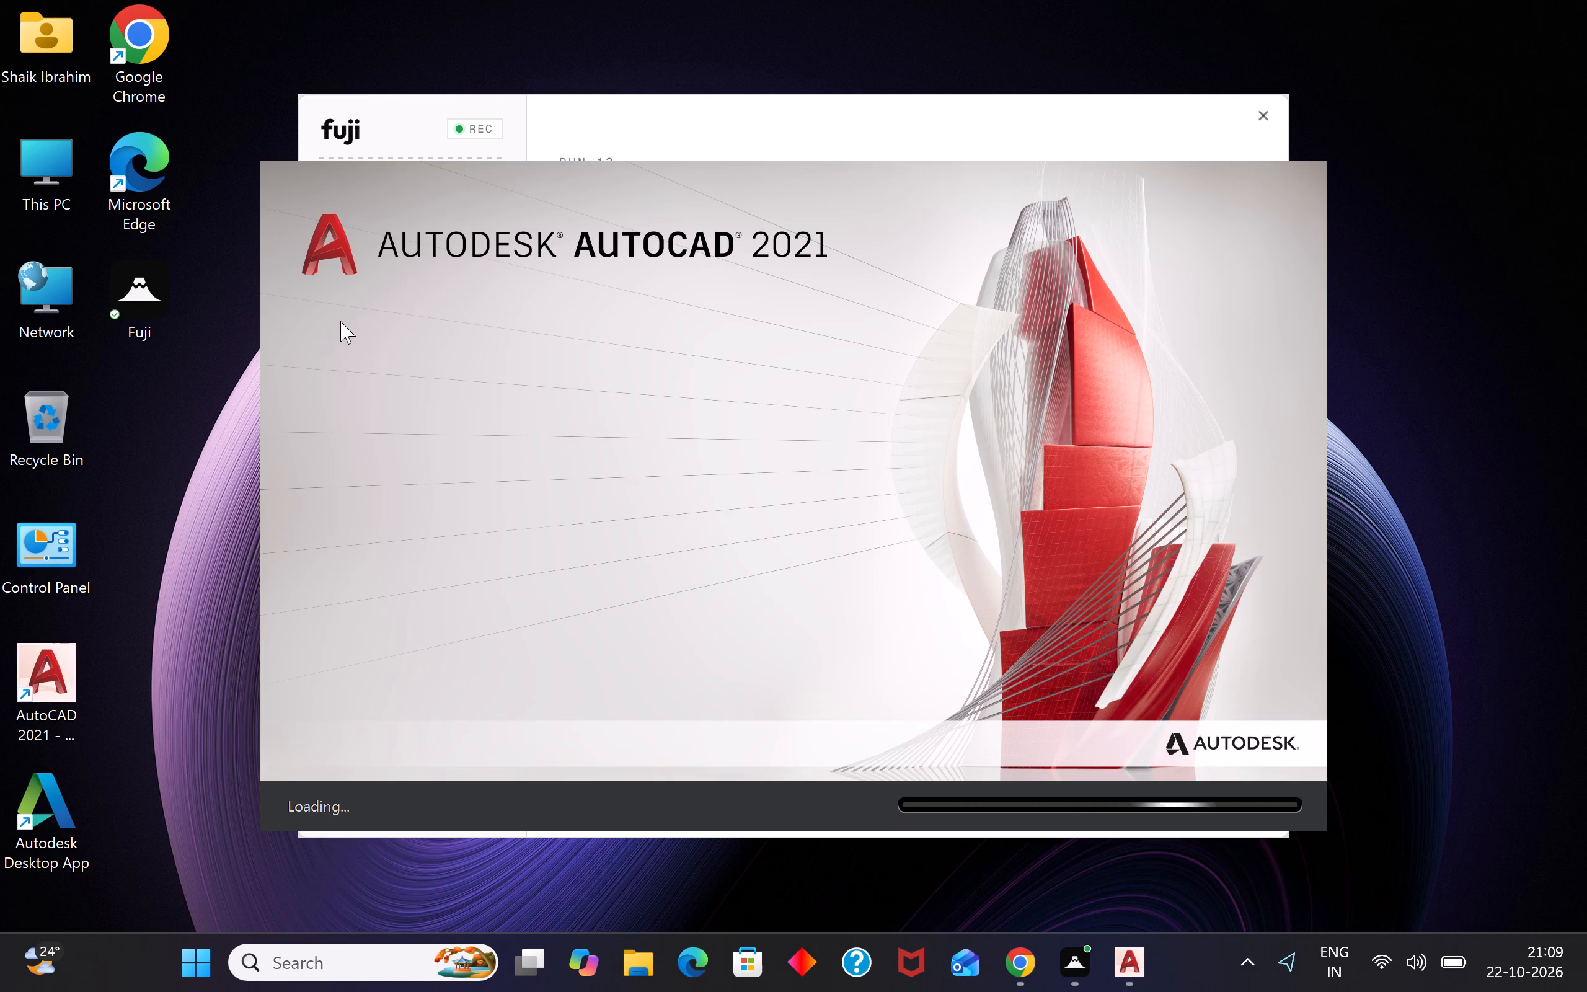
drag(309, 391, 304, 364)
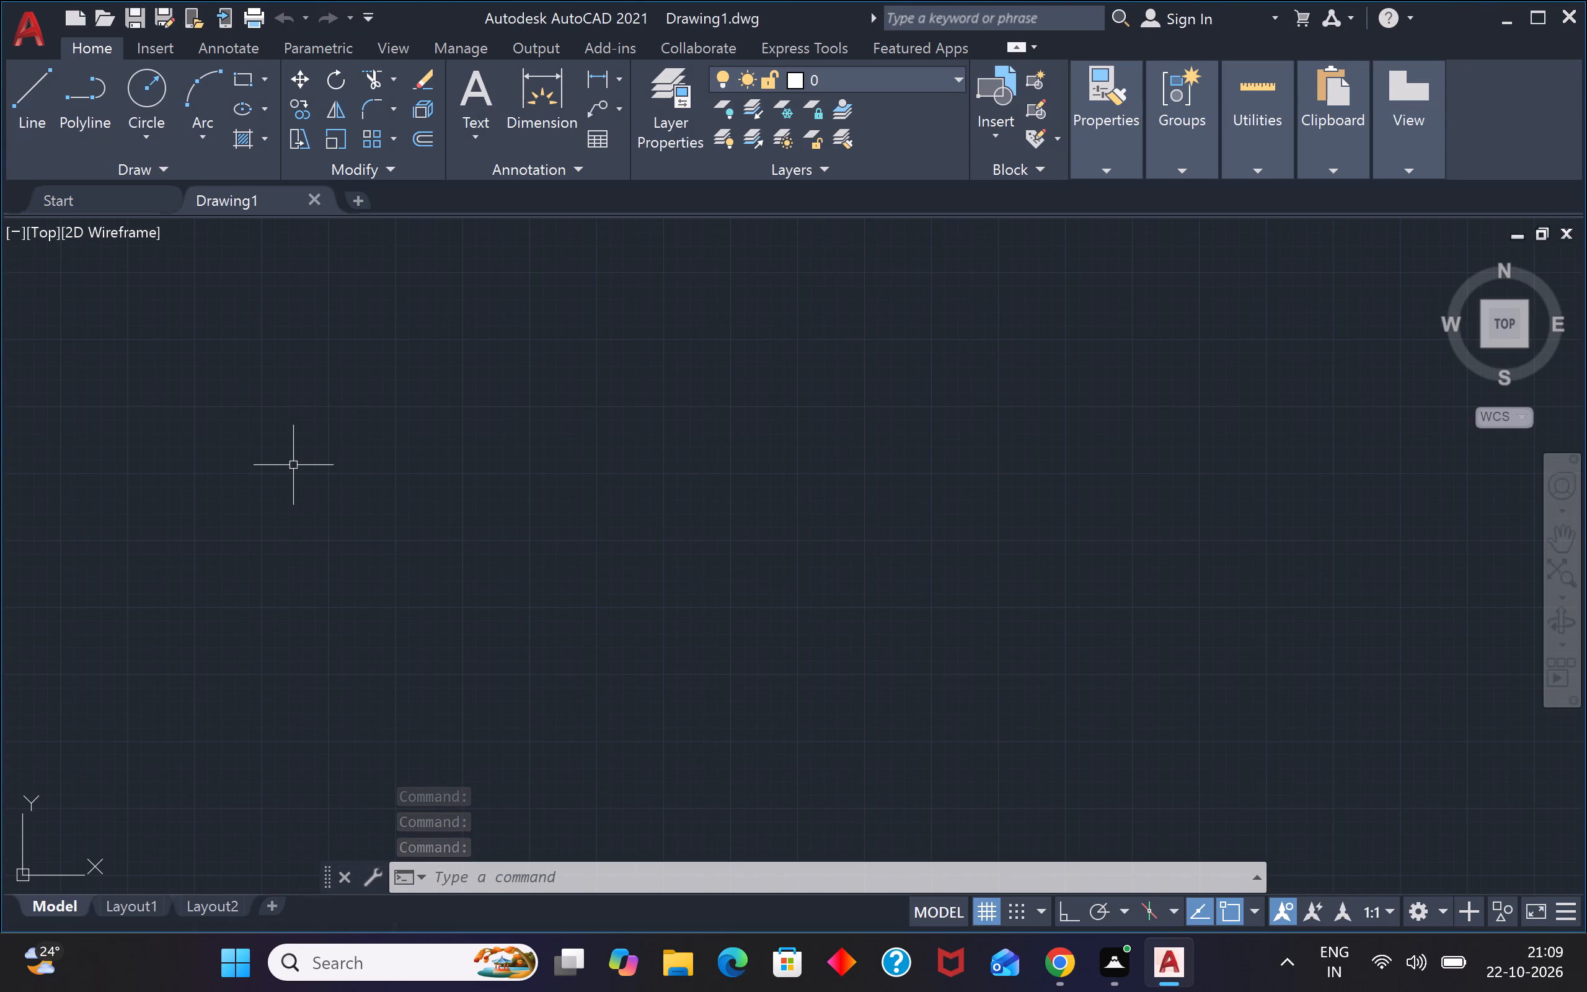
Turn off the drawing grid.
text(rec)
key(space)
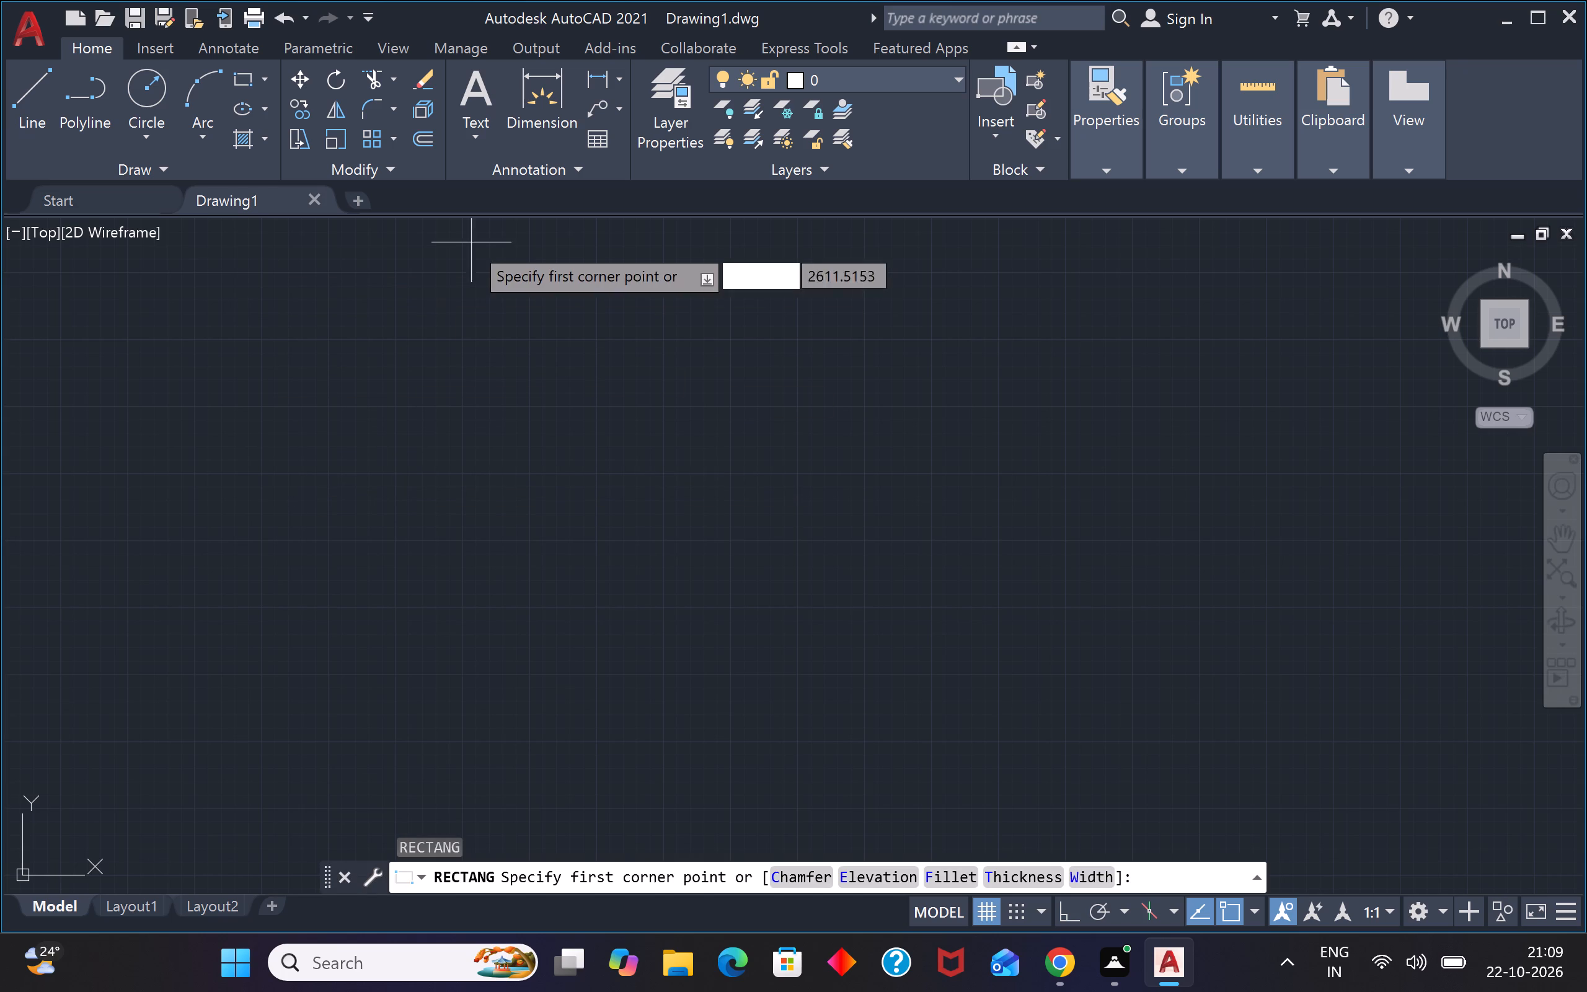
key(F7)
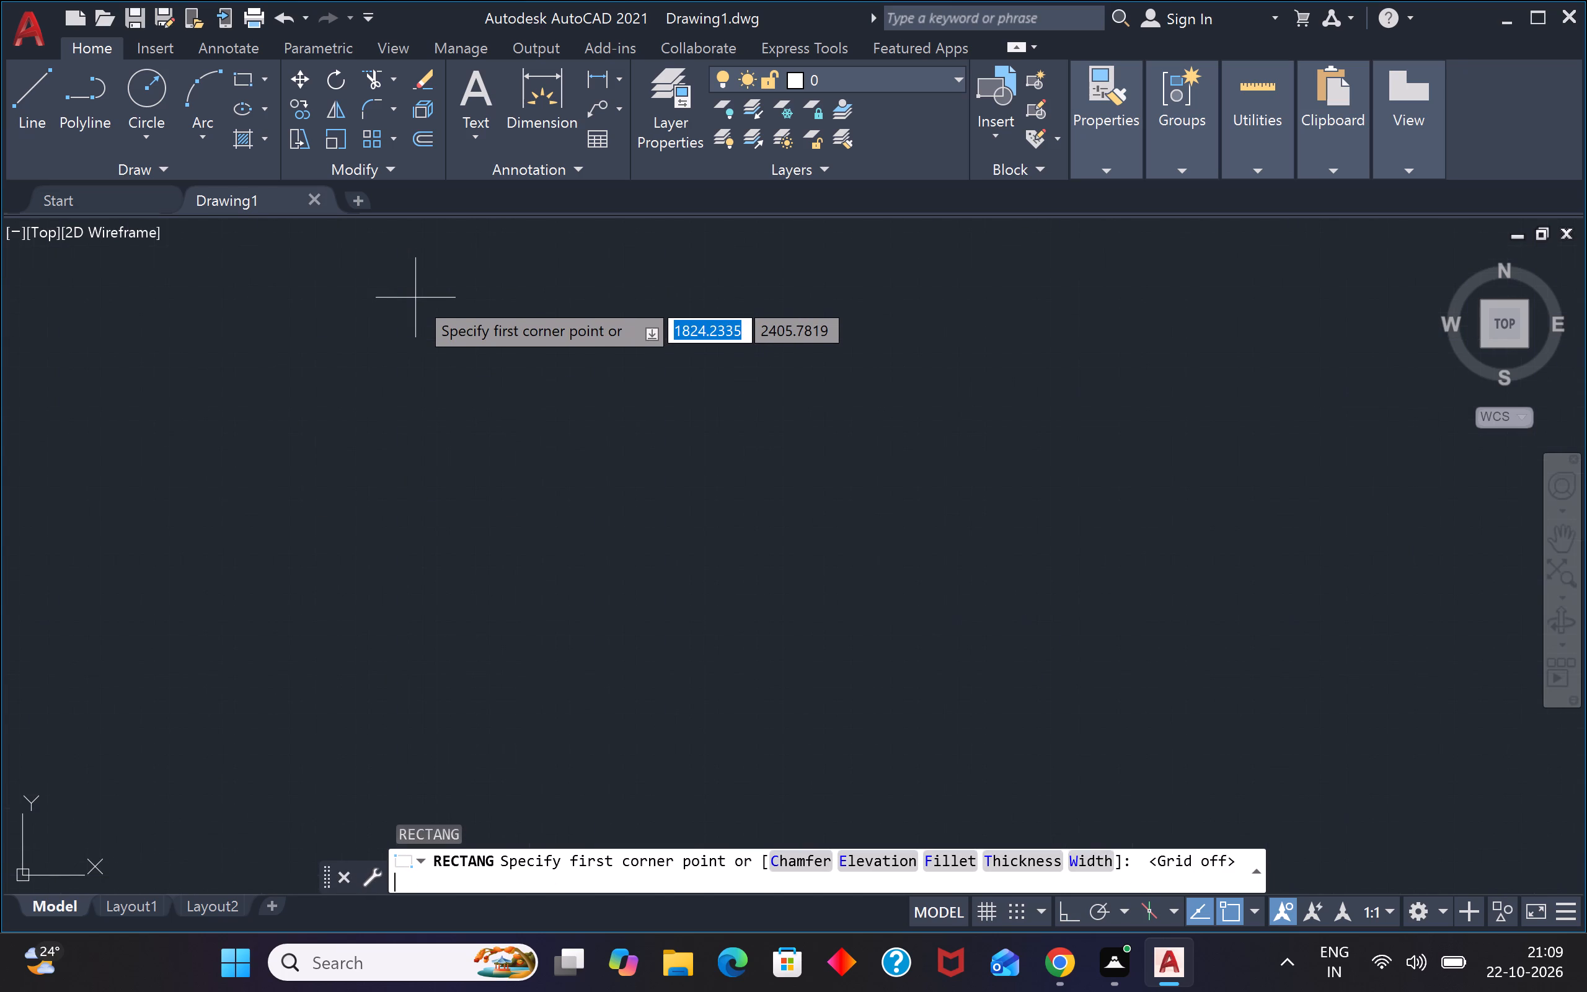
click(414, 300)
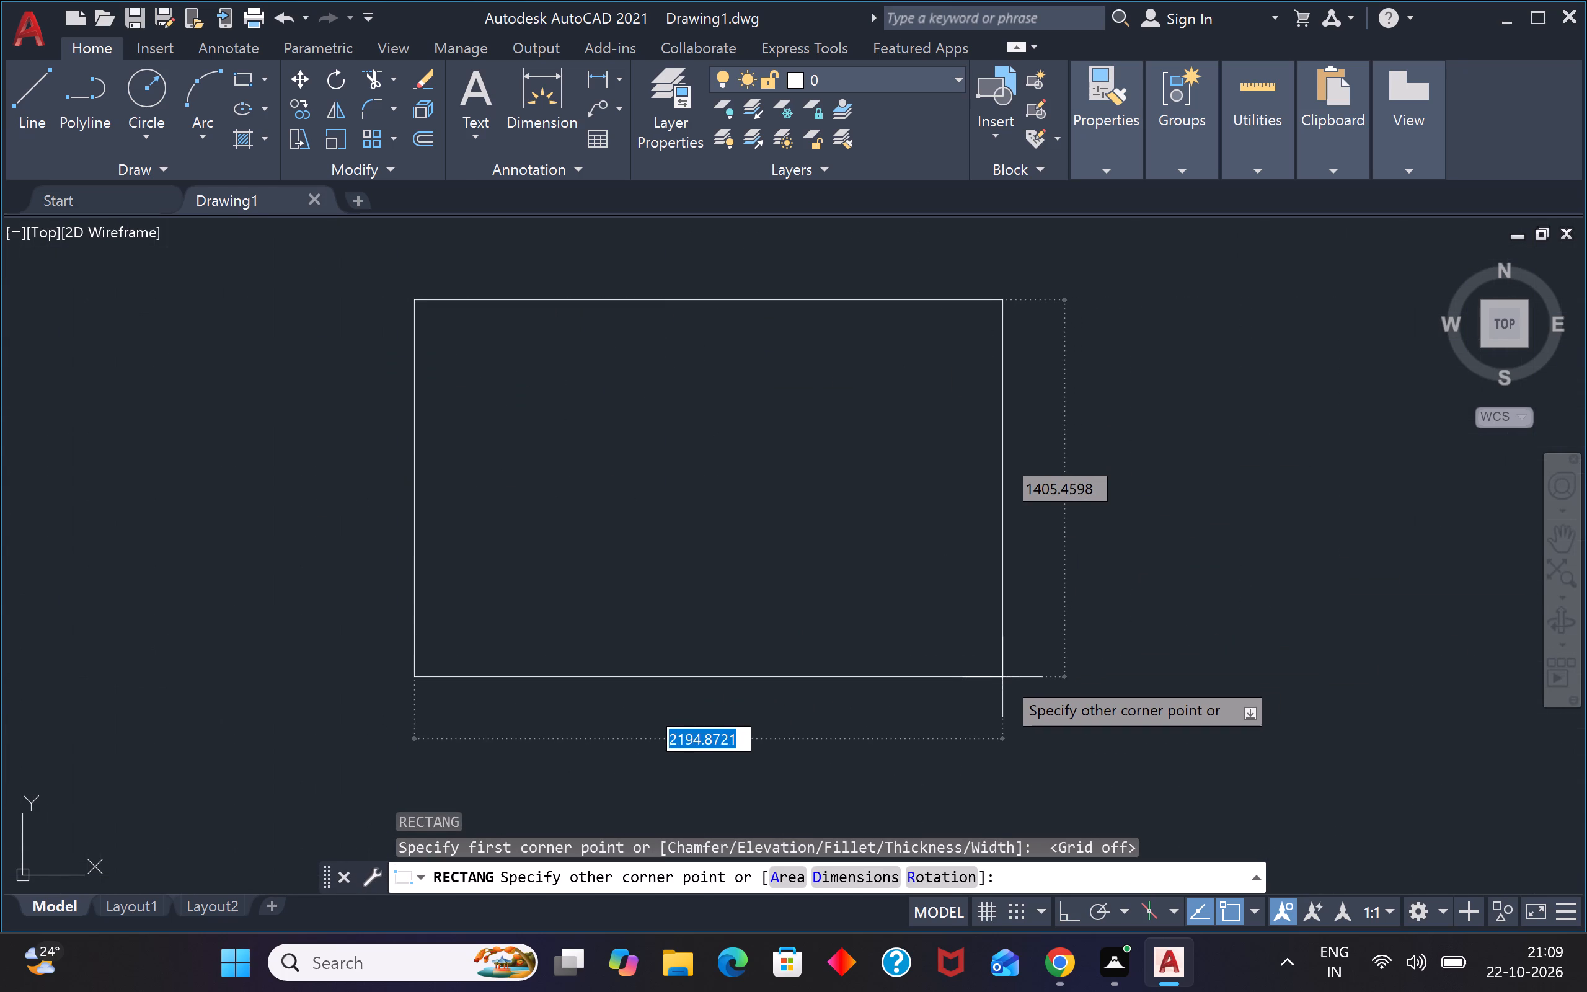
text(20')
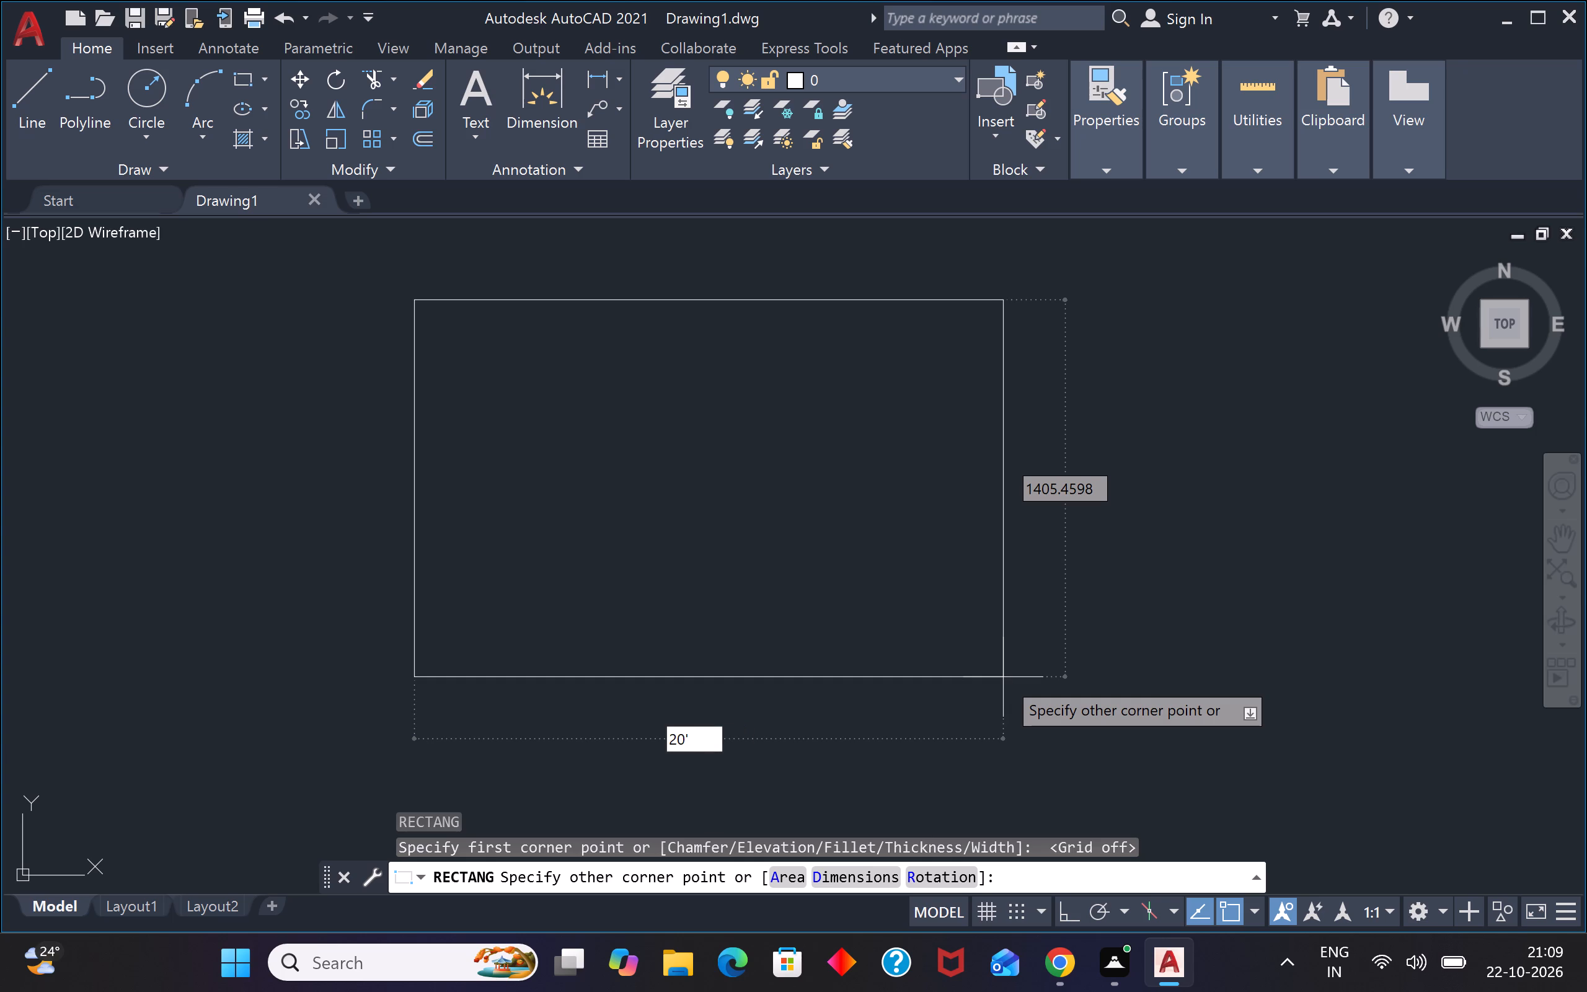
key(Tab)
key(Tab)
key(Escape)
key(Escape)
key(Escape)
Set the drawing units to Architectural with 0'-0" precision and the insertion scale to Inches.
text(un)
key(space)
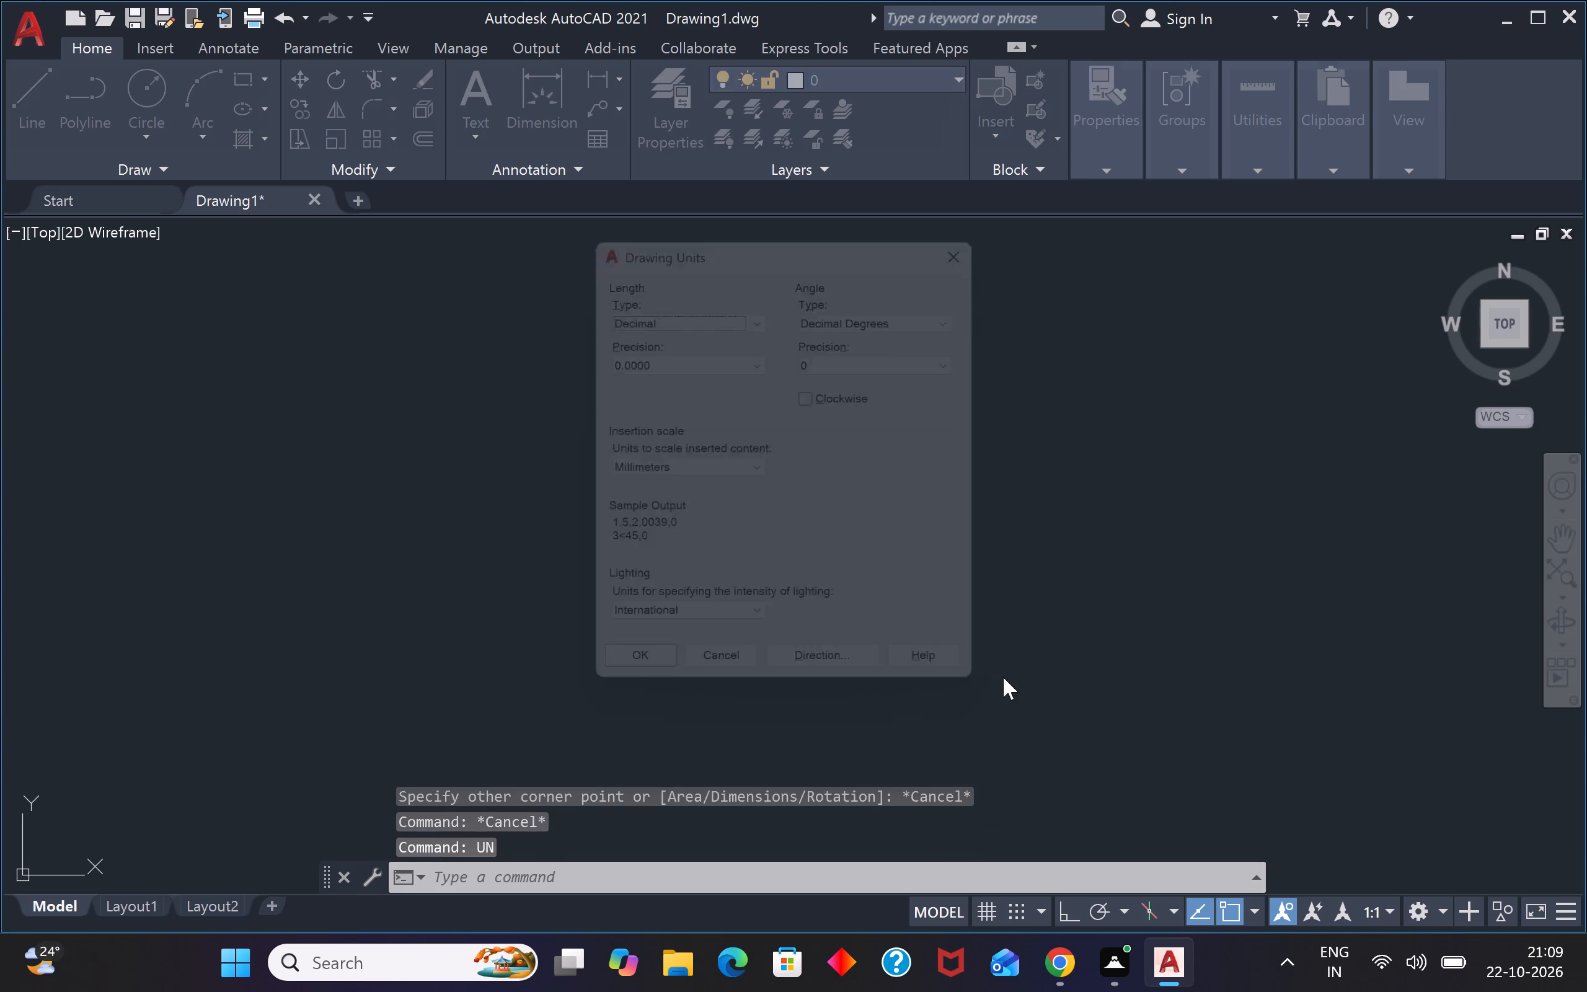
click(676, 300)
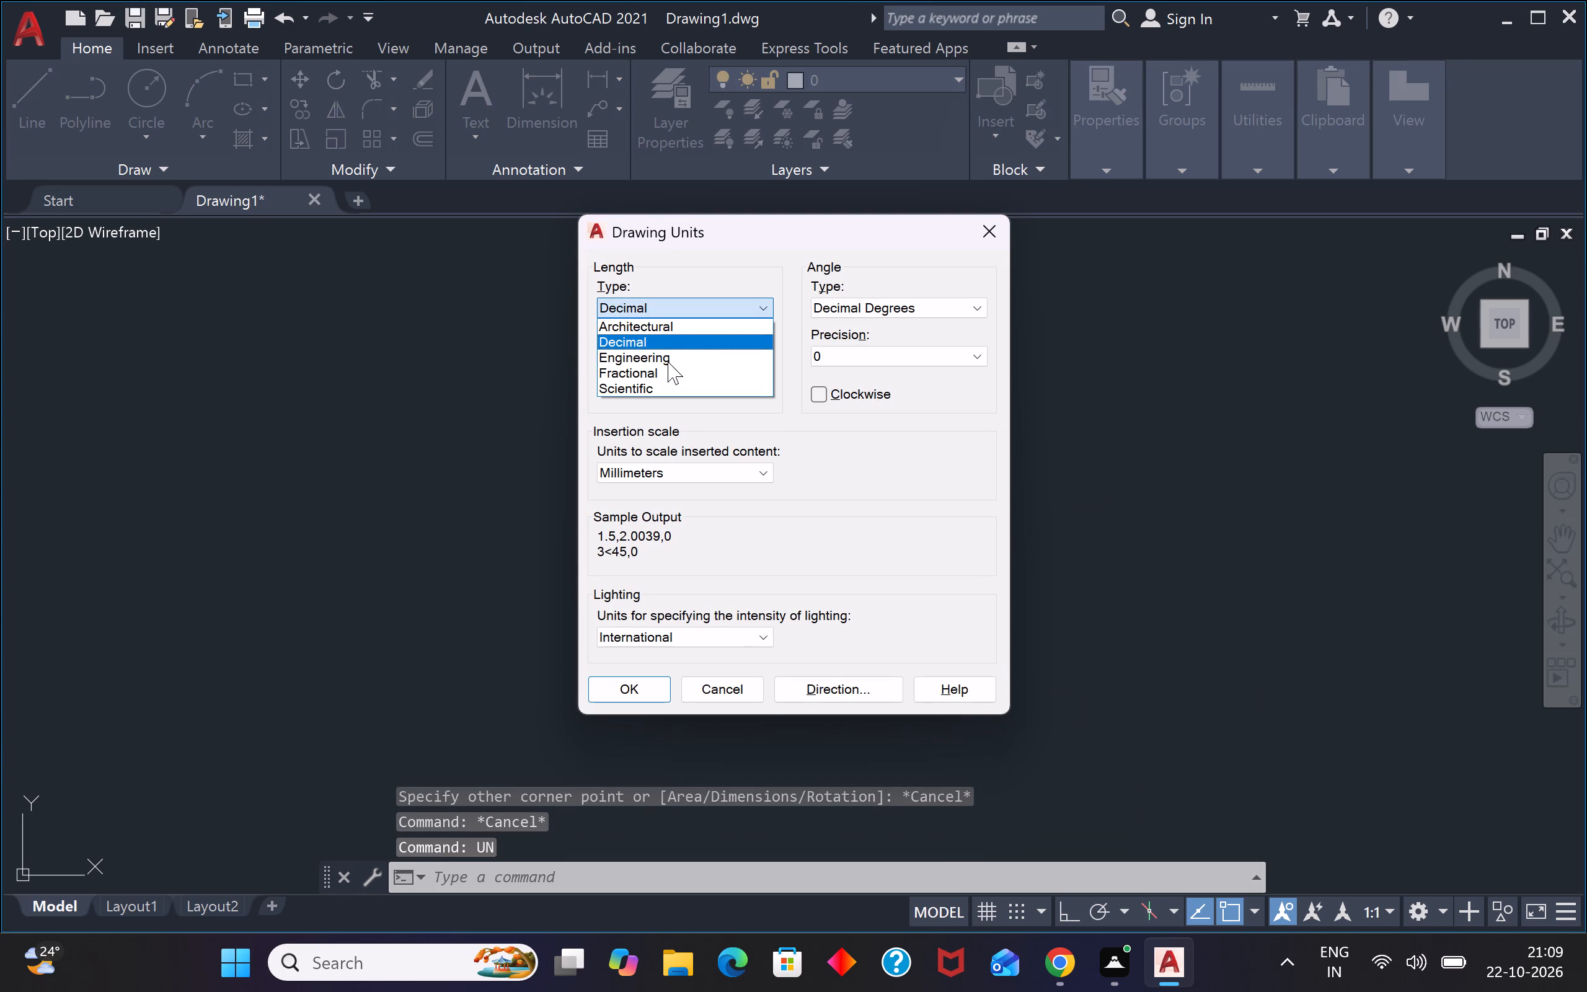
click(669, 334)
click(662, 352)
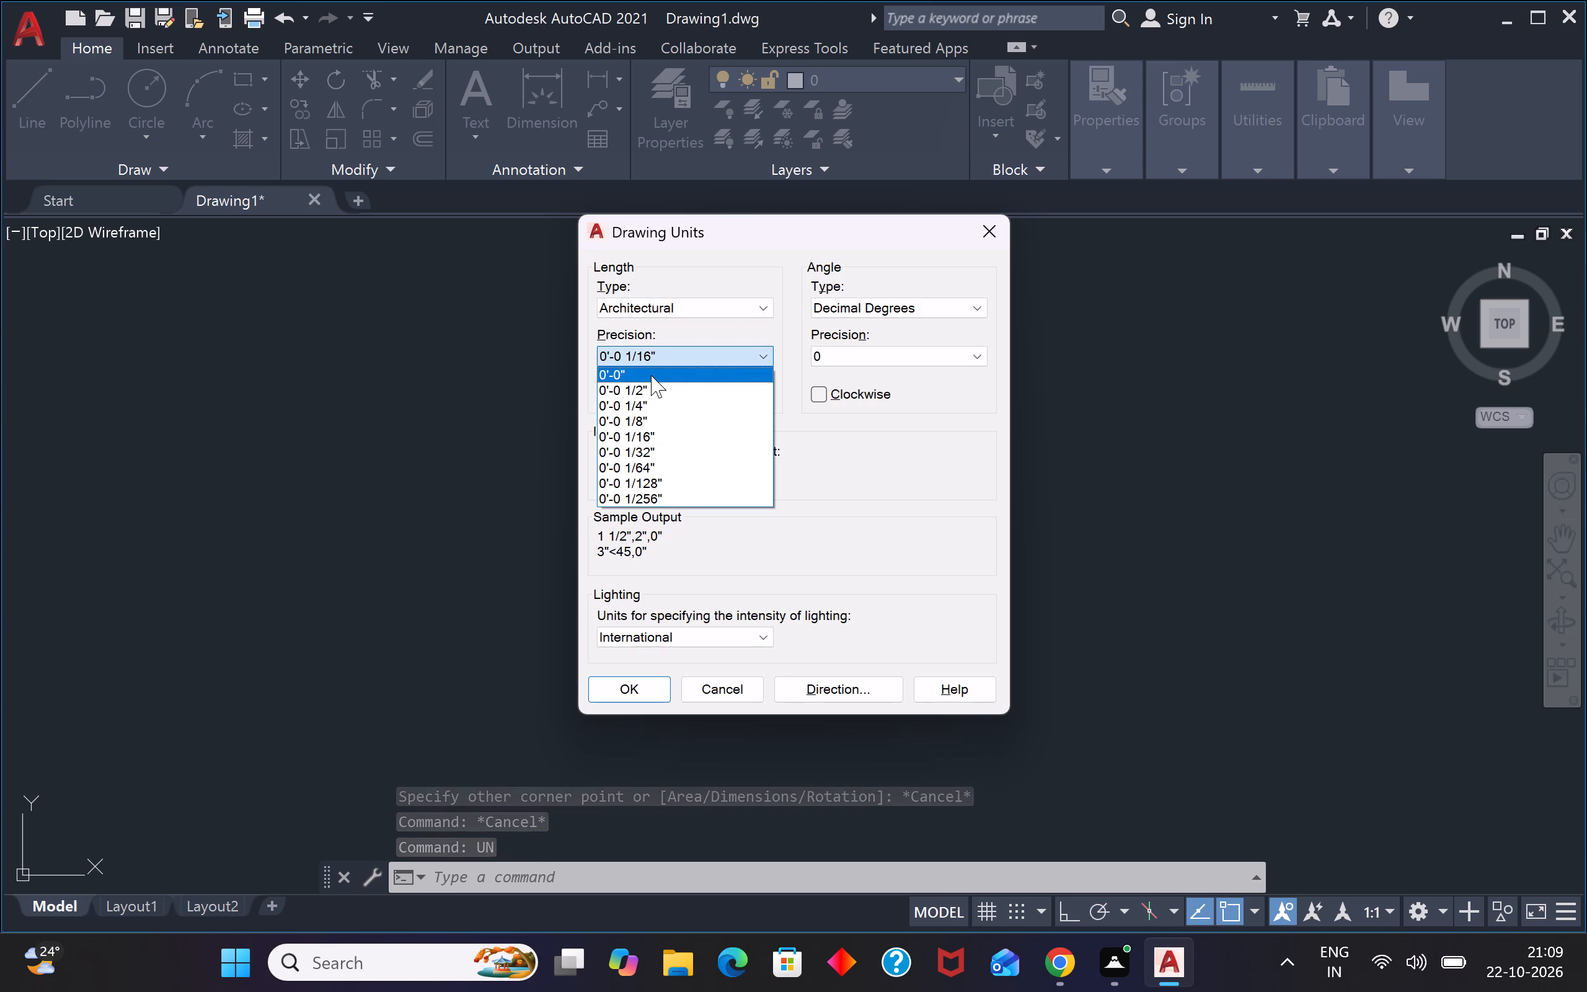
click(651, 375)
click(666, 476)
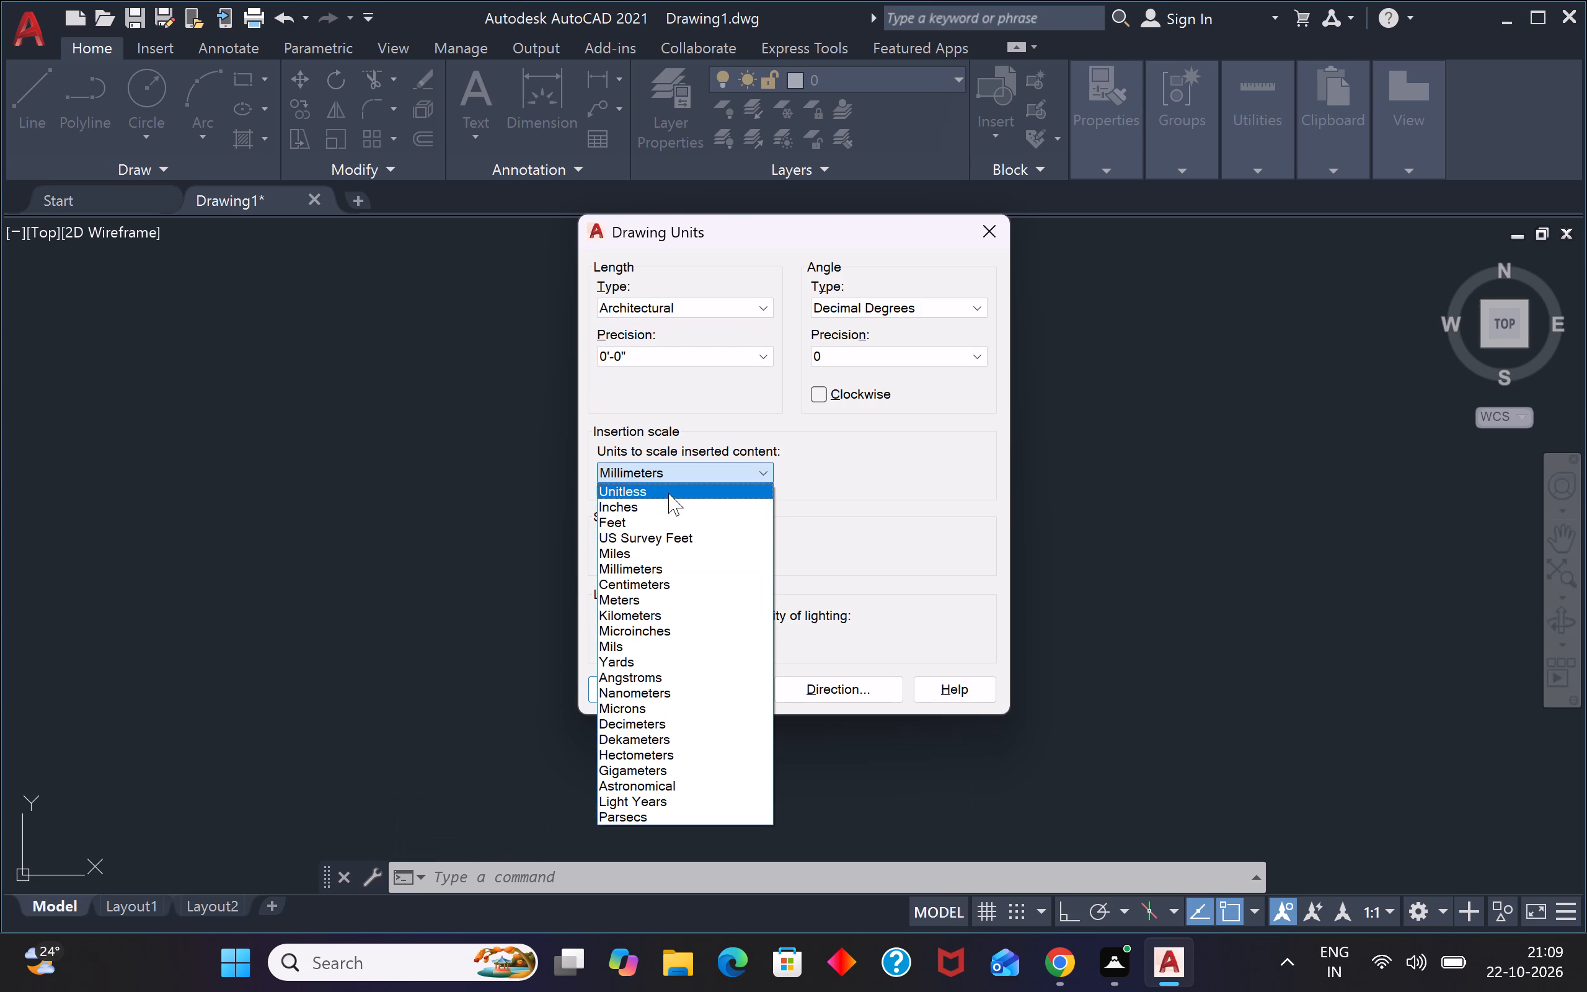
click(655, 511)
drag(631, 690, 628, 676)
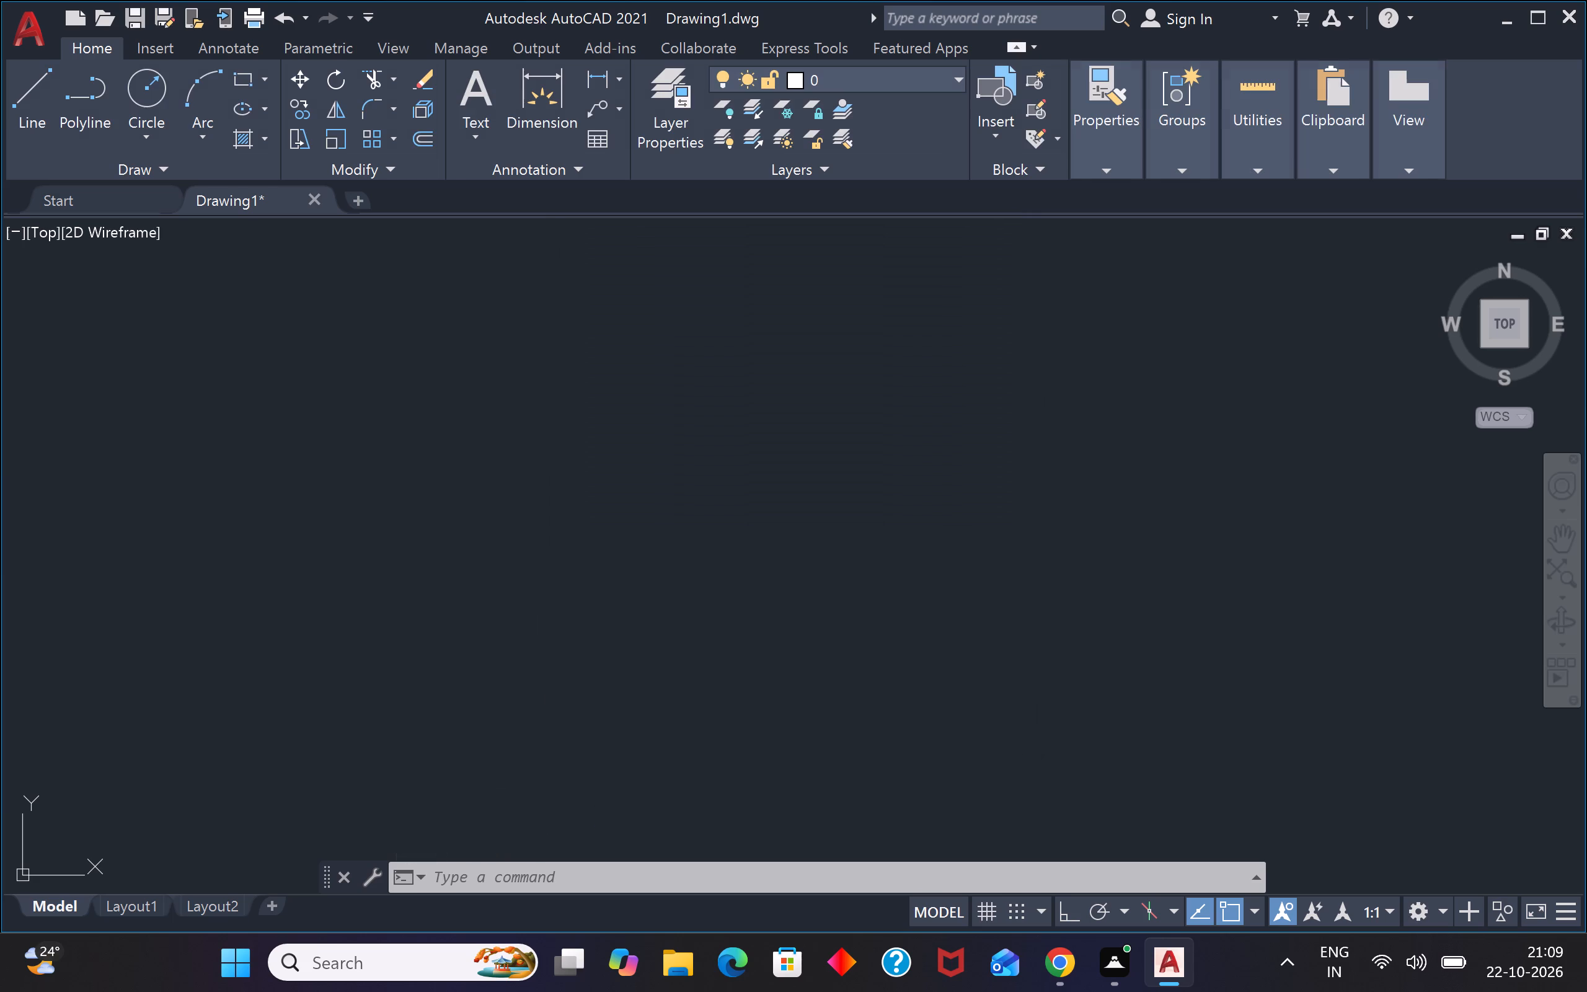
Set the ISO-25 dimension style's primary units to Architectural format with 0'-0" precision.
text(d)
key(space)
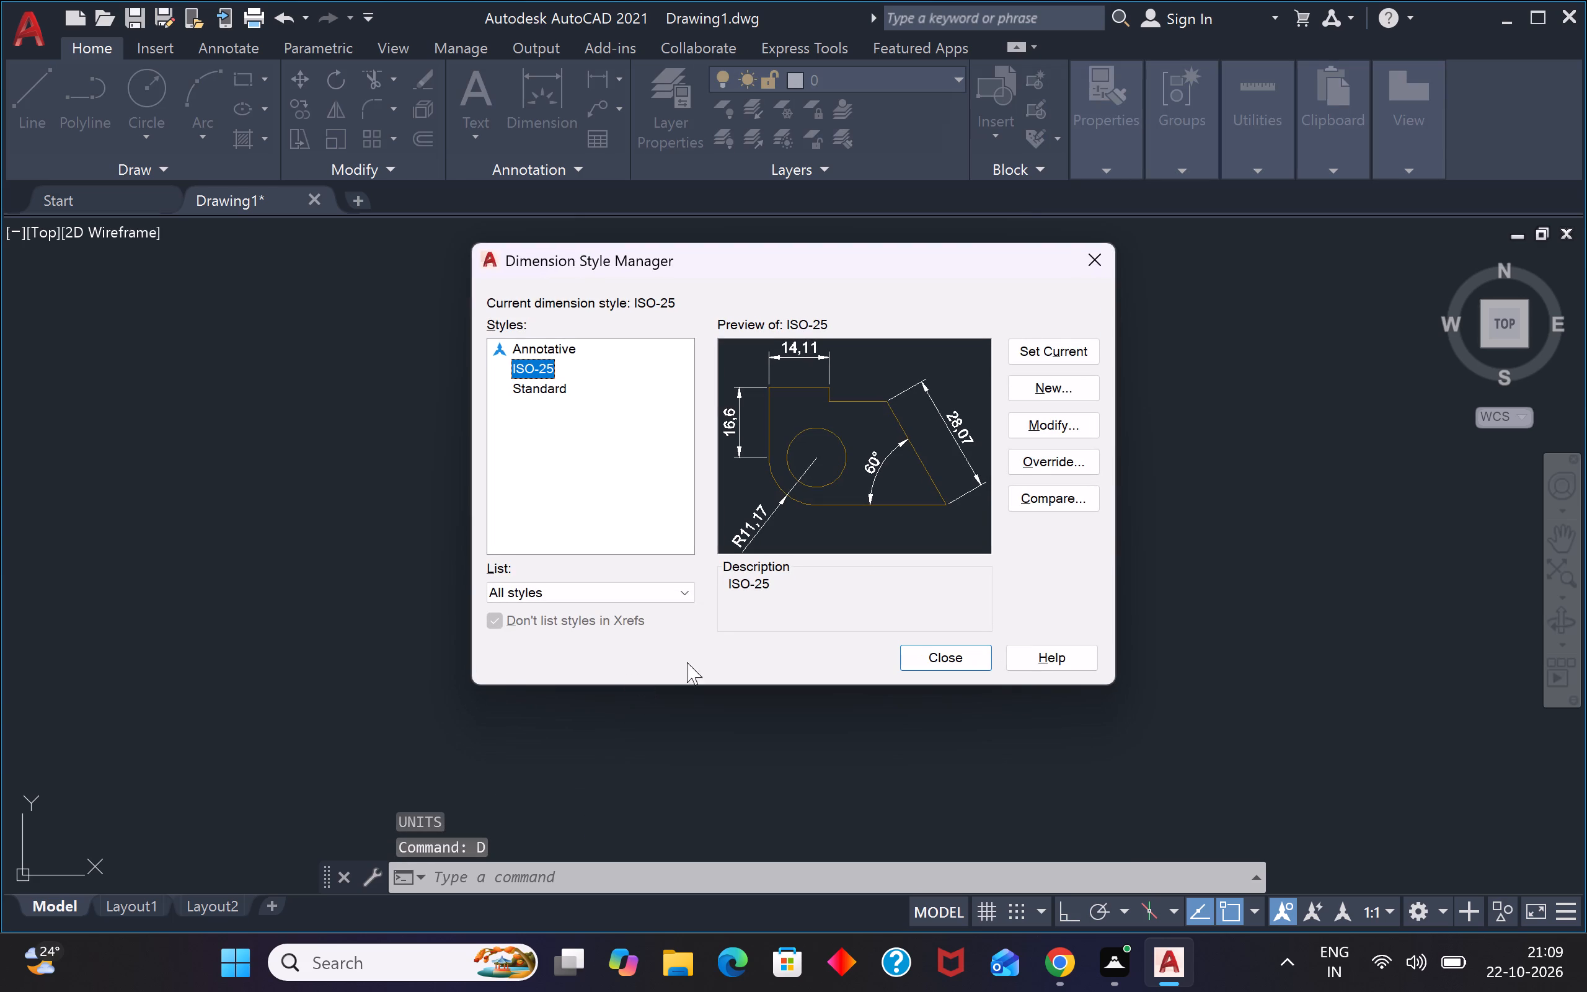
click(1070, 423)
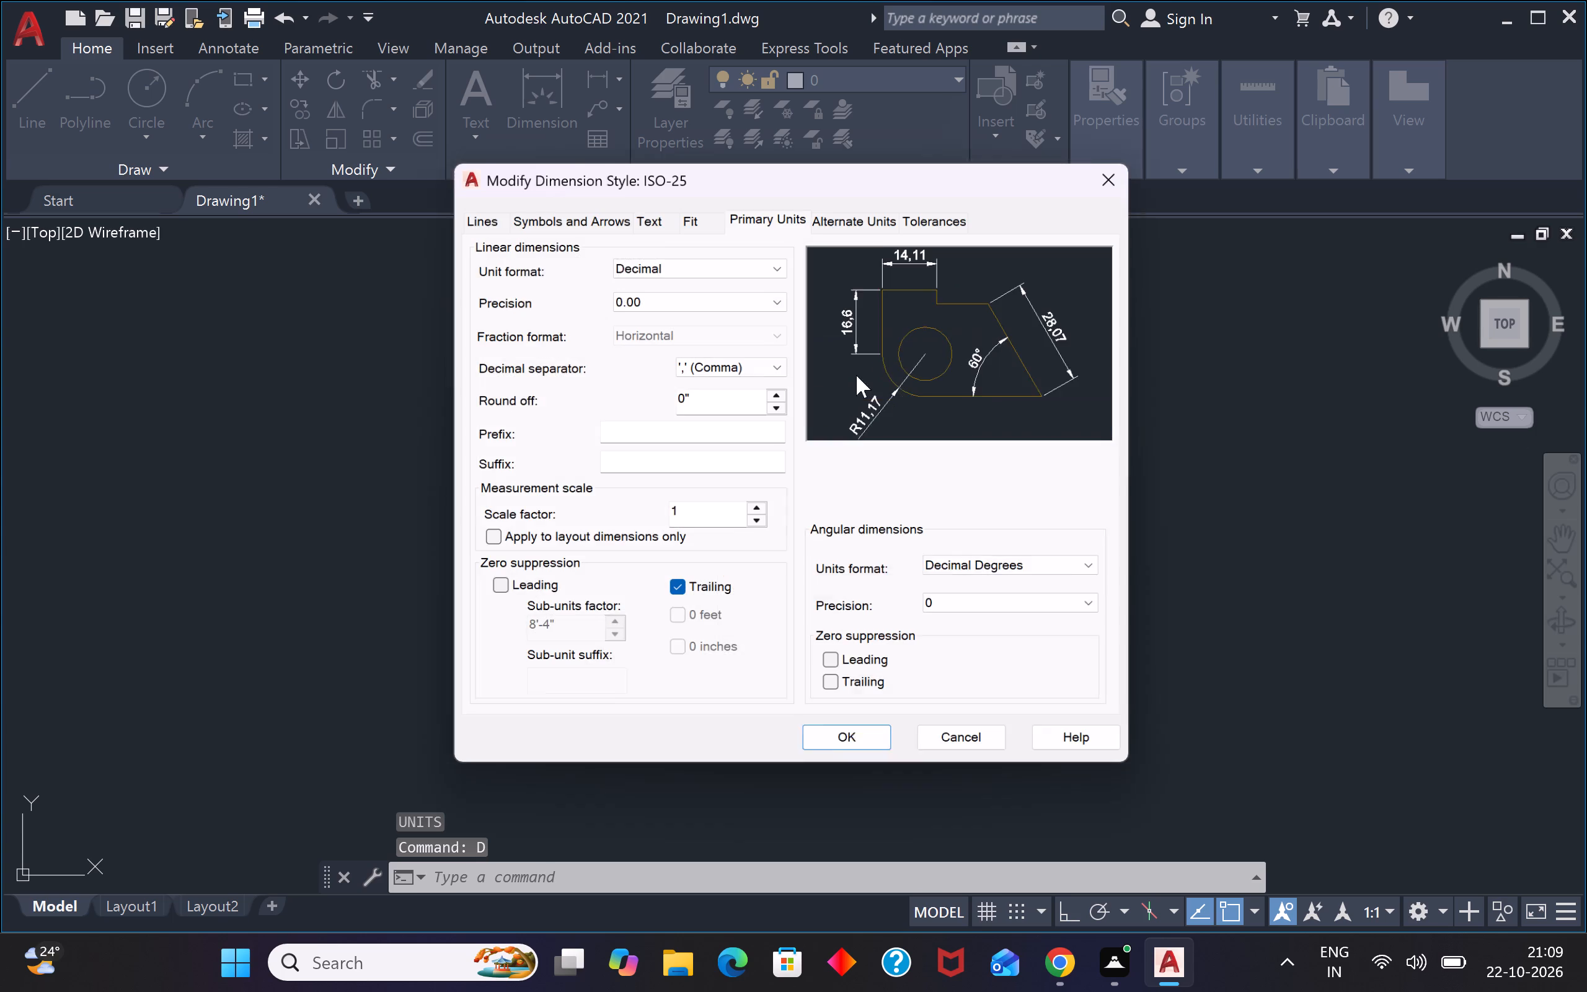
click(741, 260)
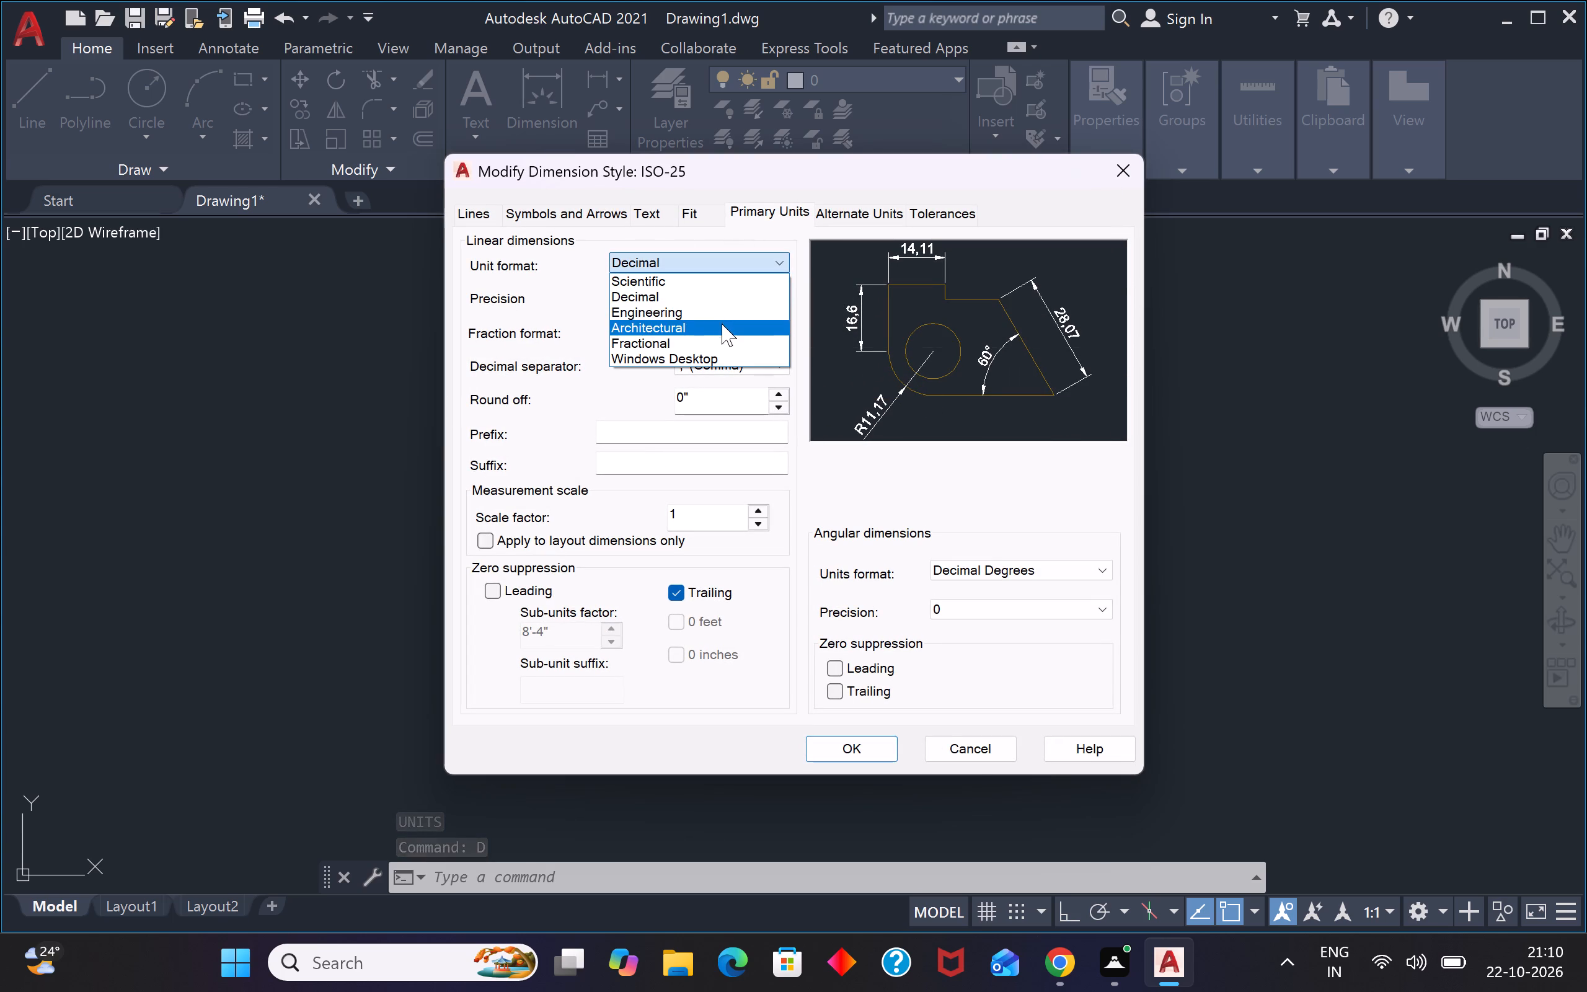
click(722, 324)
click(742, 286)
click(742, 294)
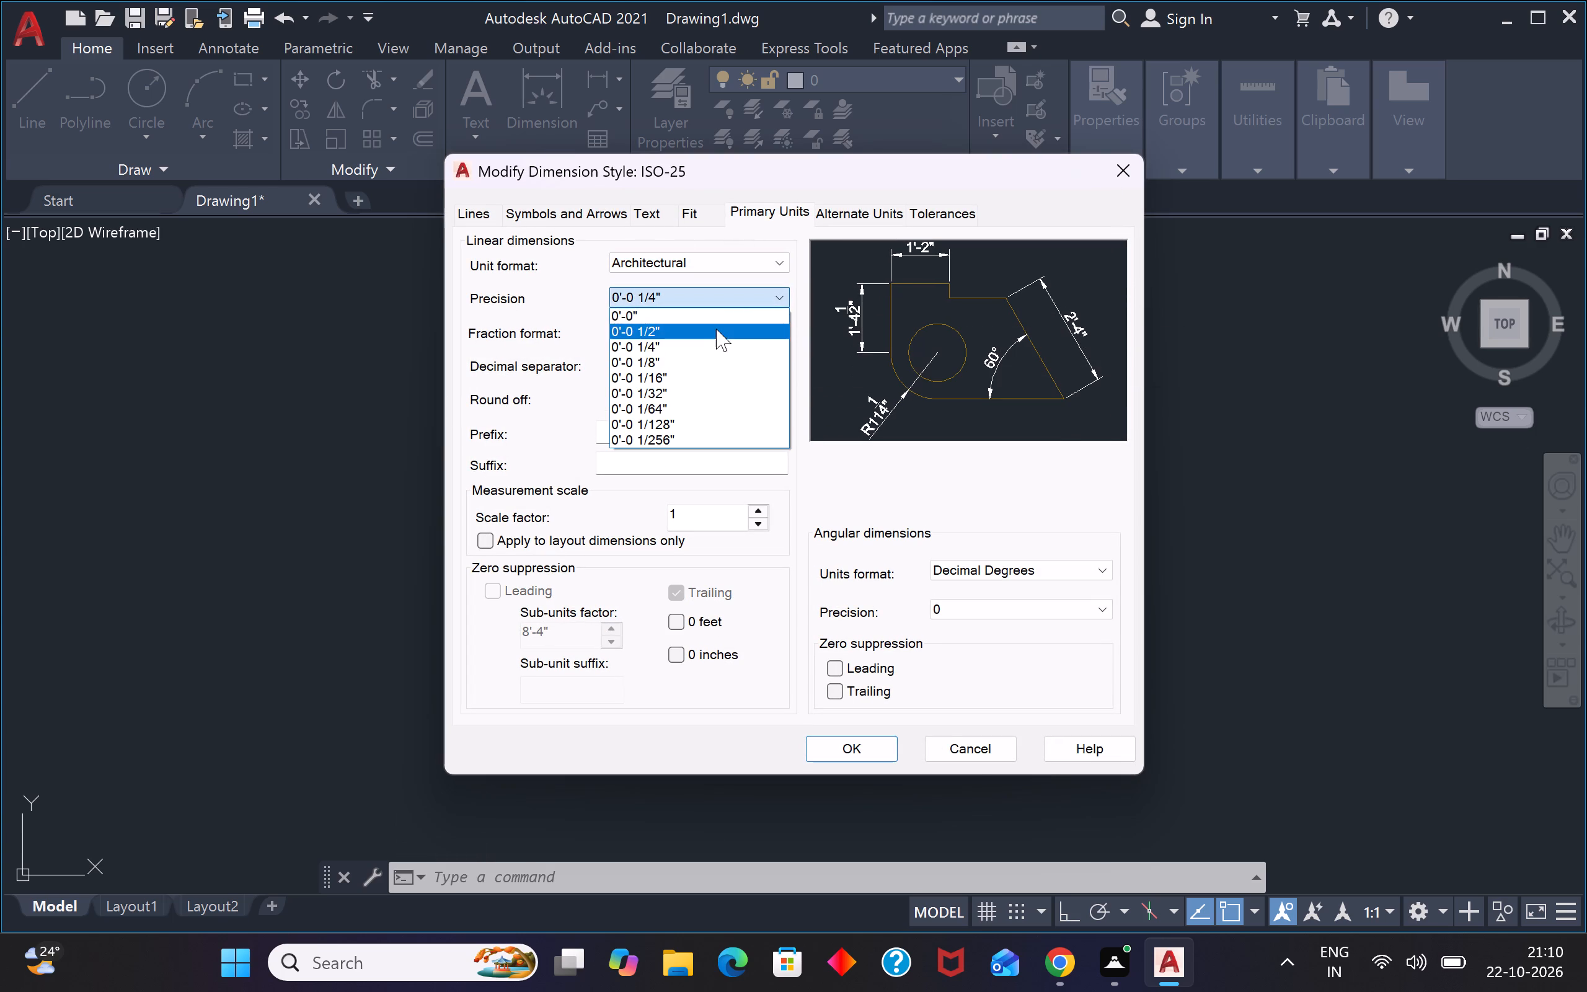
click(722, 317)
click(722, 335)
click(723, 334)
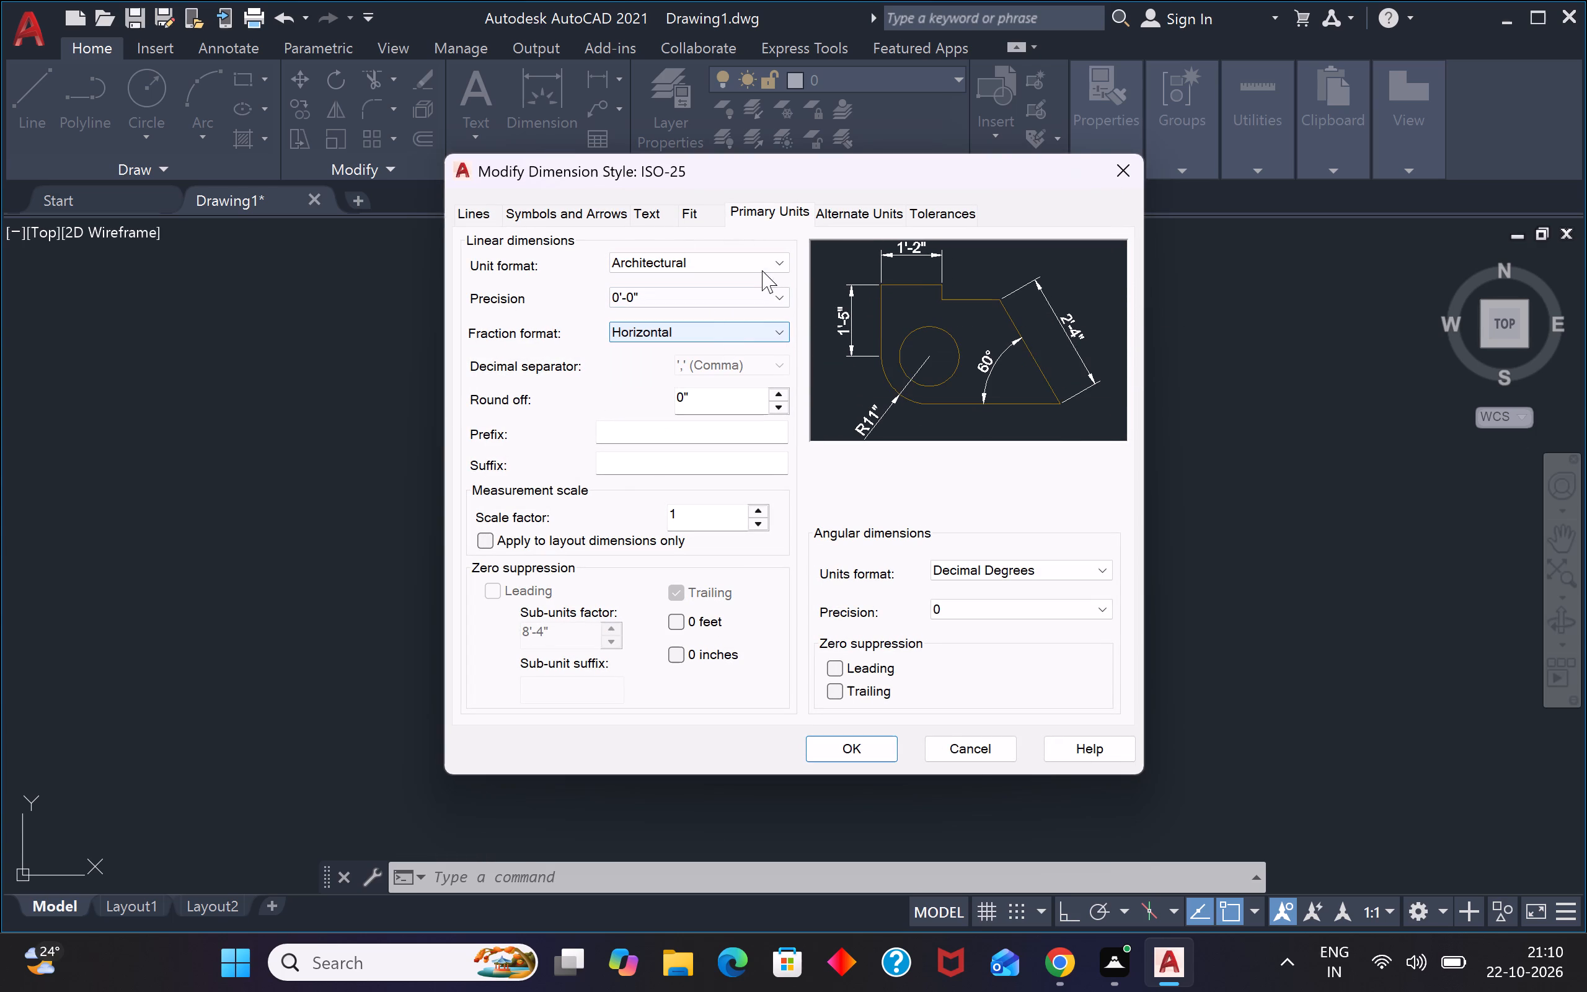
Set the ISO-25 dimension style's text height to 6'.
click(655, 216)
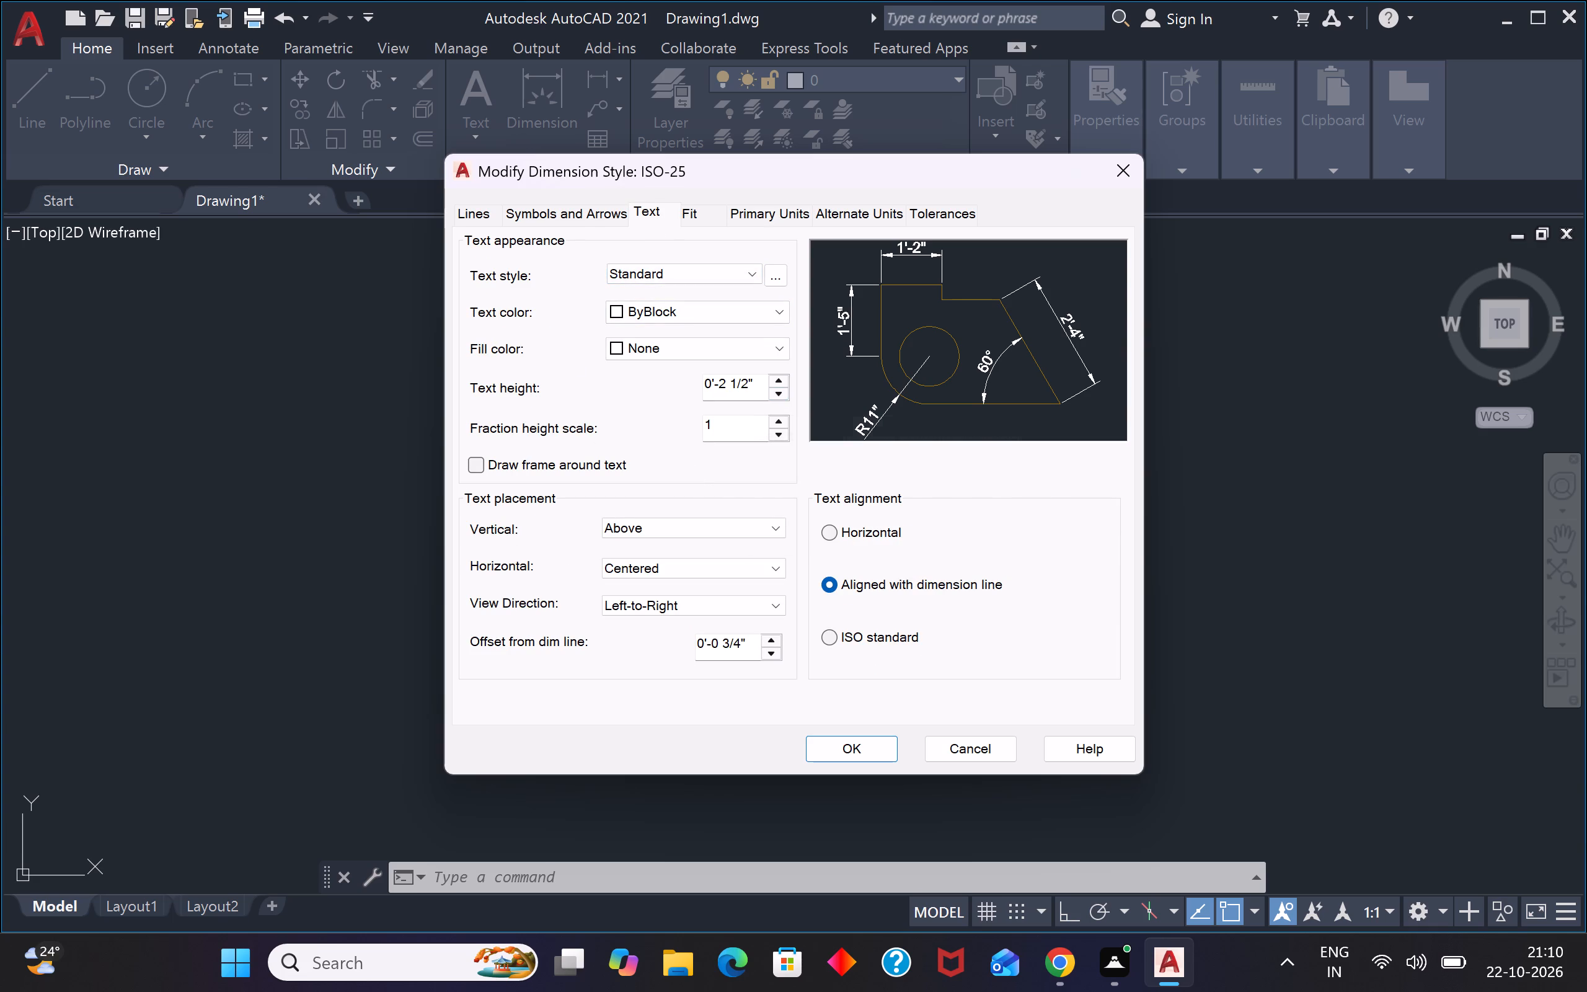
drag(754, 384, 598, 378)
key(BackSpace)
text(6')
key(Return)
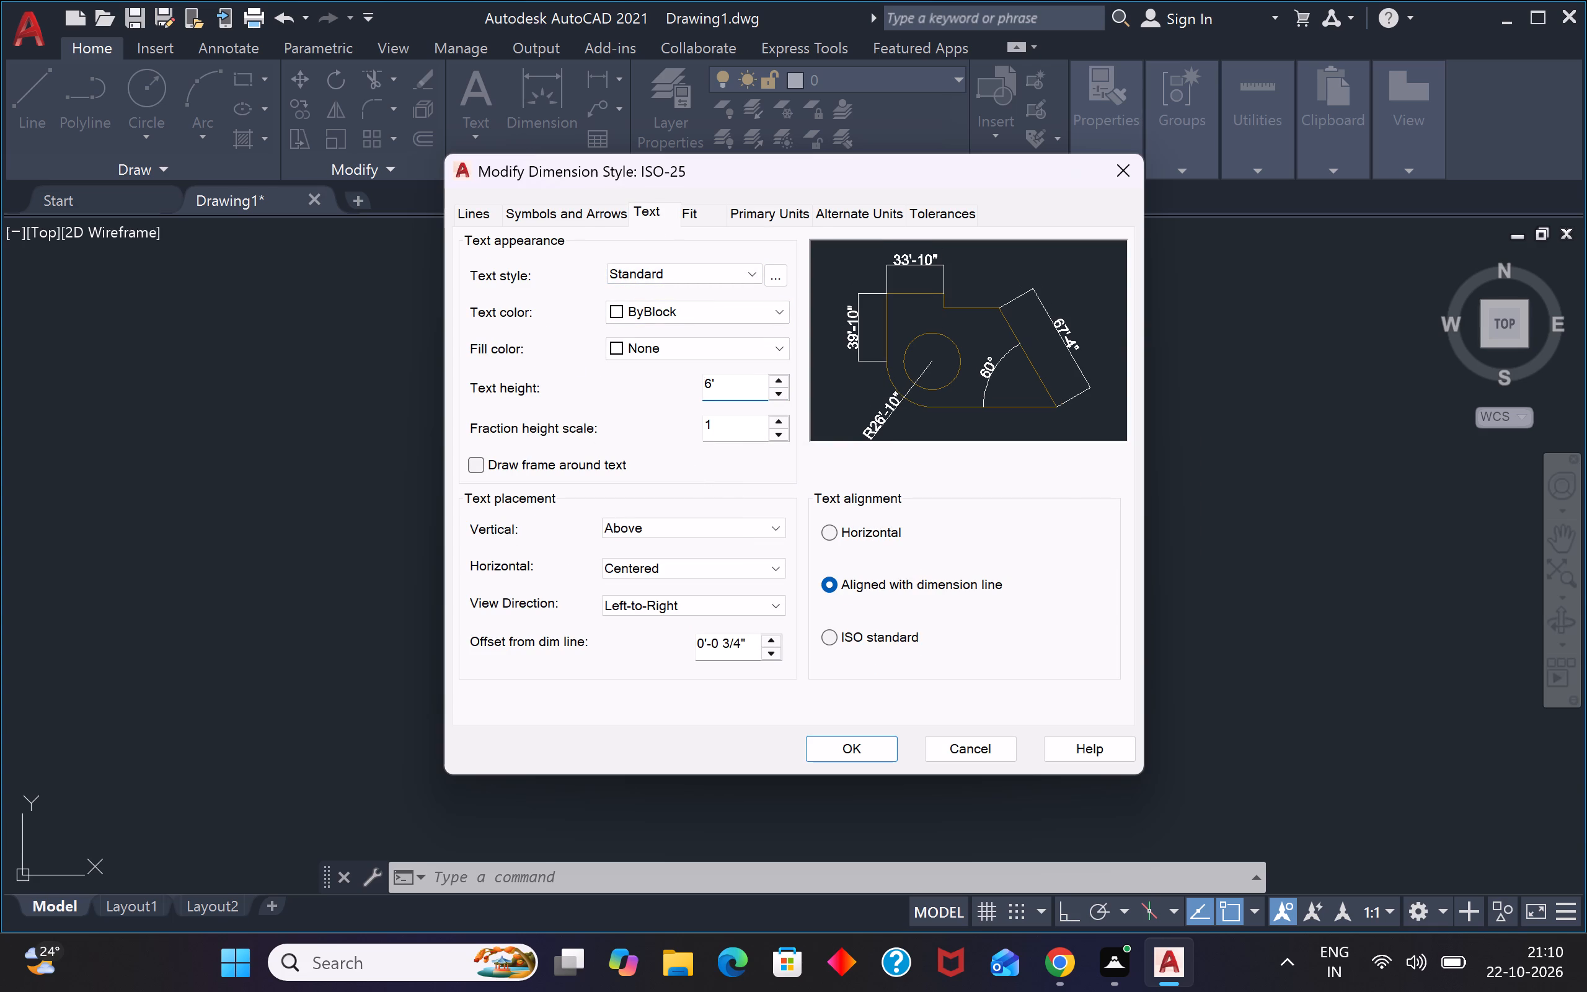
Set the ISO-25 arrow size to 6' and use Architectural tick for the first, second and leader arrowheads.
click(579, 213)
drag(533, 454, 314, 441)
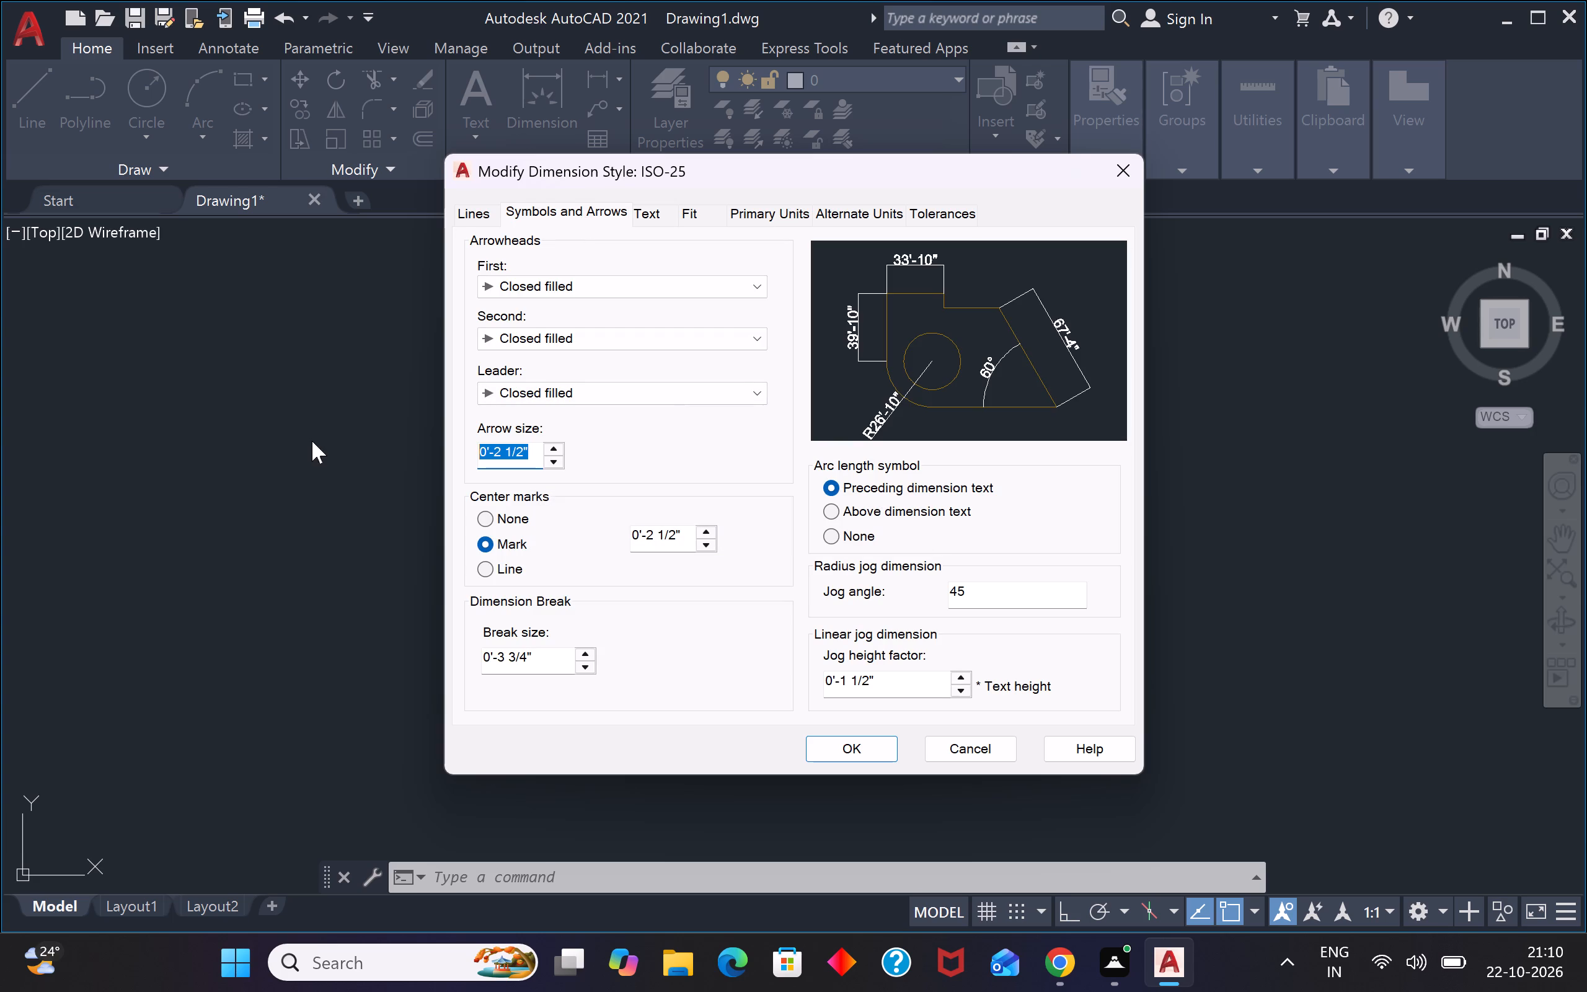
key(BackSpace)
text(6')
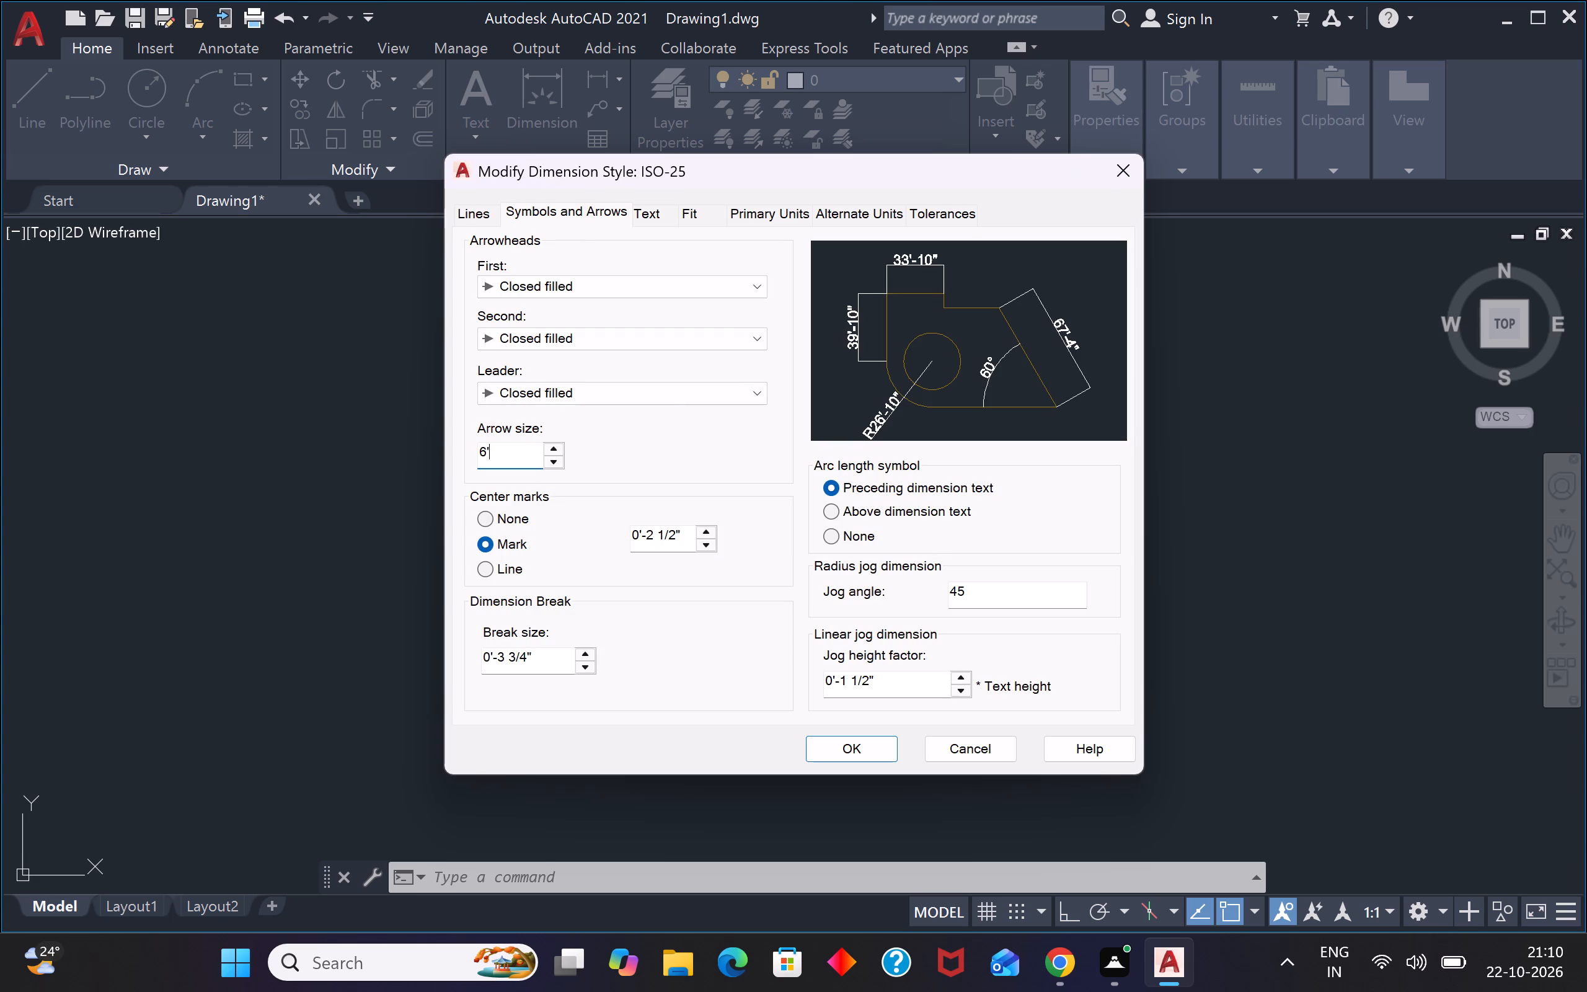
key(Return)
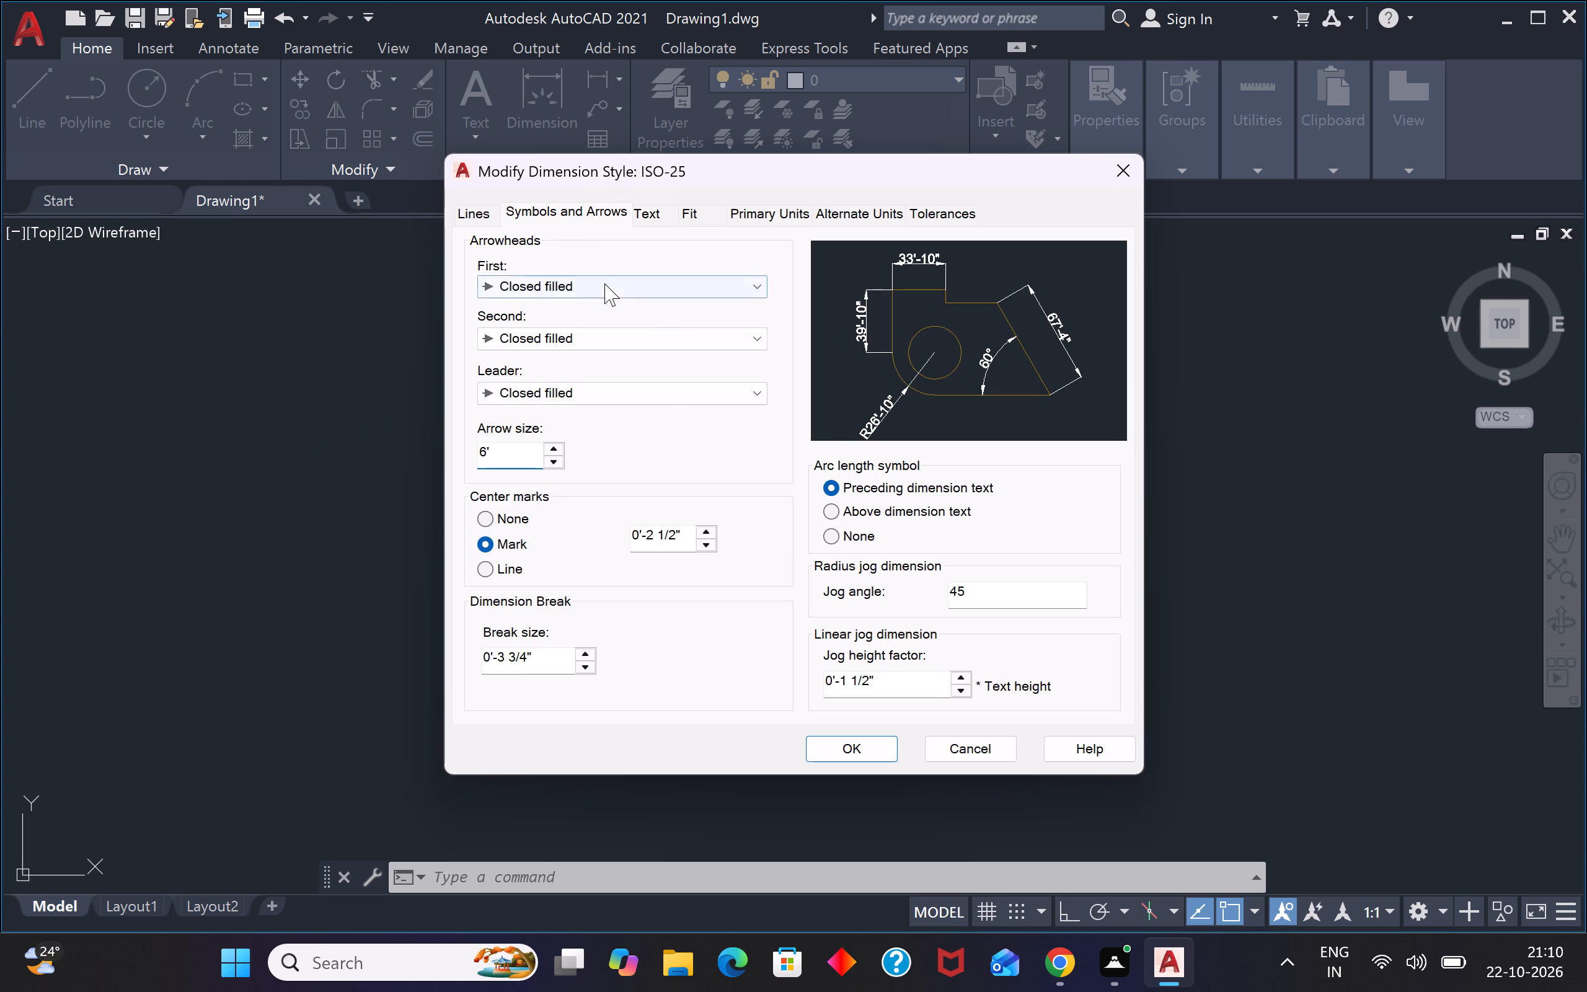
click(604, 283)
click(542, 391)
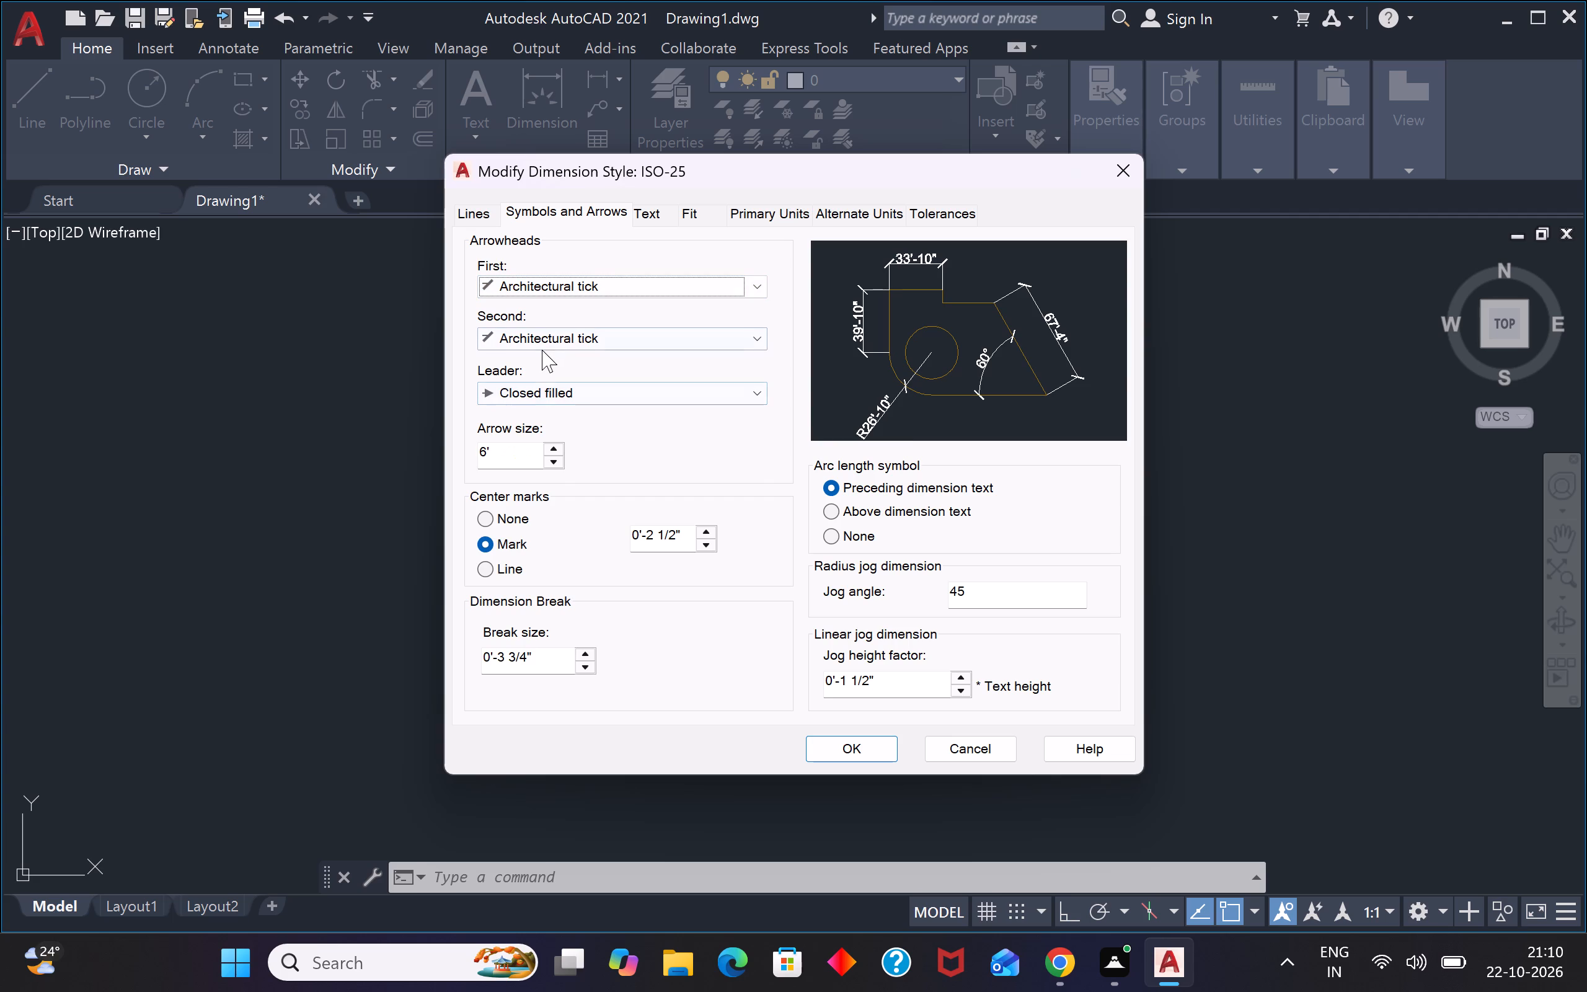
click(560, 388)
click(532, 491)
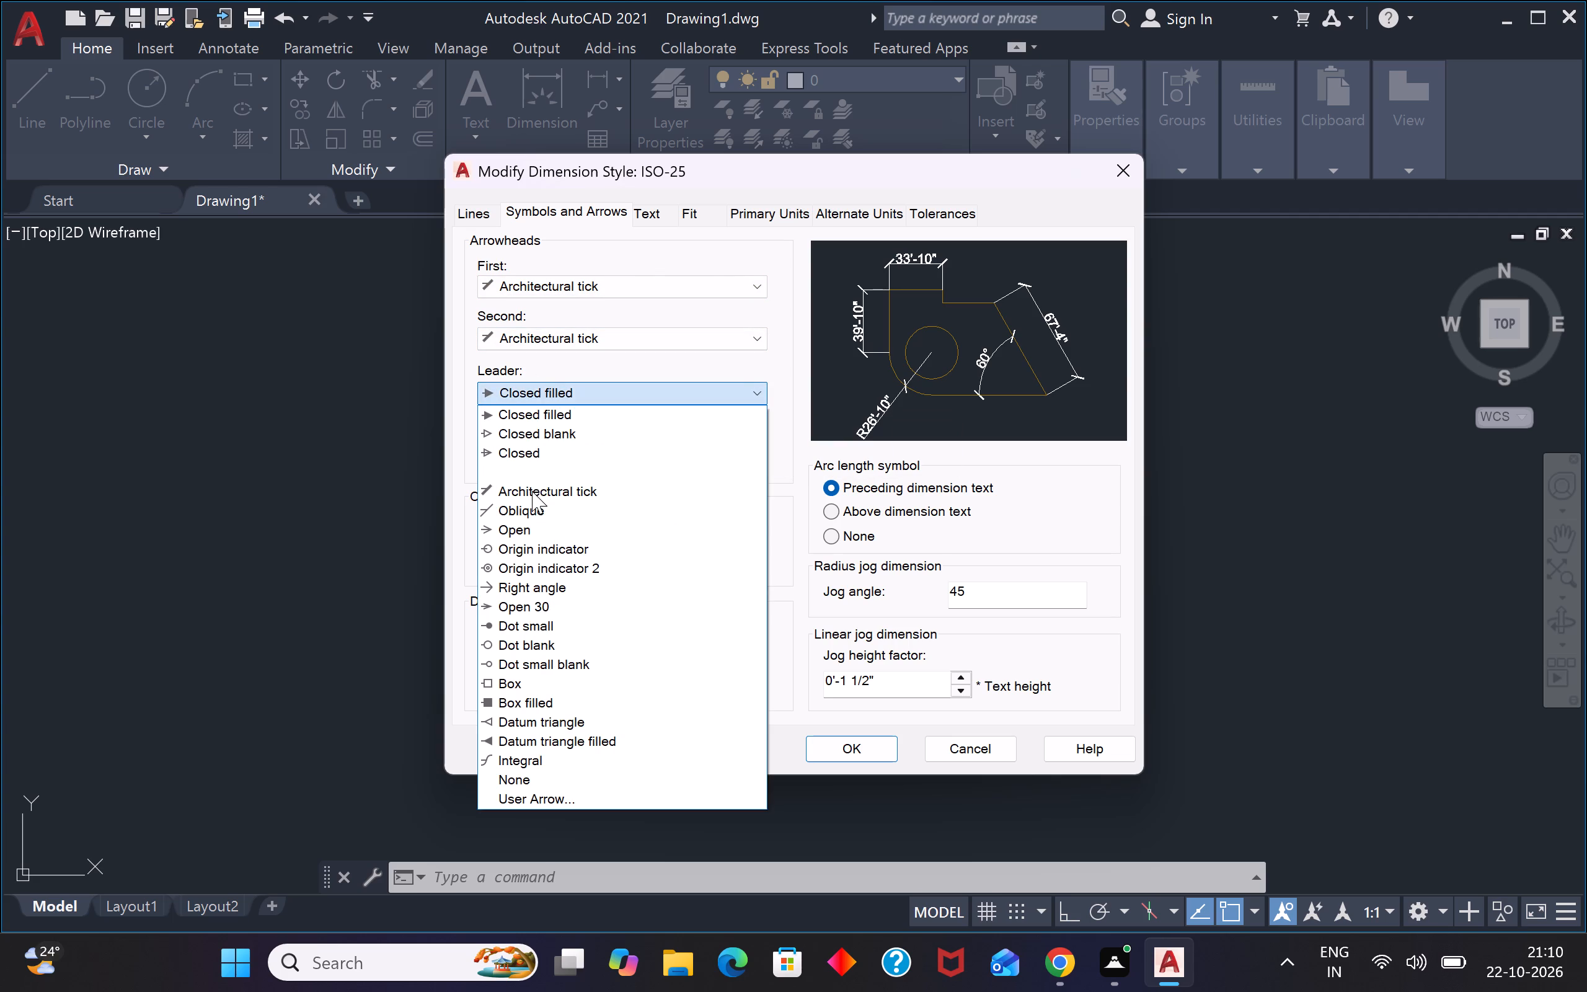
click(855, 751)
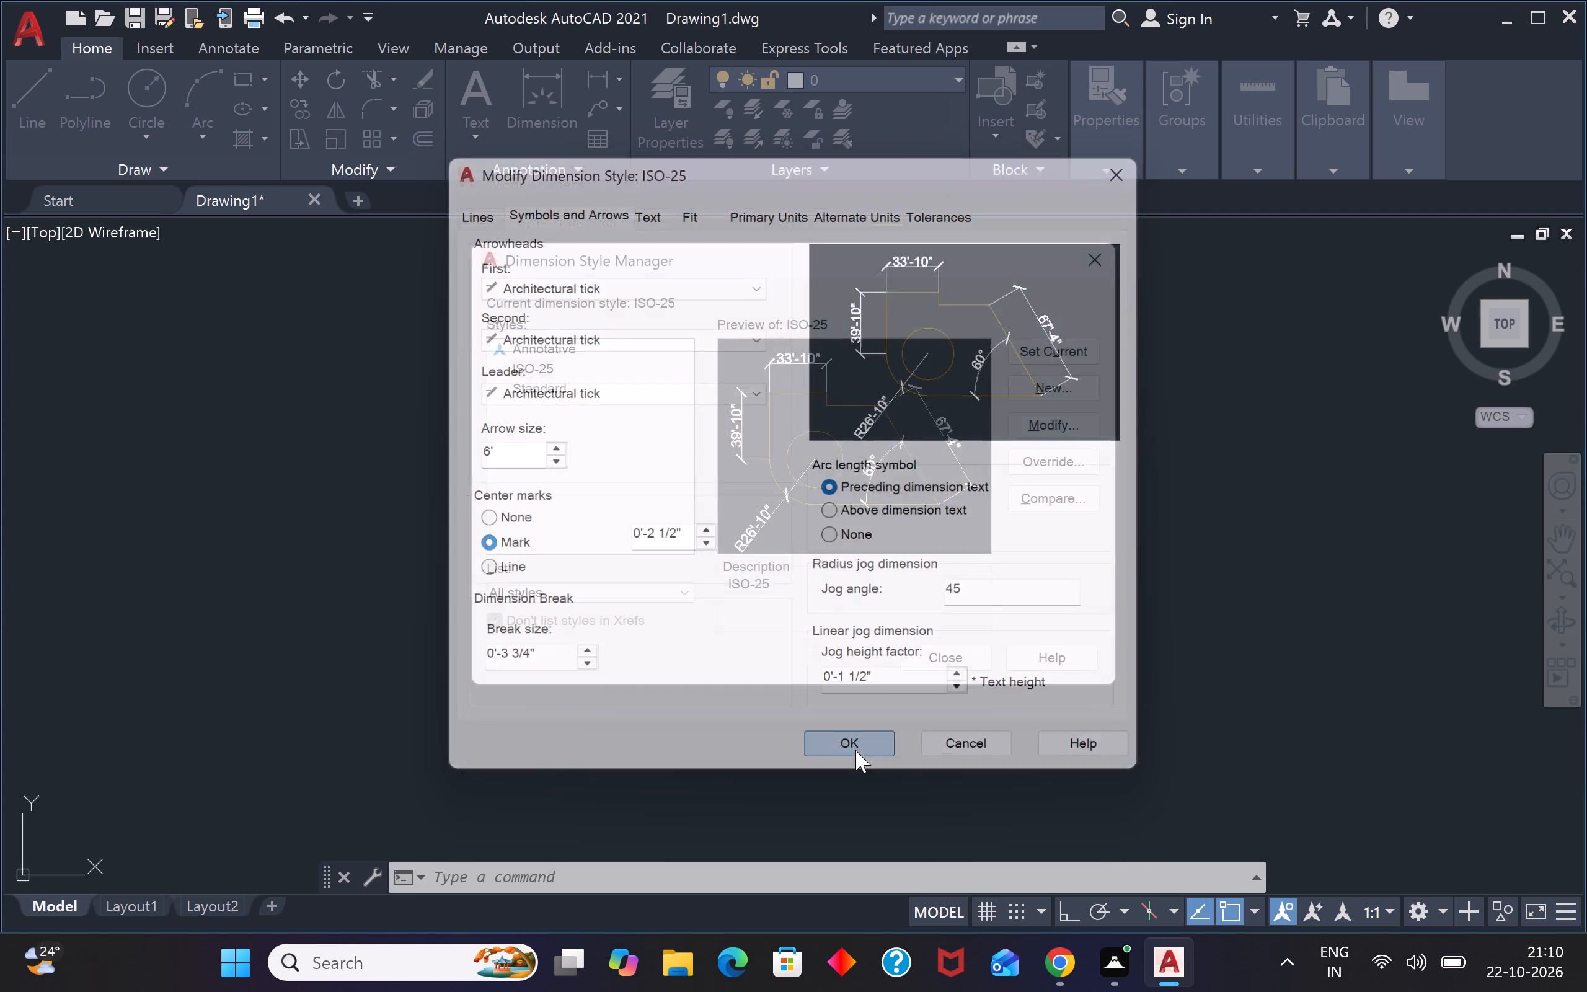
Recheck the ISO-25 primary units, set that dimension style current and finish the dimension style setup.
click(1033, 430)
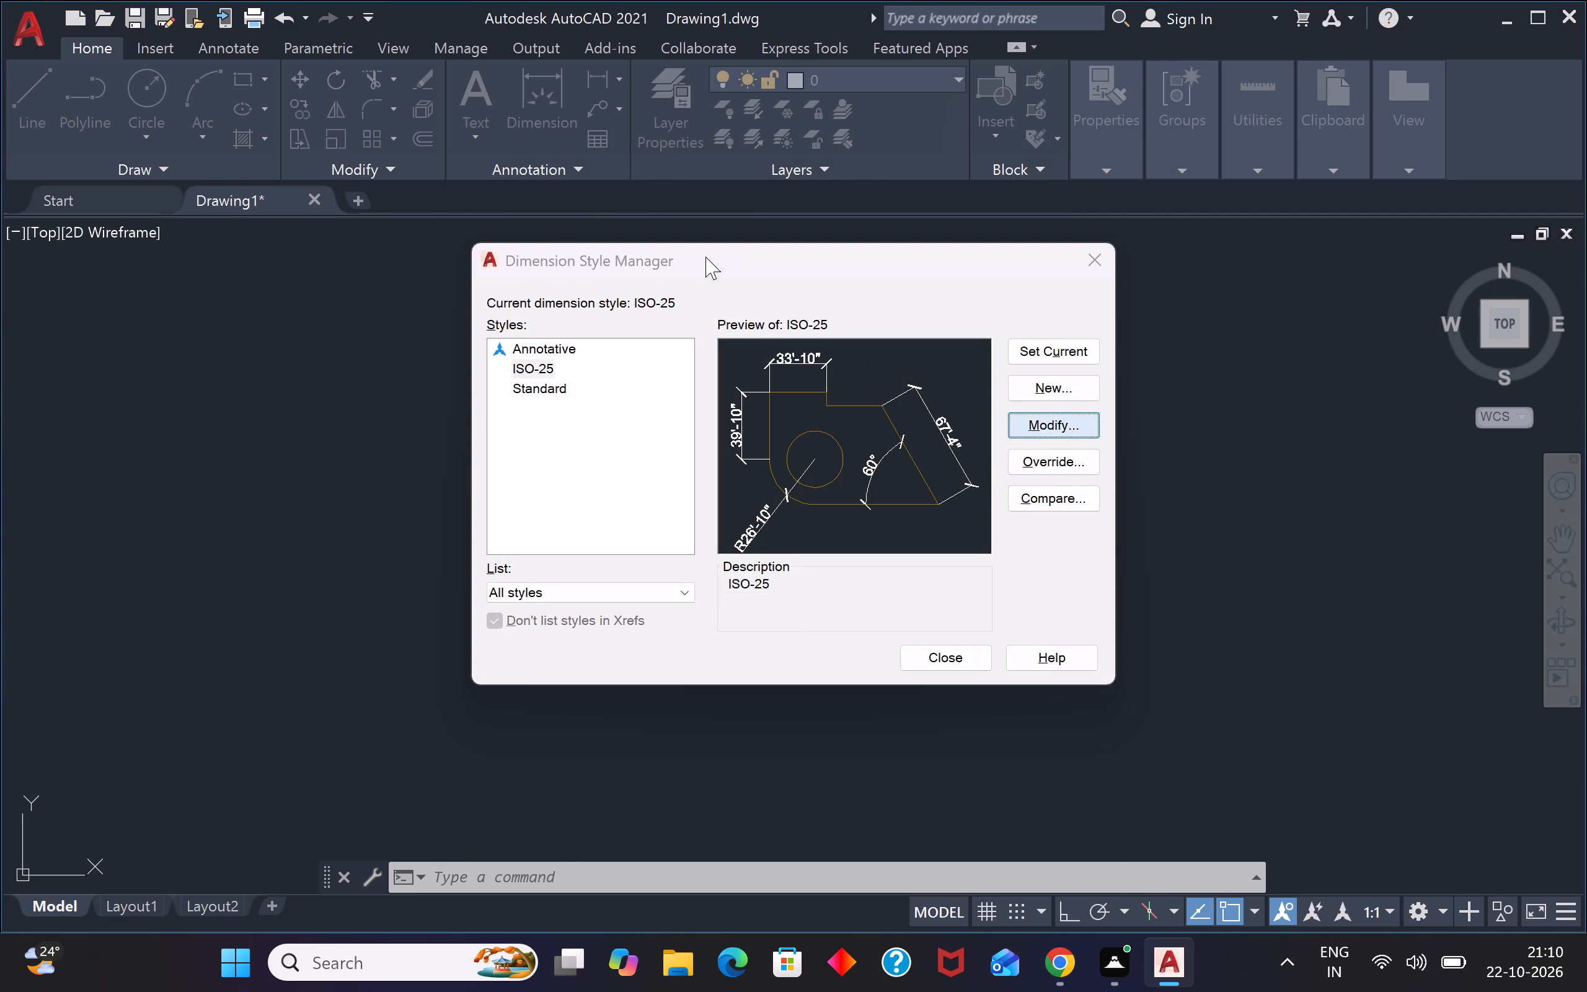
click(747, 216)
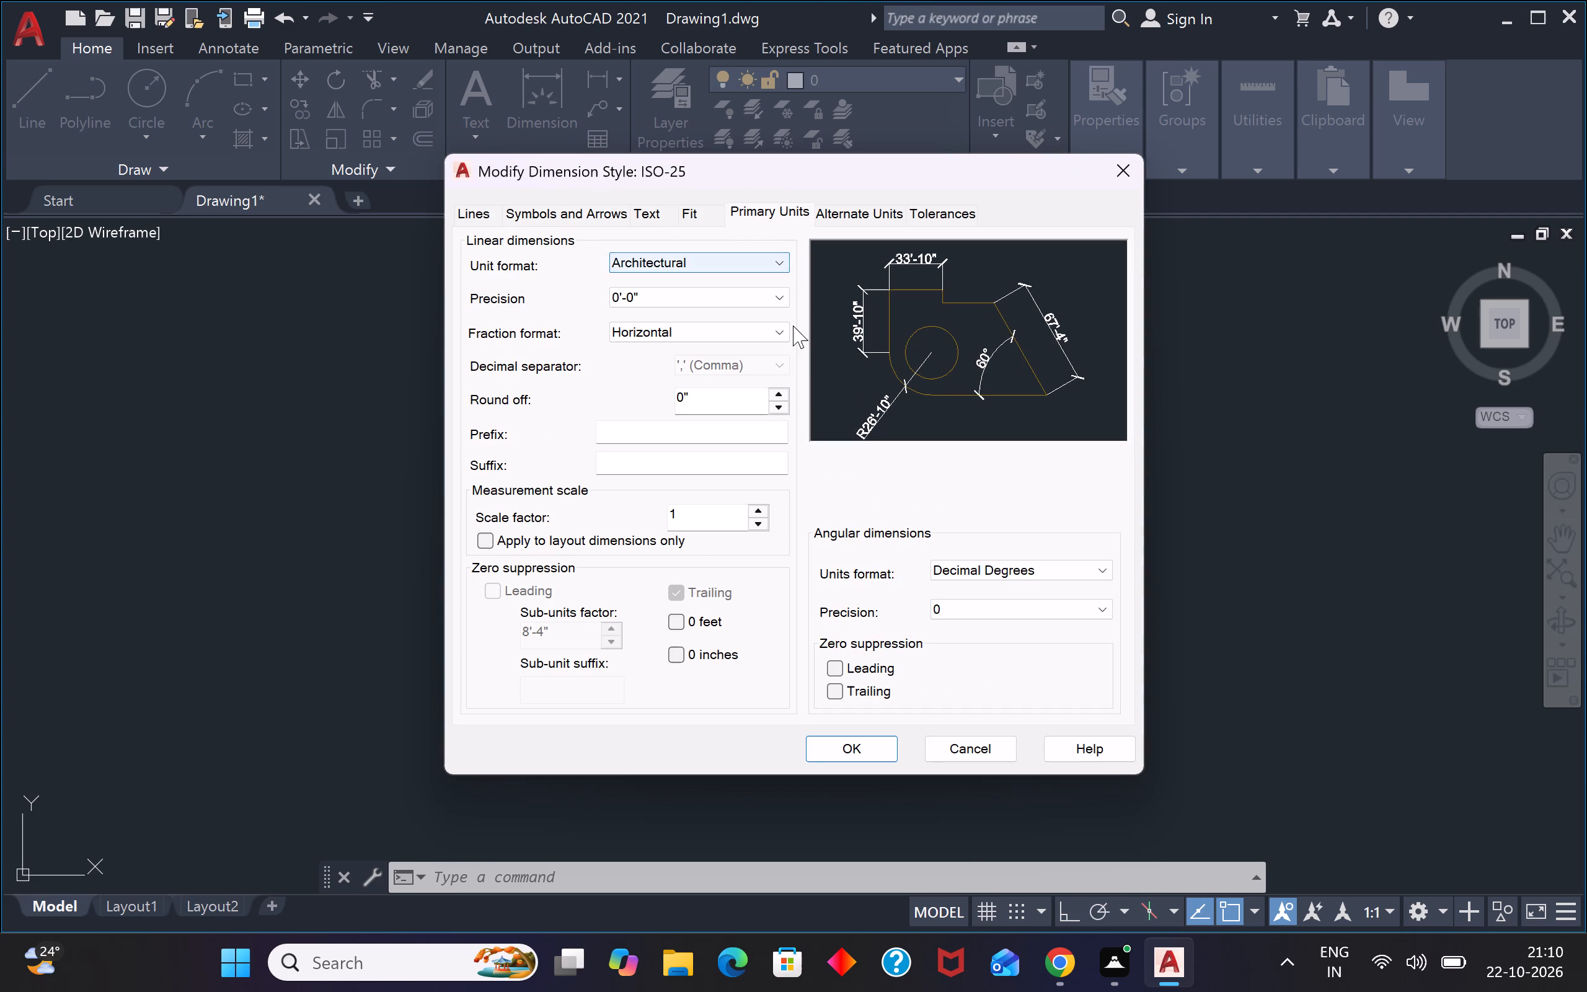
click(828, 753)
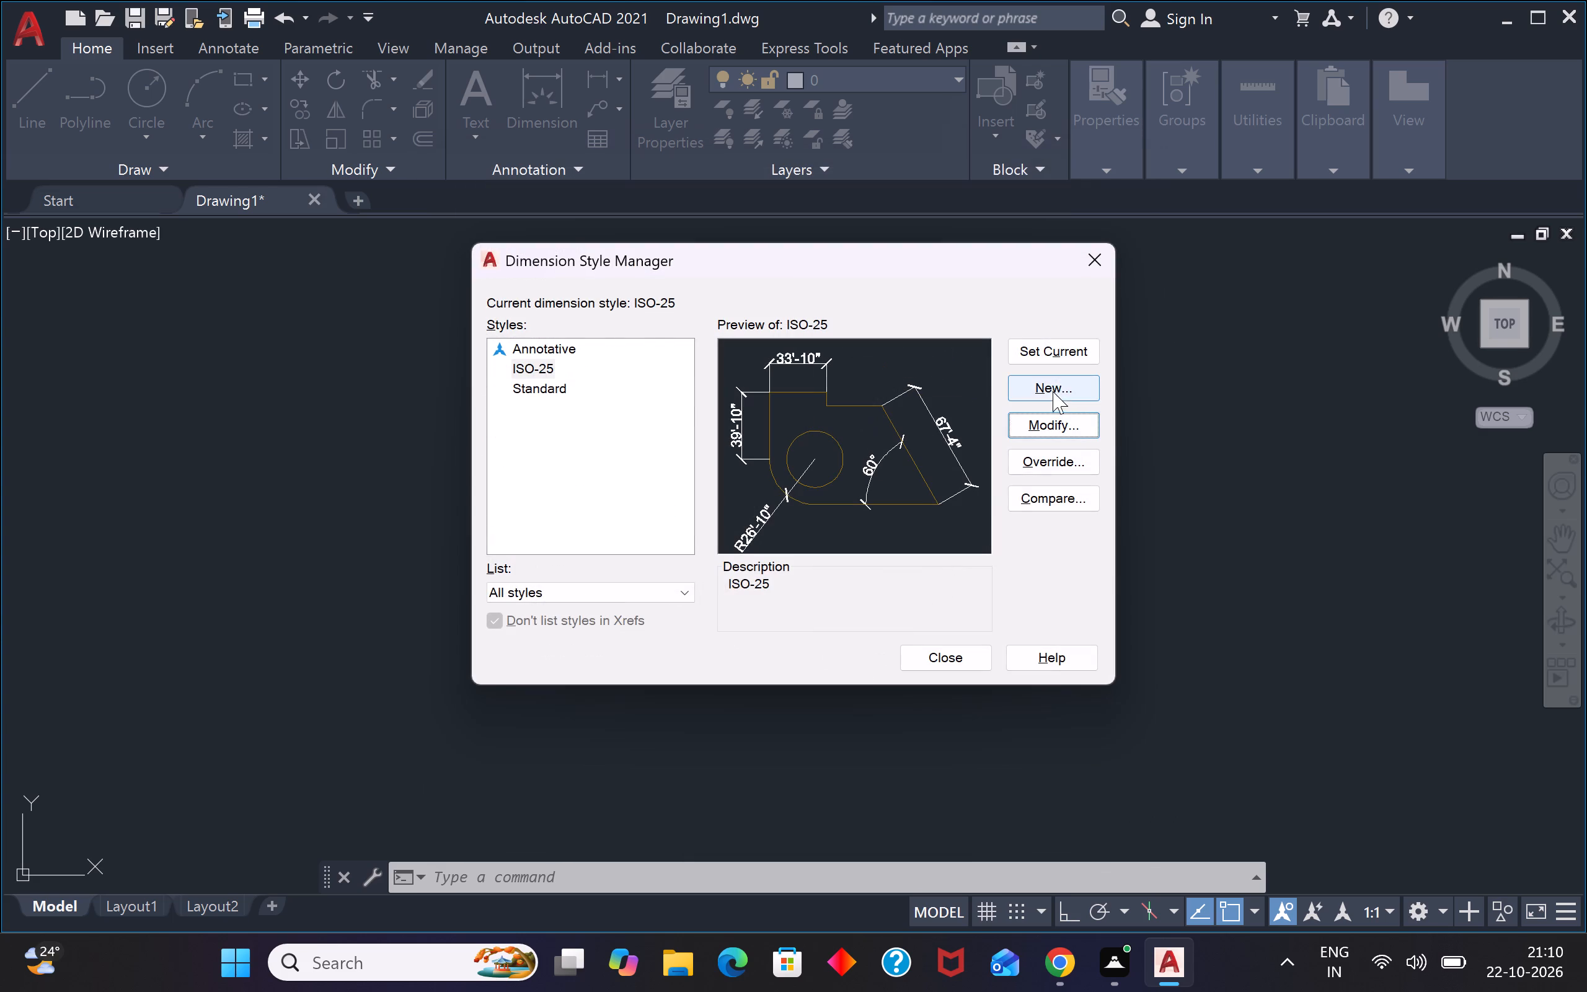
click(1037, 360)
click(1037, 360)
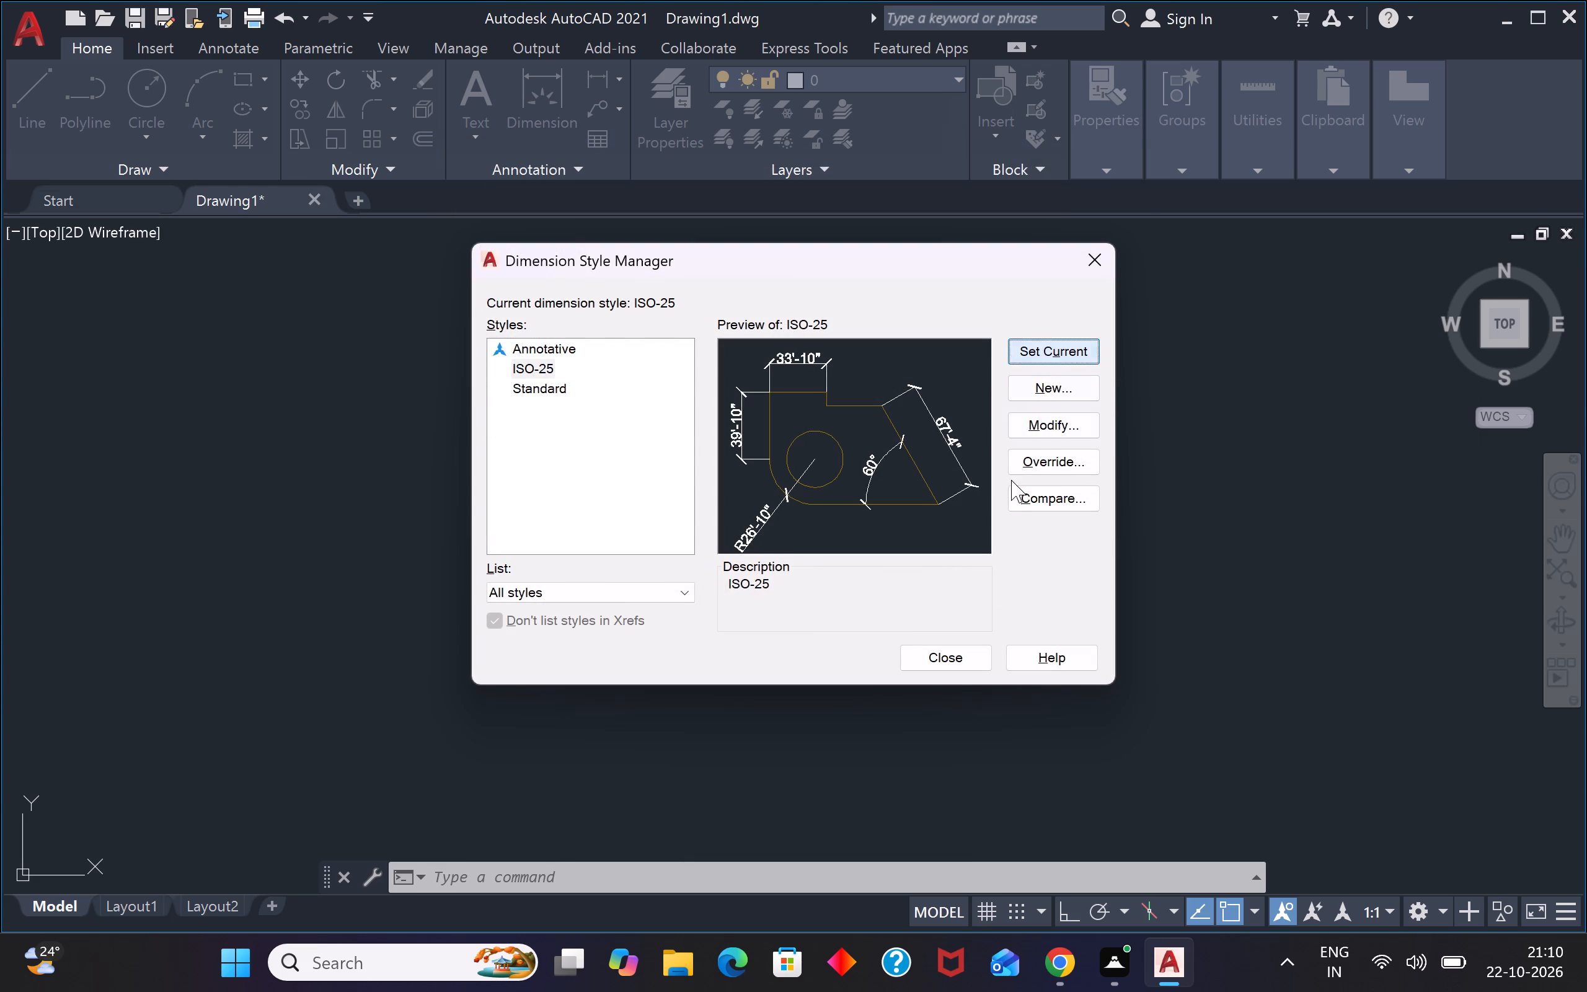
click(938, 664)
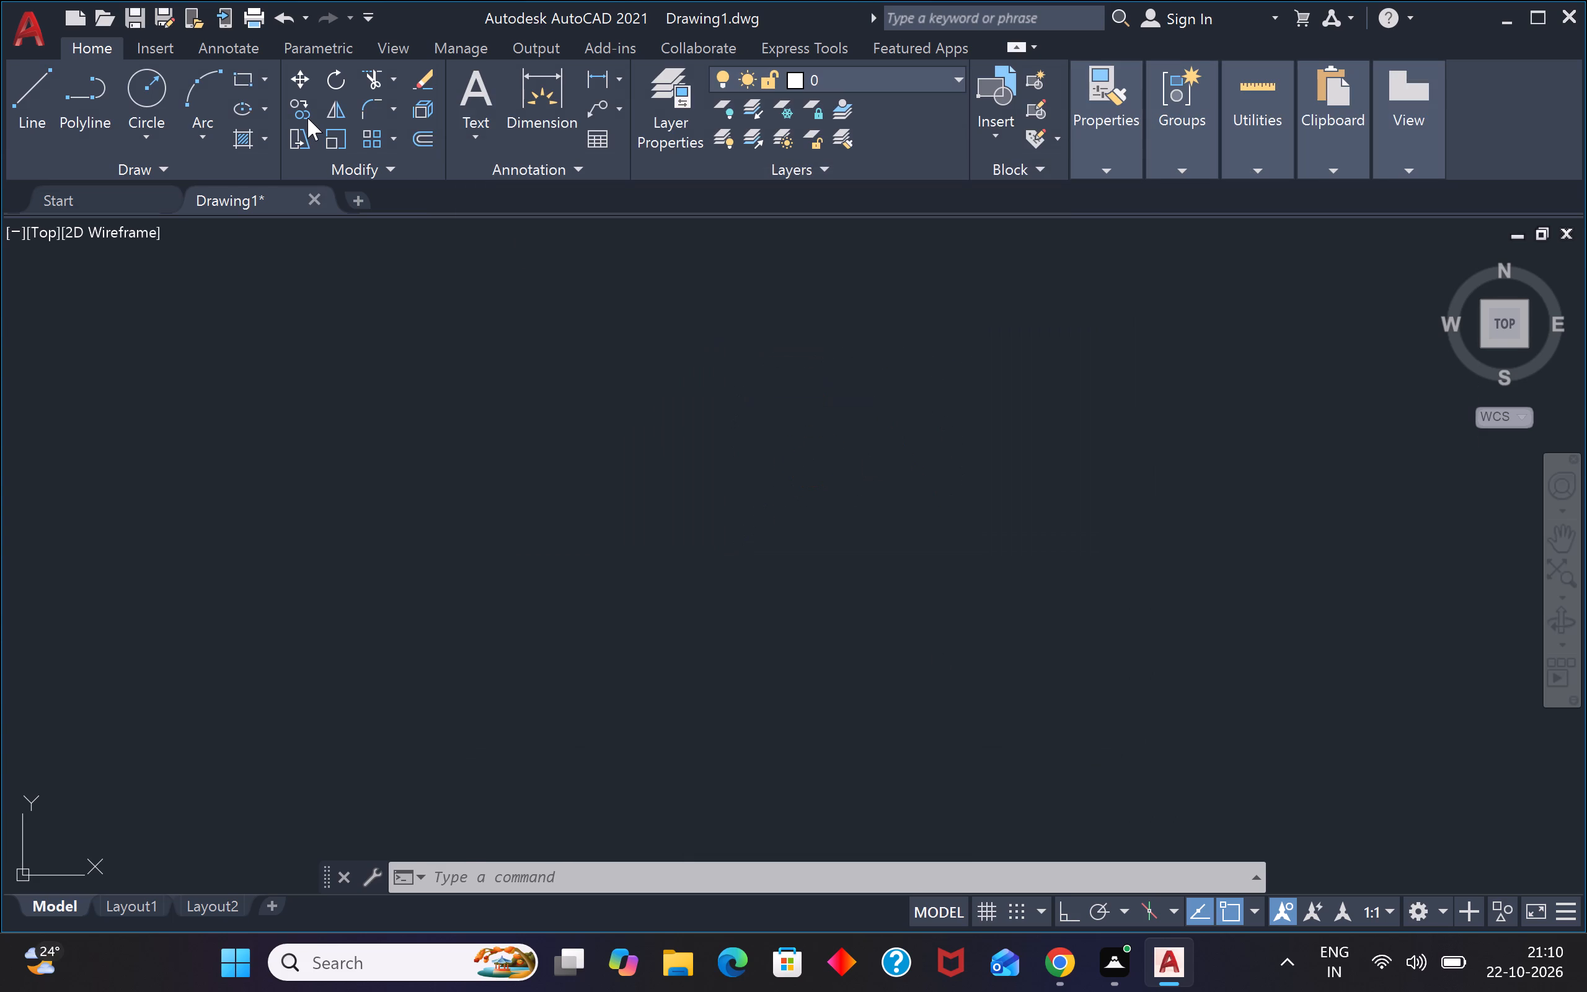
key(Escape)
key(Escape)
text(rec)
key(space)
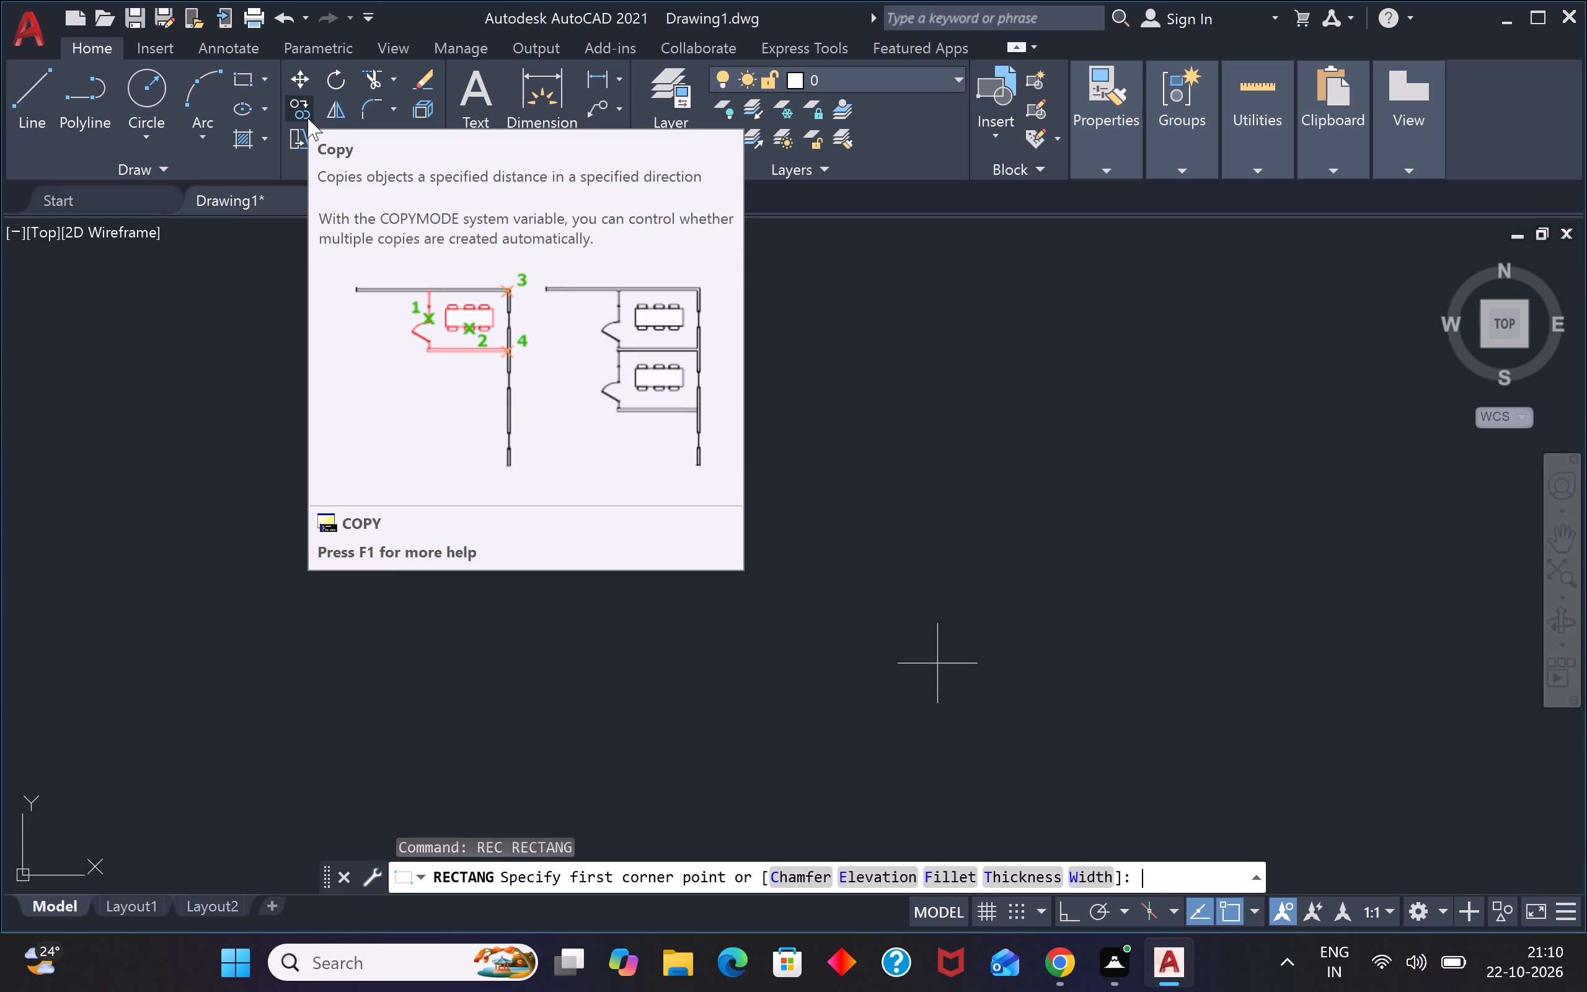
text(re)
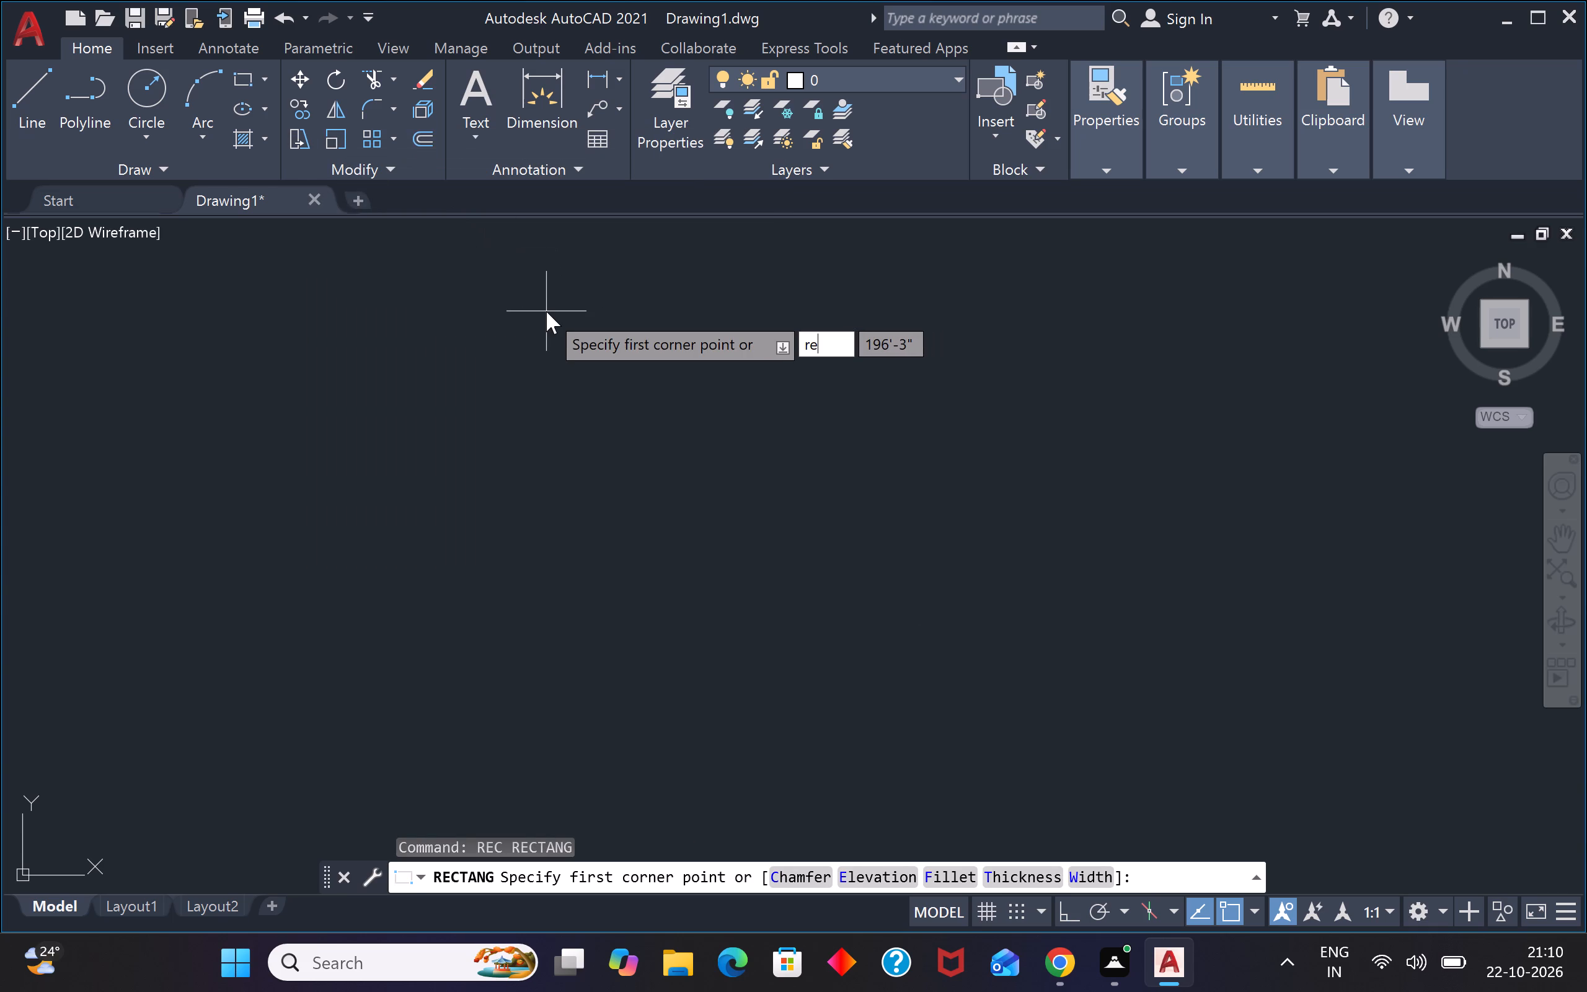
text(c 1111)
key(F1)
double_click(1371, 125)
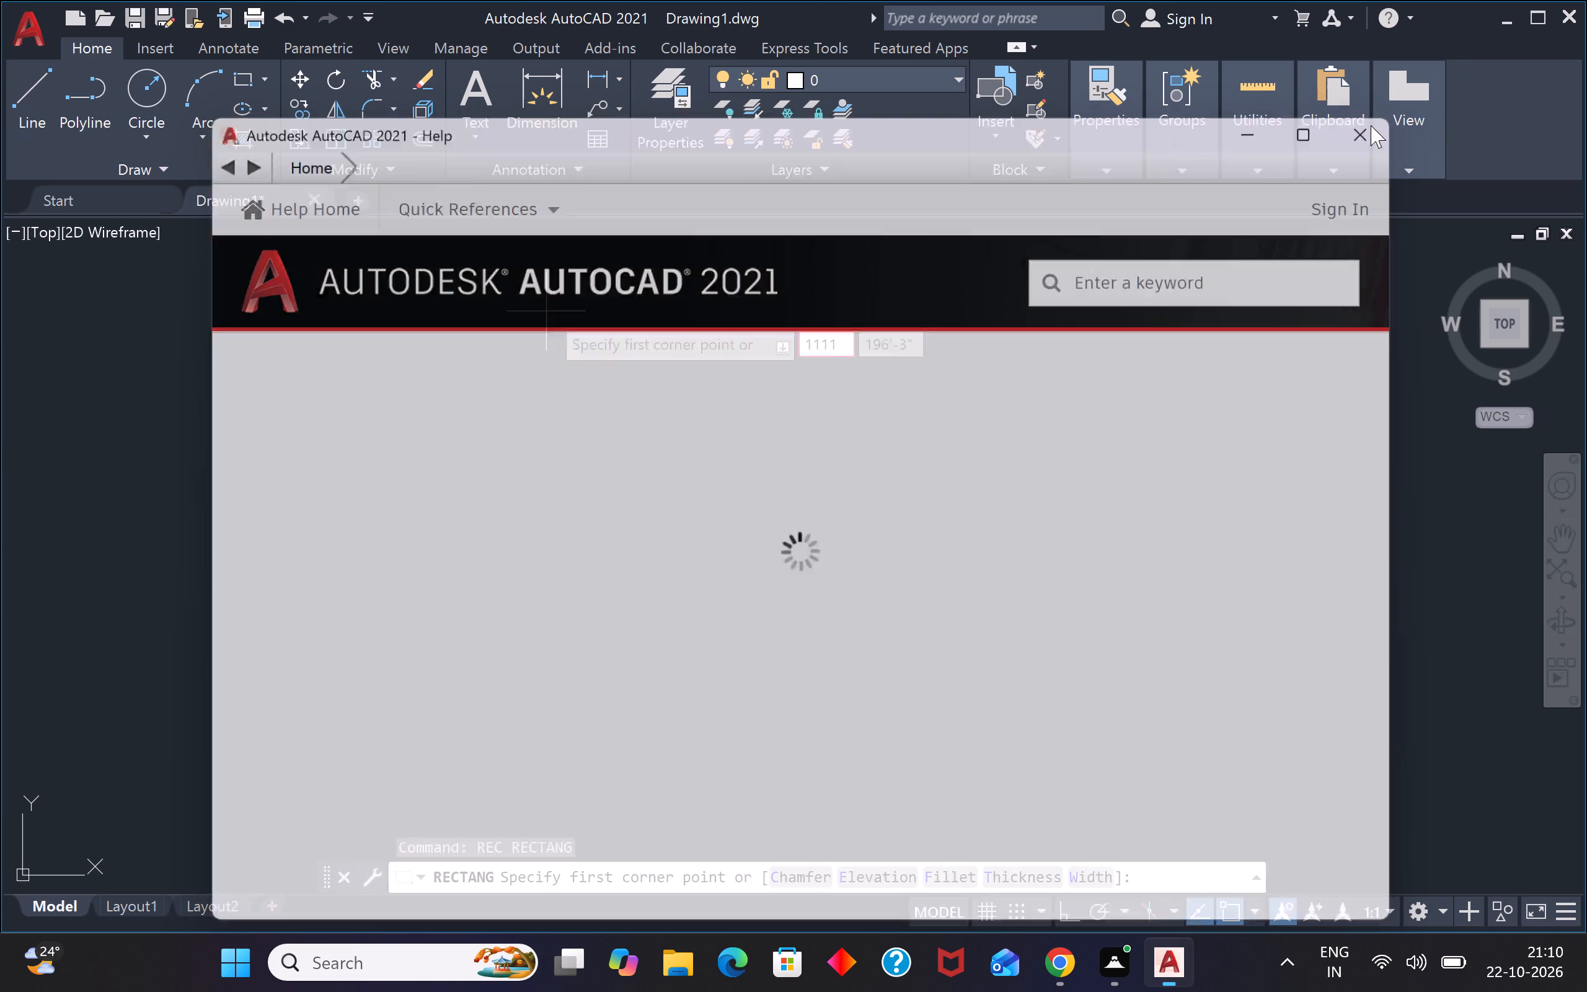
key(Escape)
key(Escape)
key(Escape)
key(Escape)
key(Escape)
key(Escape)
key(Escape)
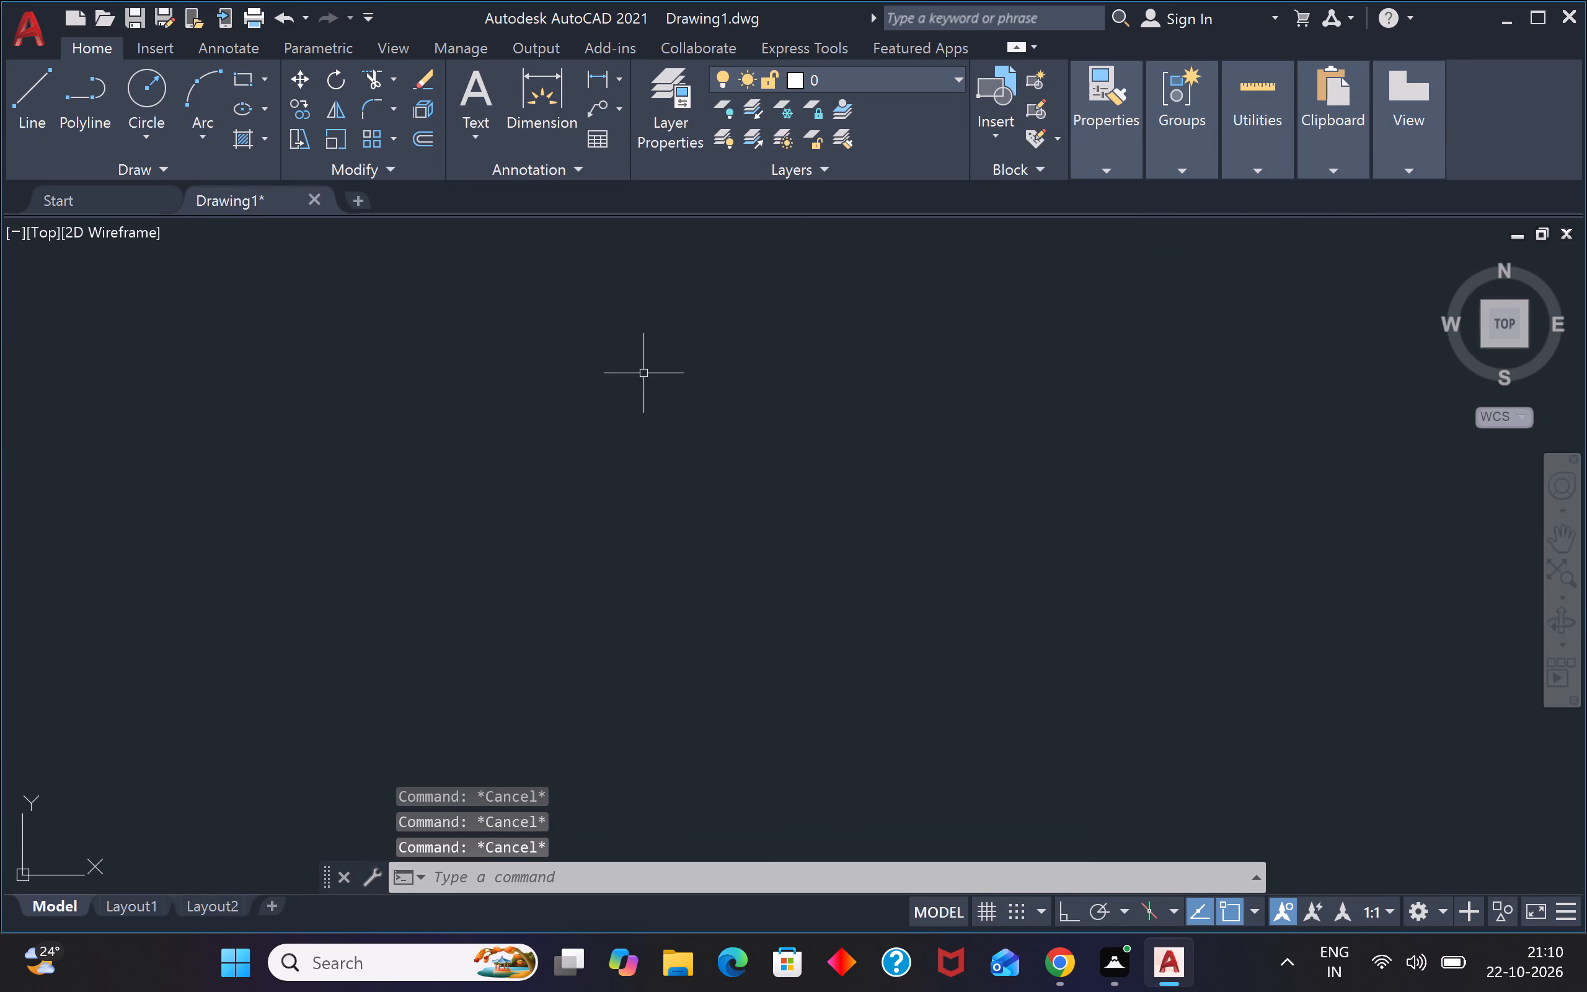
Draw a rectangle 20' wide and 30' high for the inner outline of the house.
text(re)
text(c)
key(space)
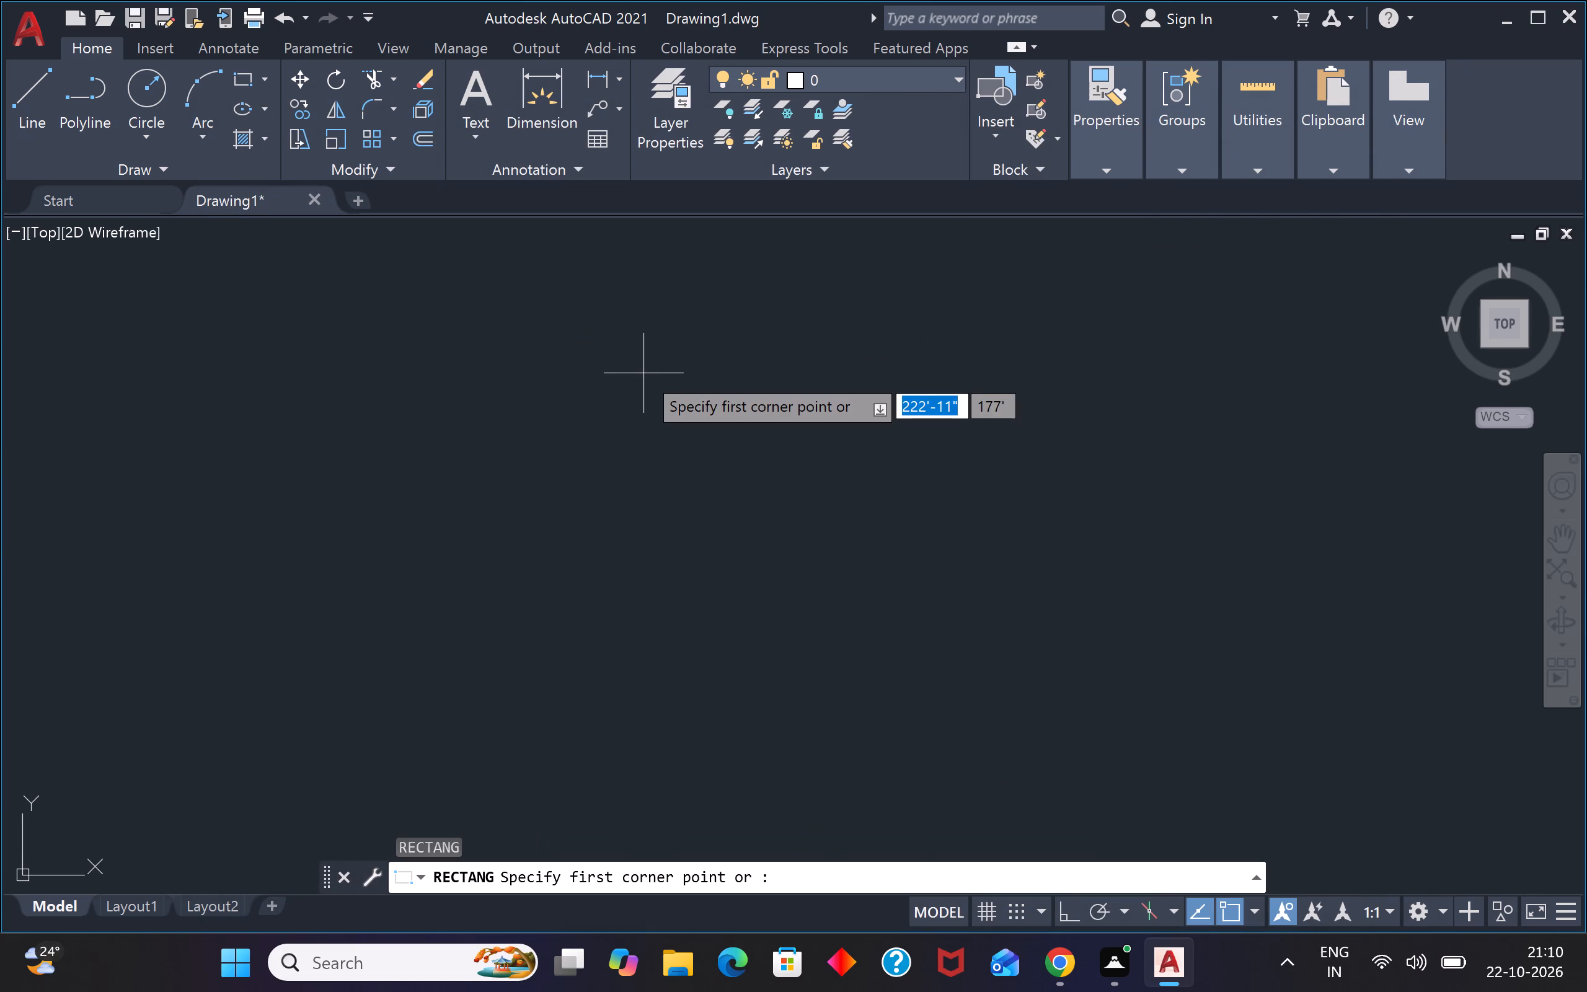
drag(466, 301, 472, 300)
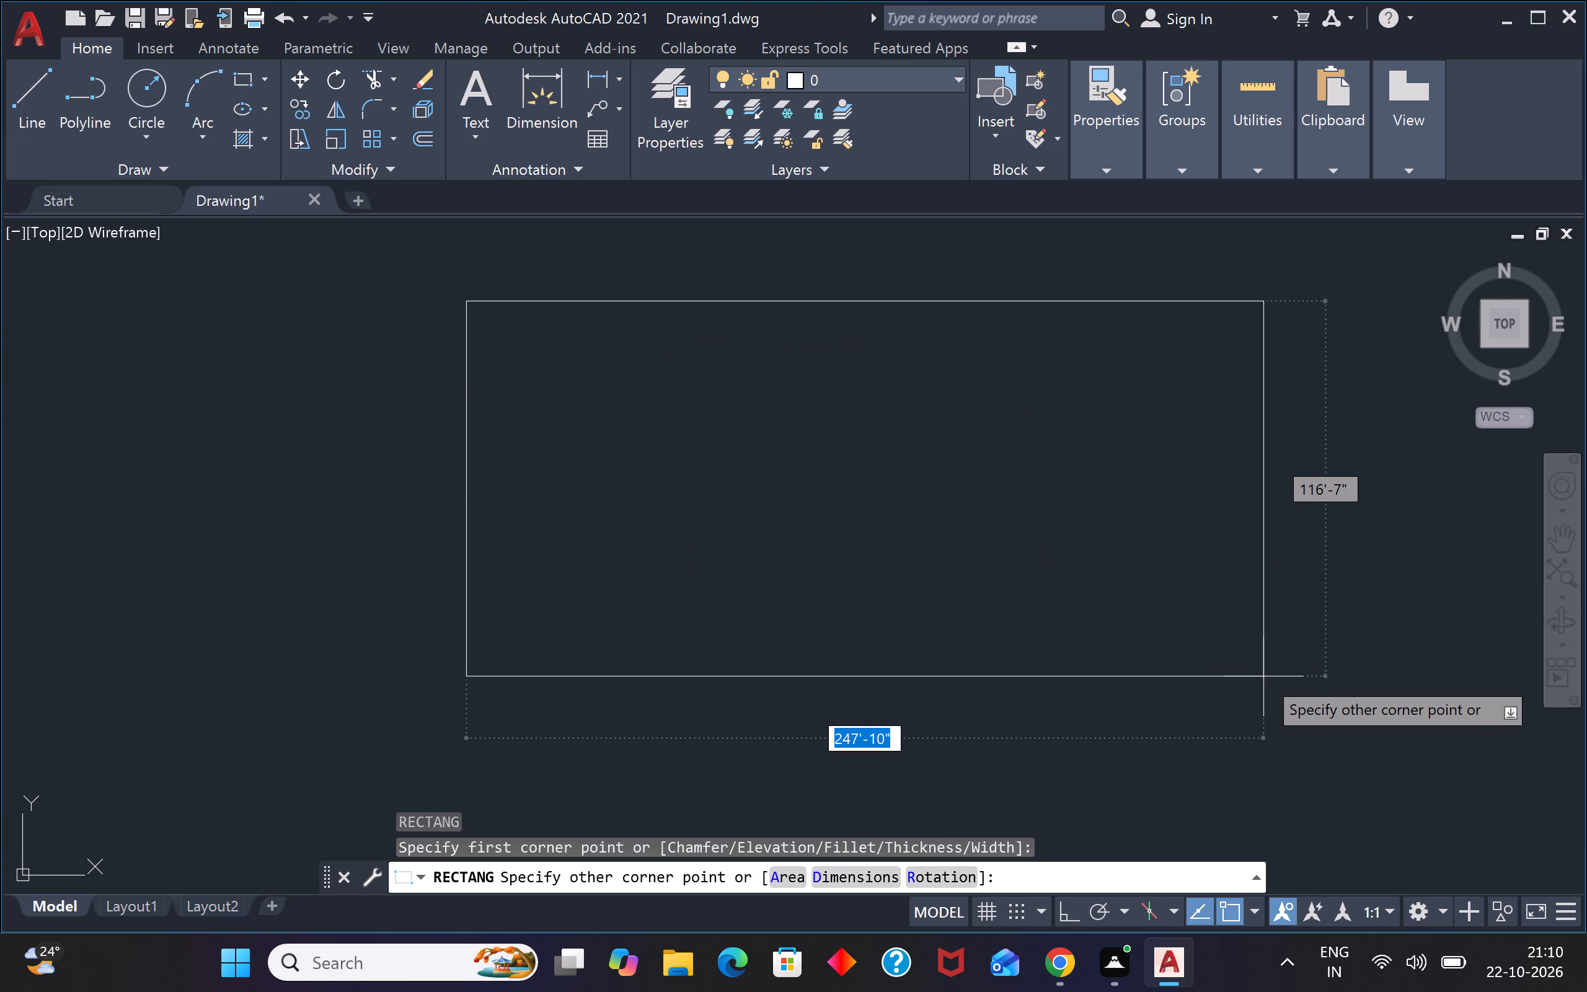
text(20')
key(Tab)
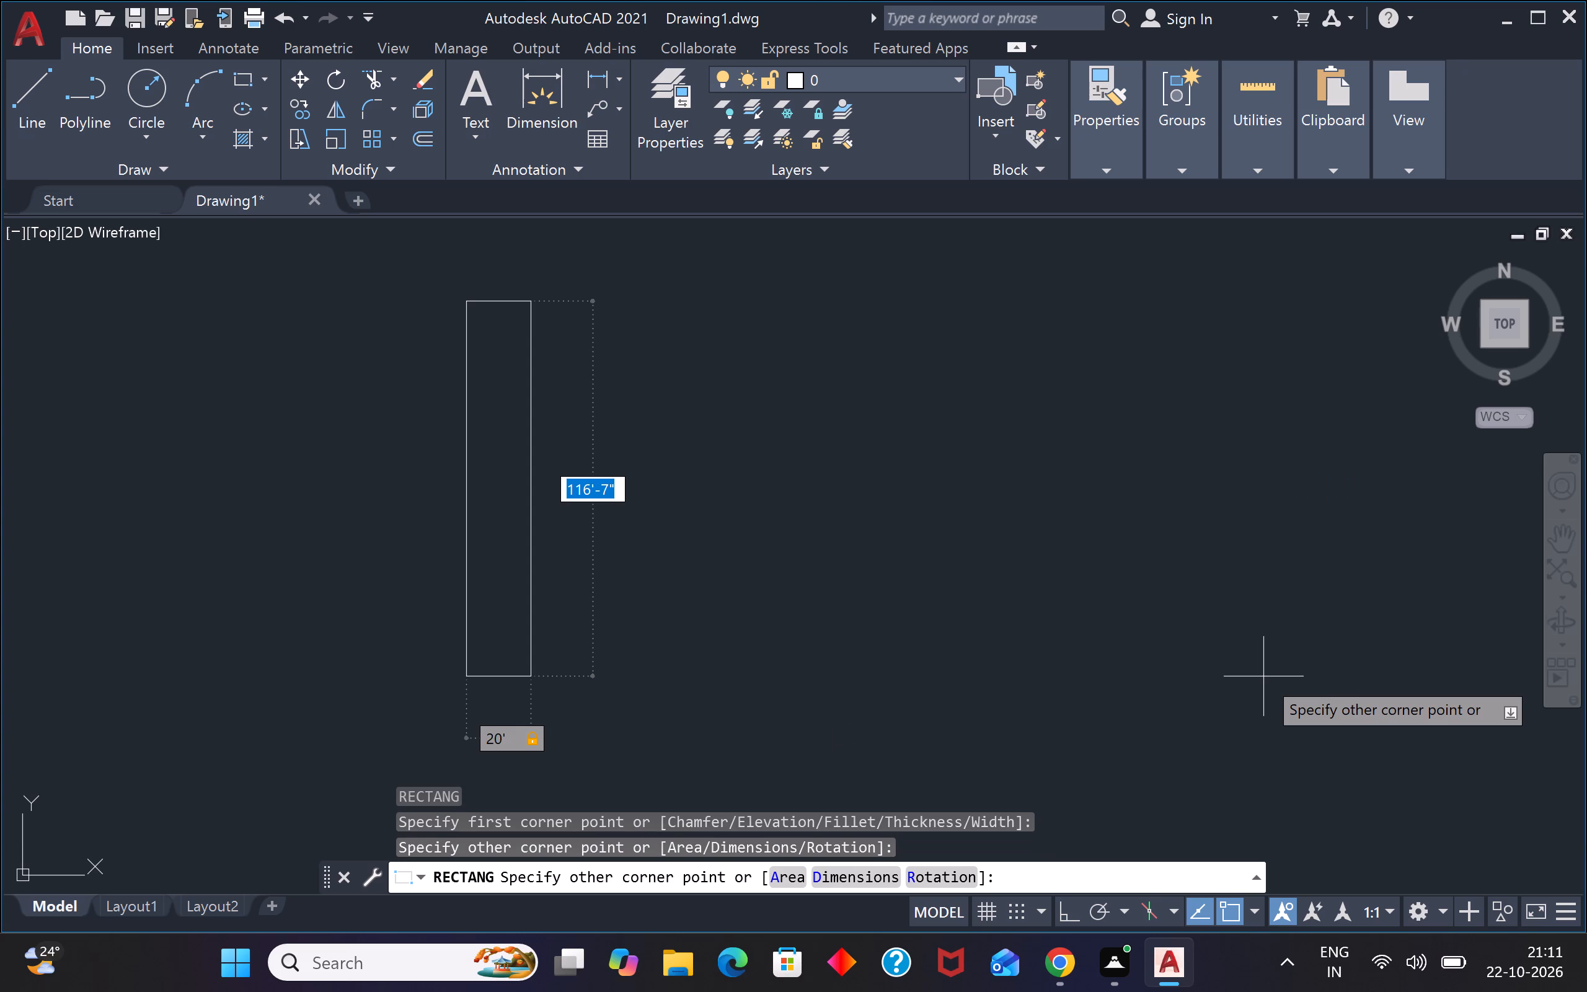
text(30')
key(Return)
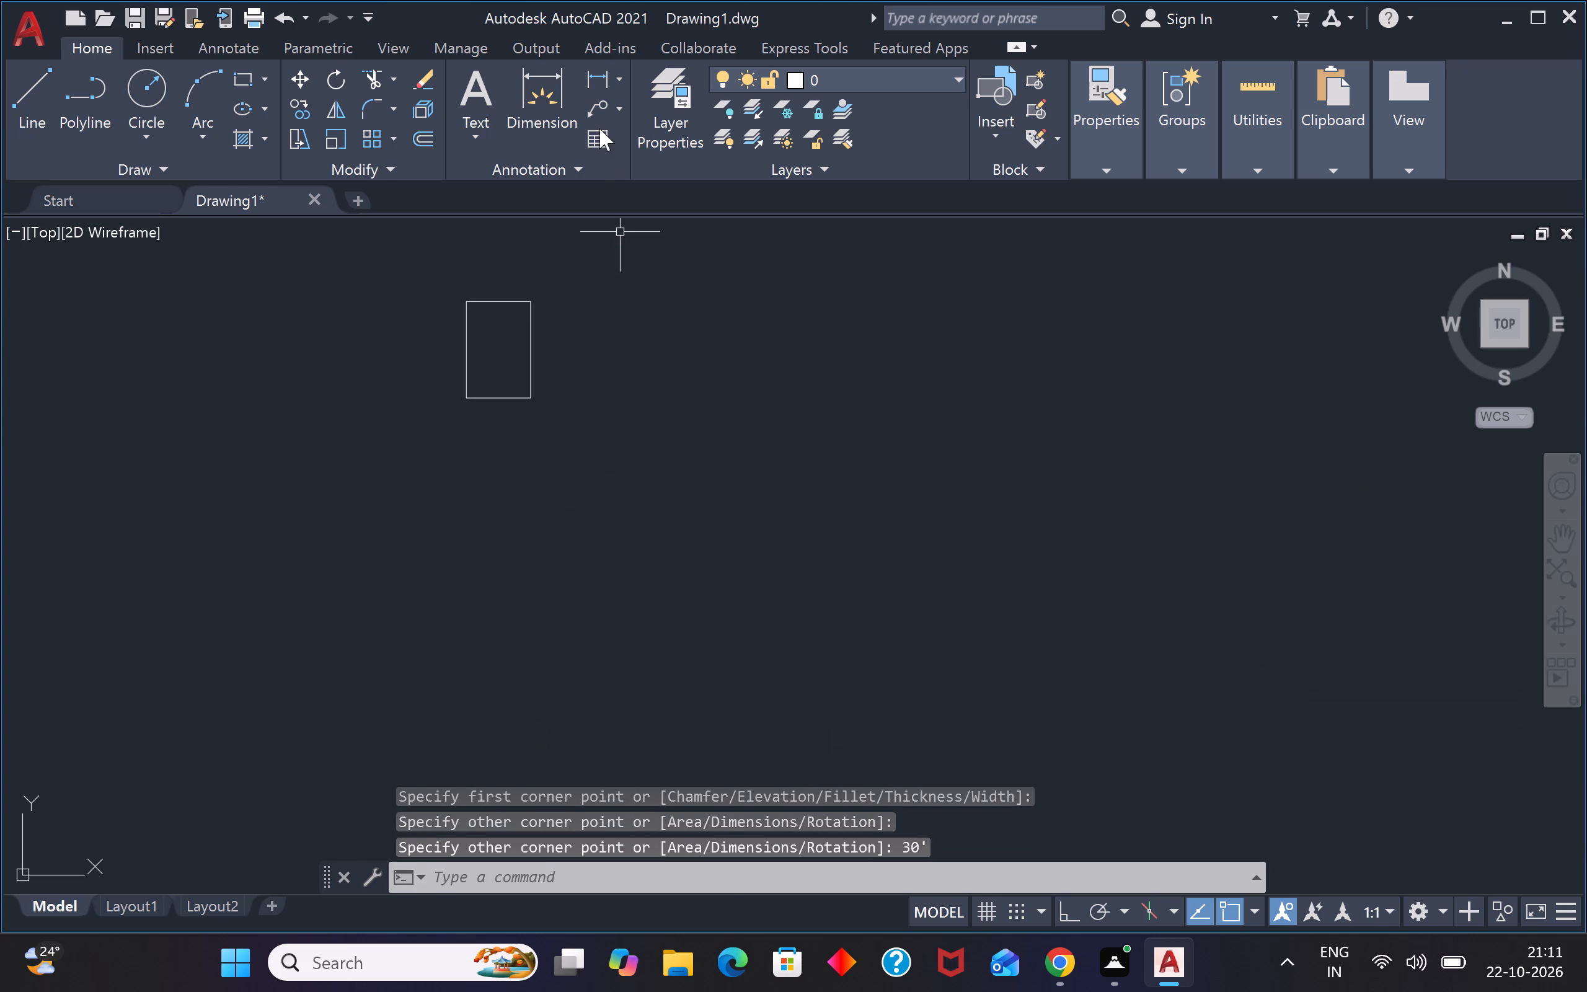
Offset the rectangle 9" outward to form the outer wall thickness.
scroll(496, 322, up, 2)
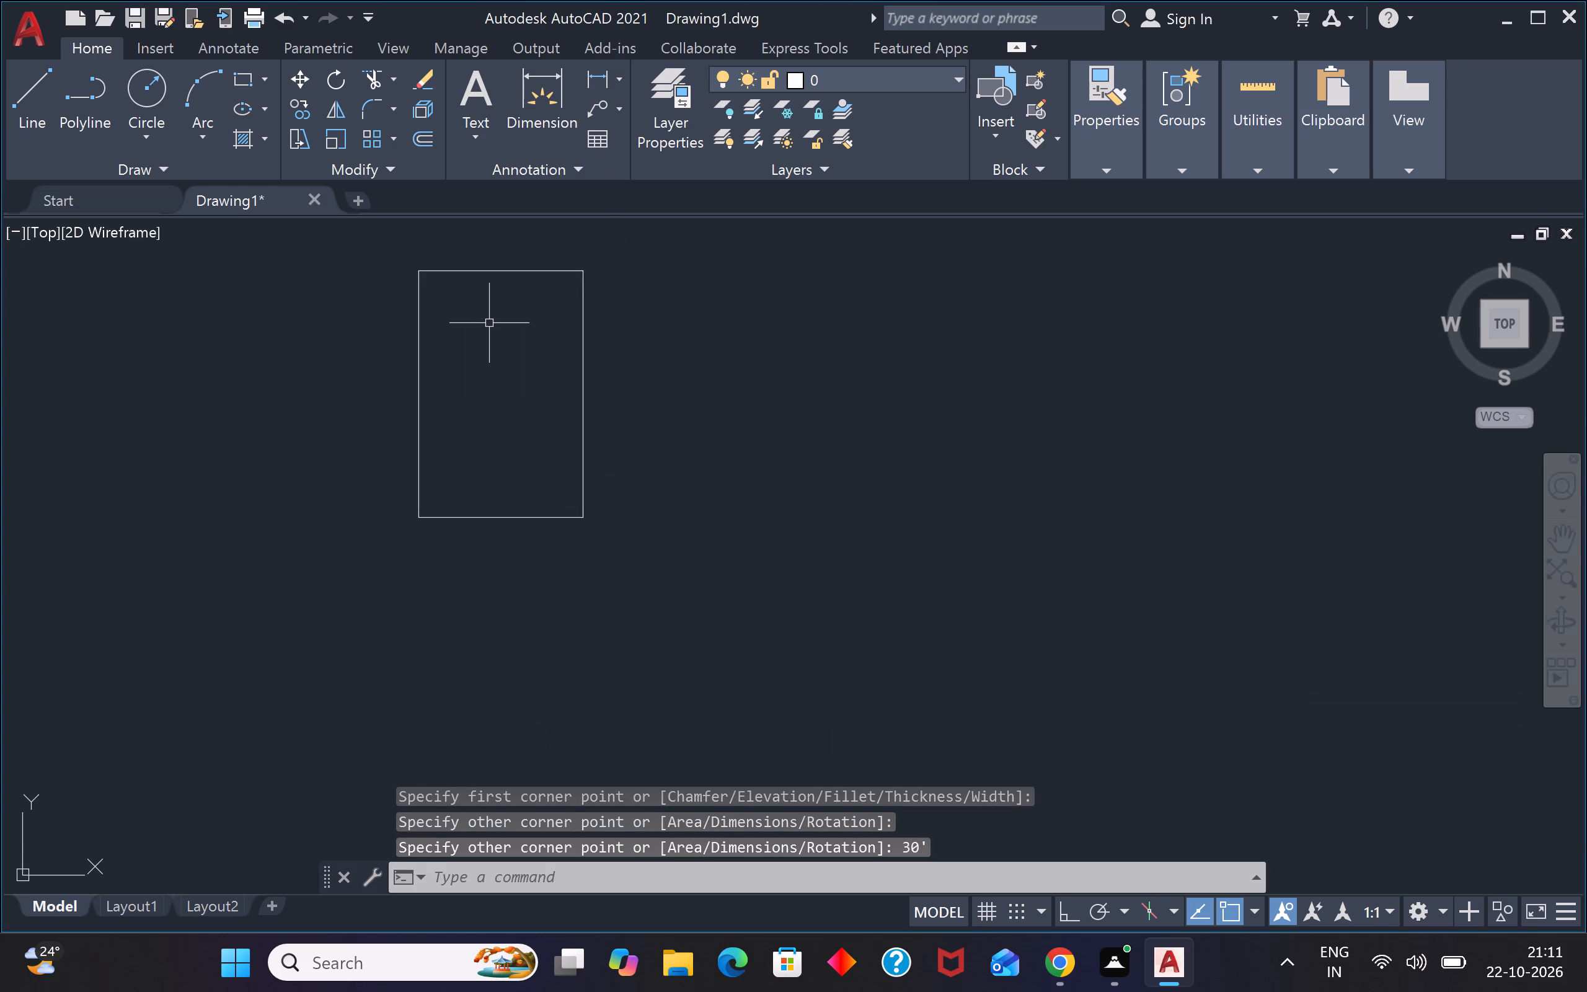
text(o)
key(space)
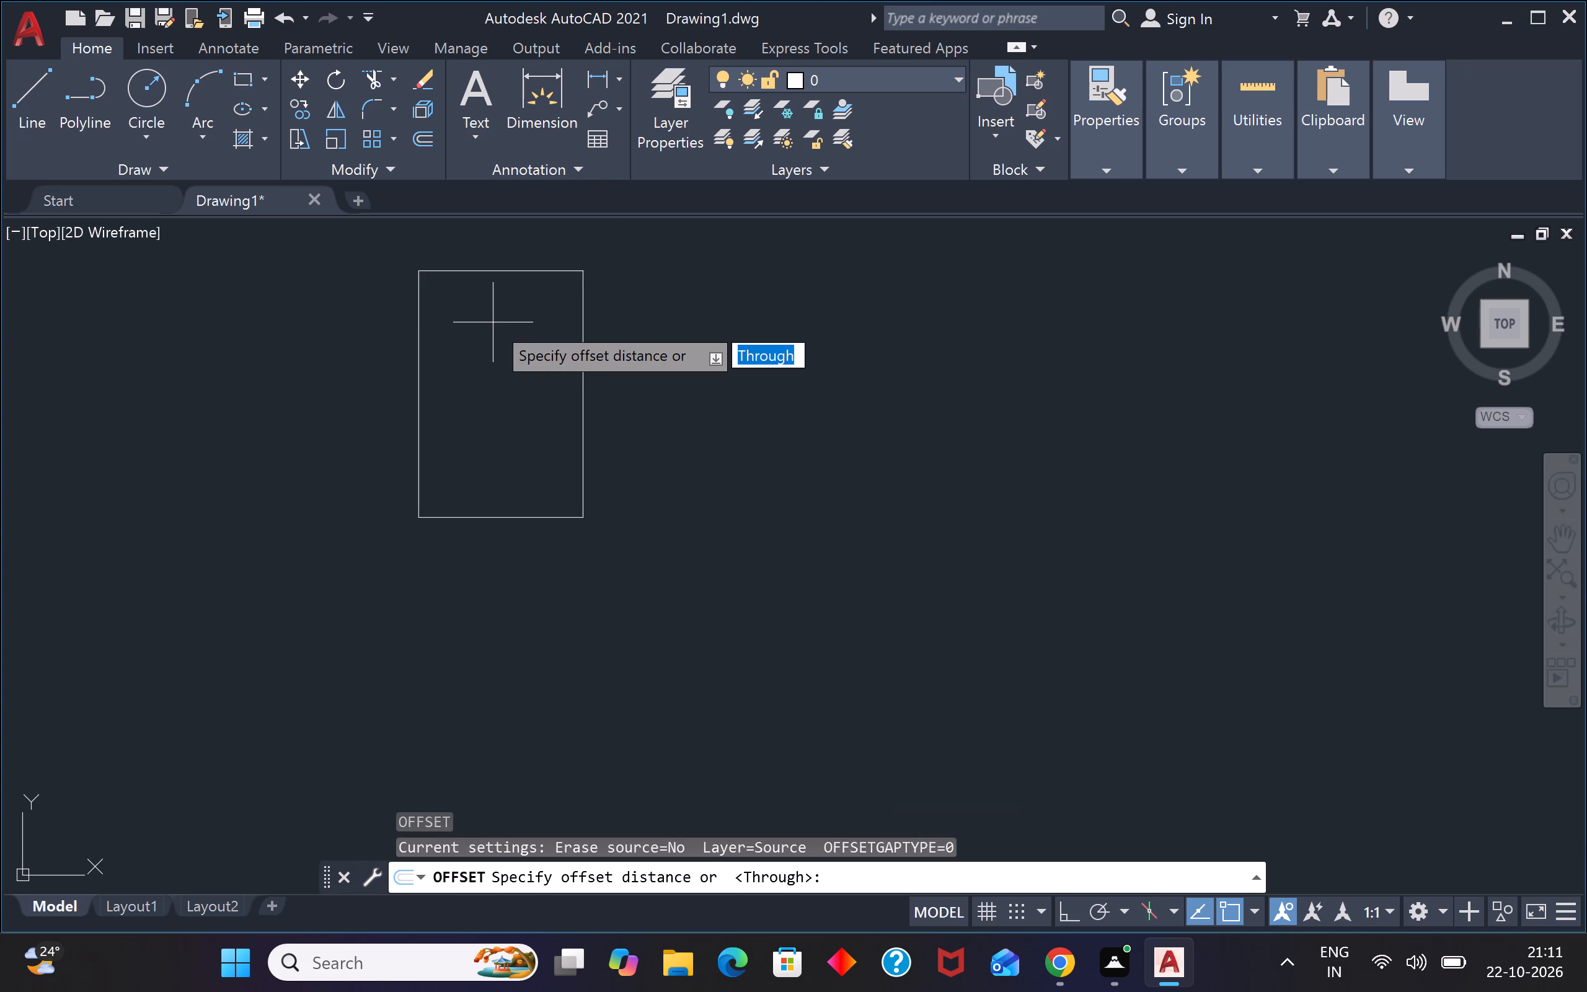
text(9")
key(Return)
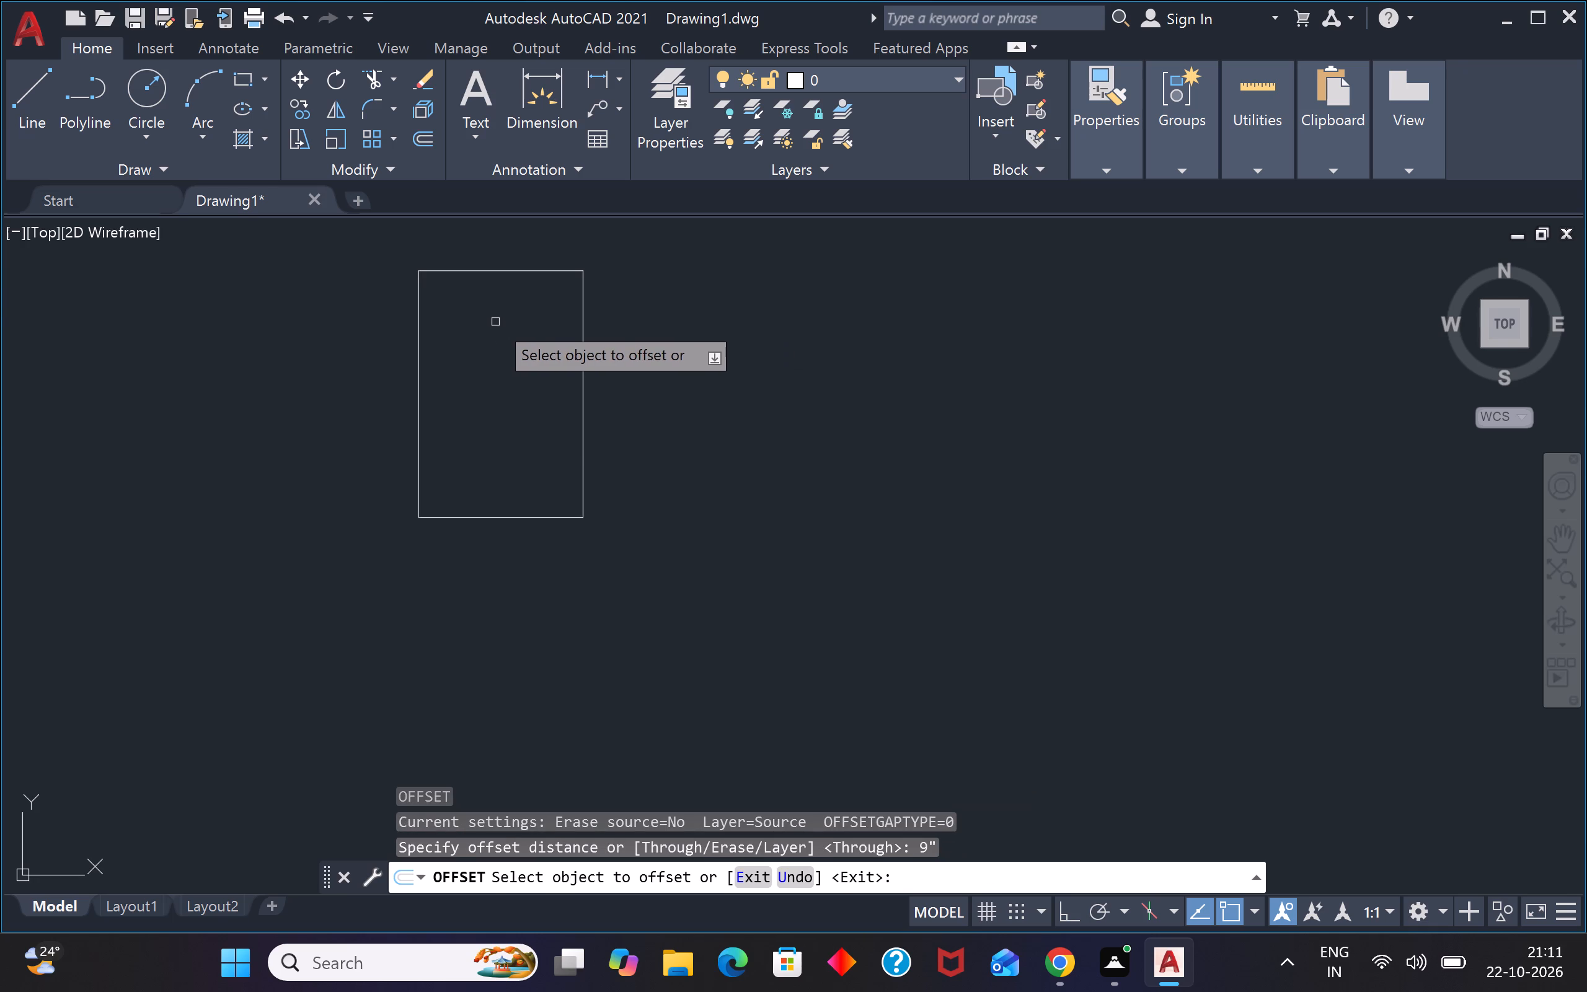
click(479, 519)
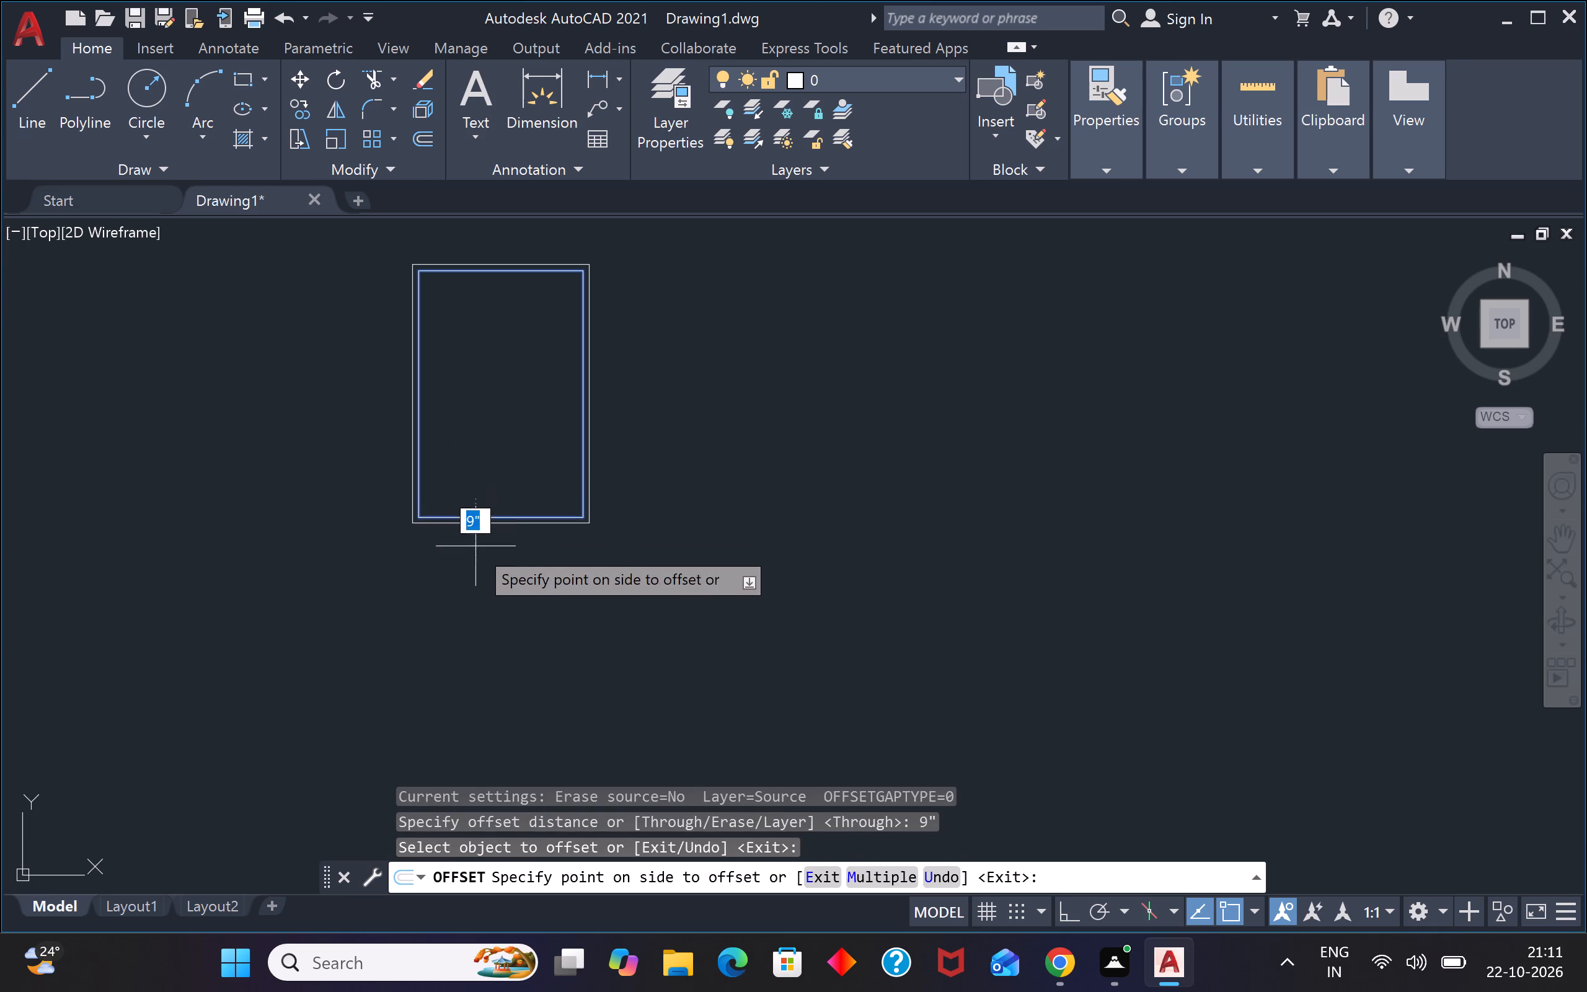
click(474, 551)
key(Escape)
key(Escape)
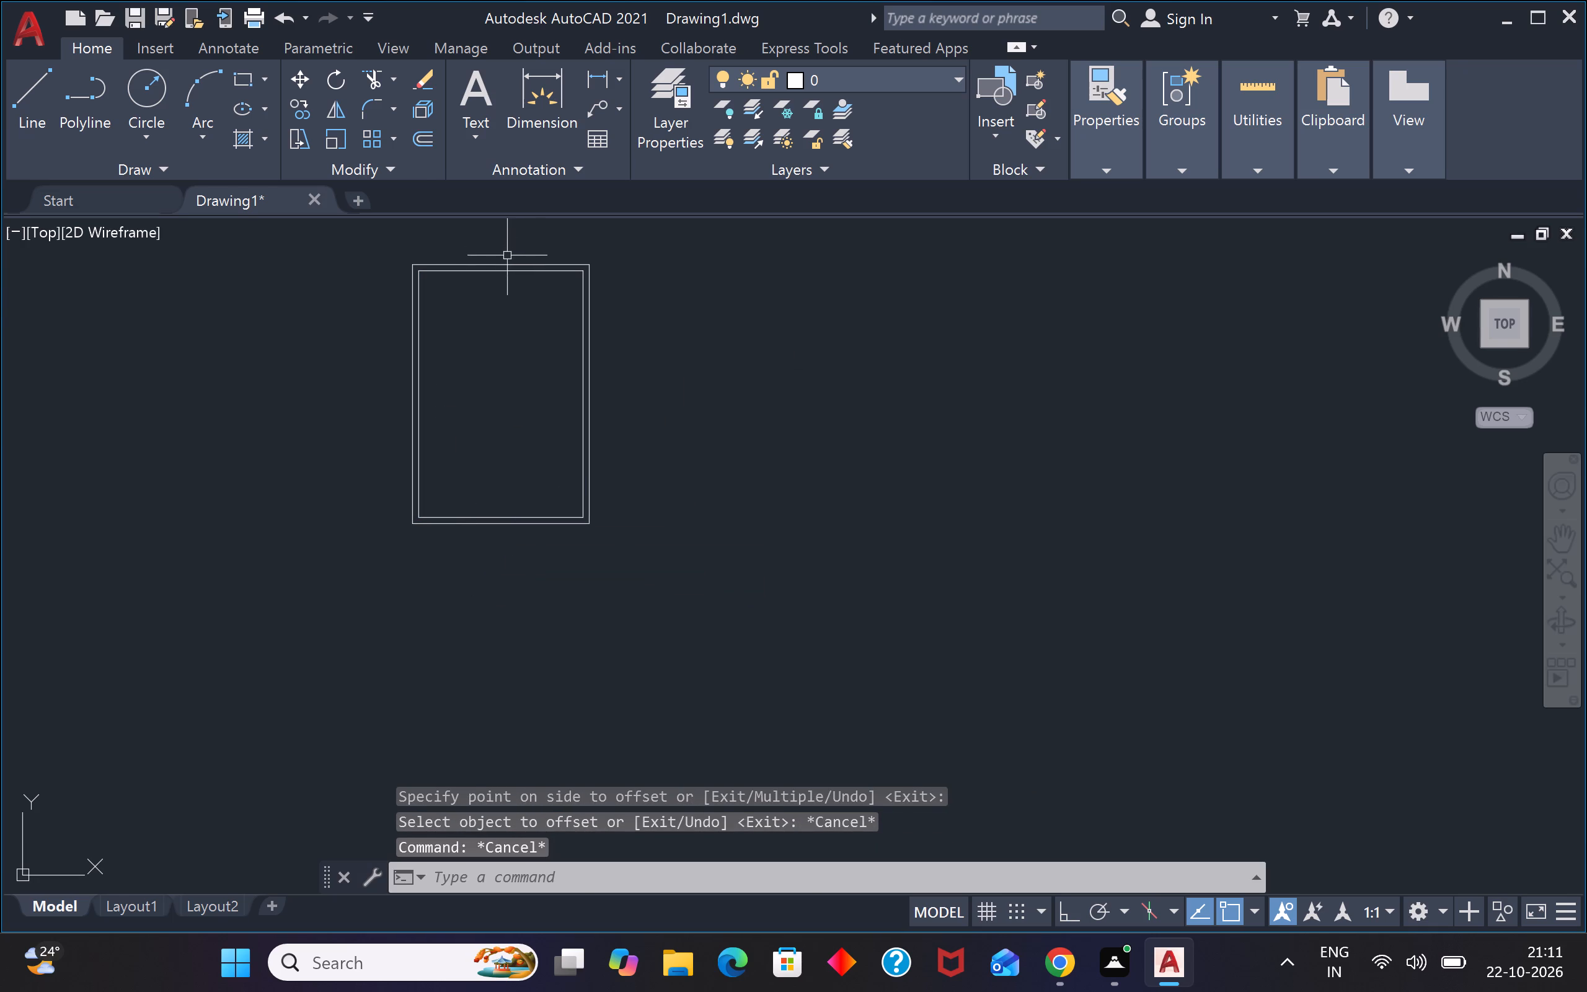
Explode the inner wall rectangle into separate lines.
scroll(507, 255, up, 3)
click(505, 301)
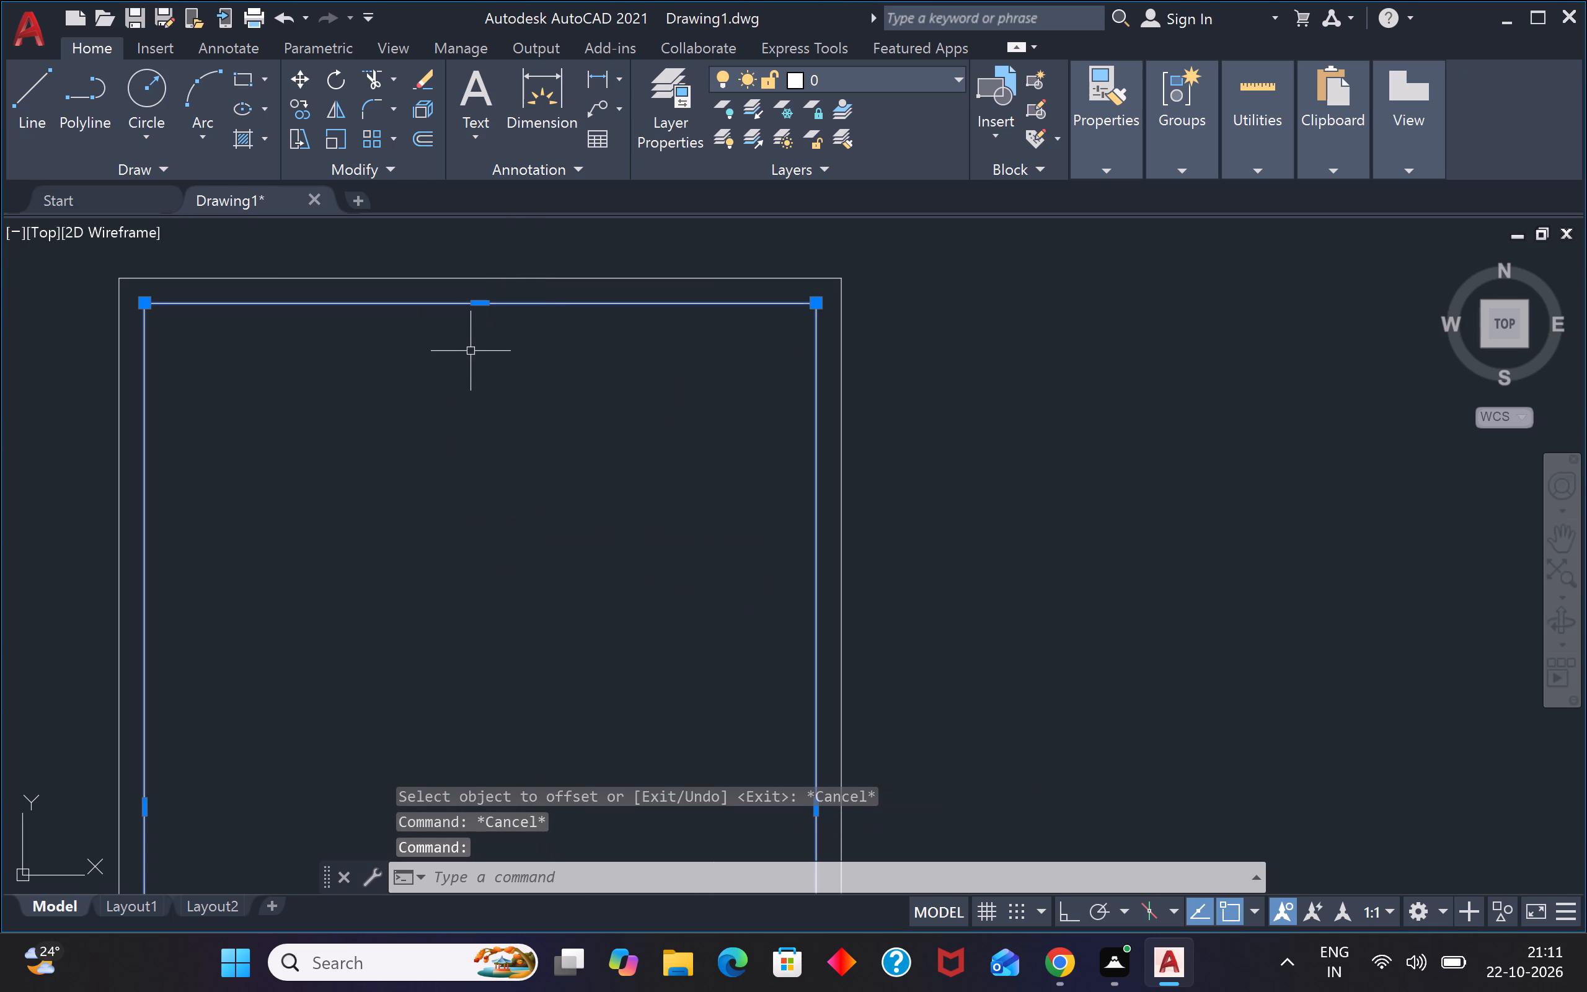
key(e)
key(x)
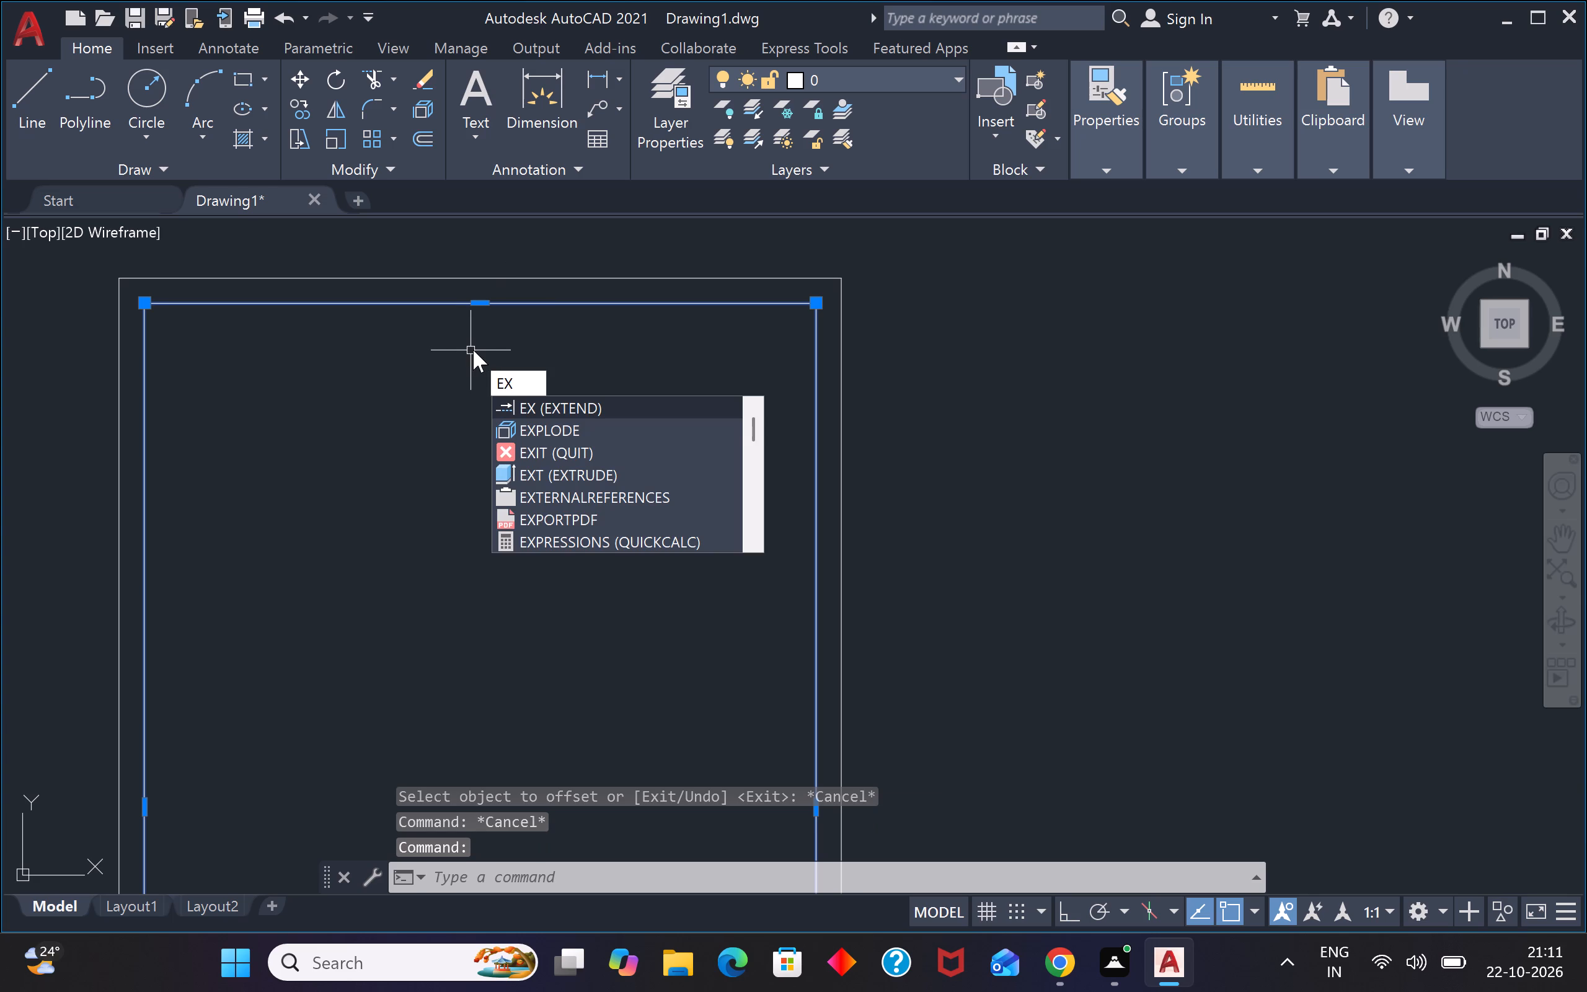
key(Down)
key(Up)
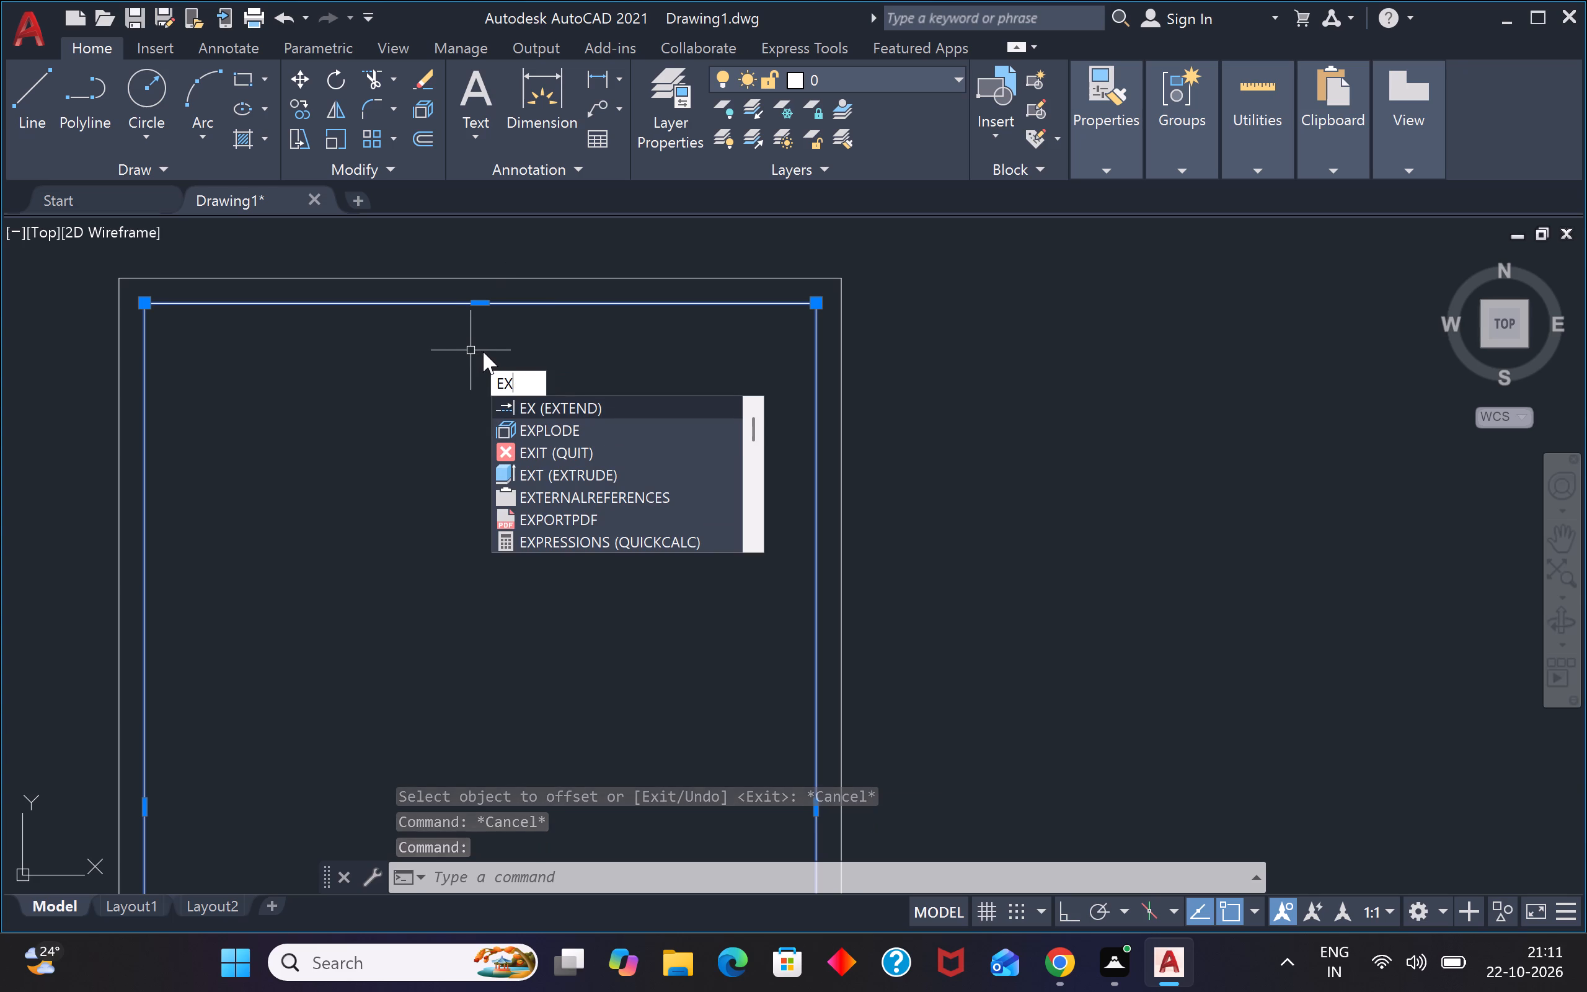
key(Down)
key(Return)
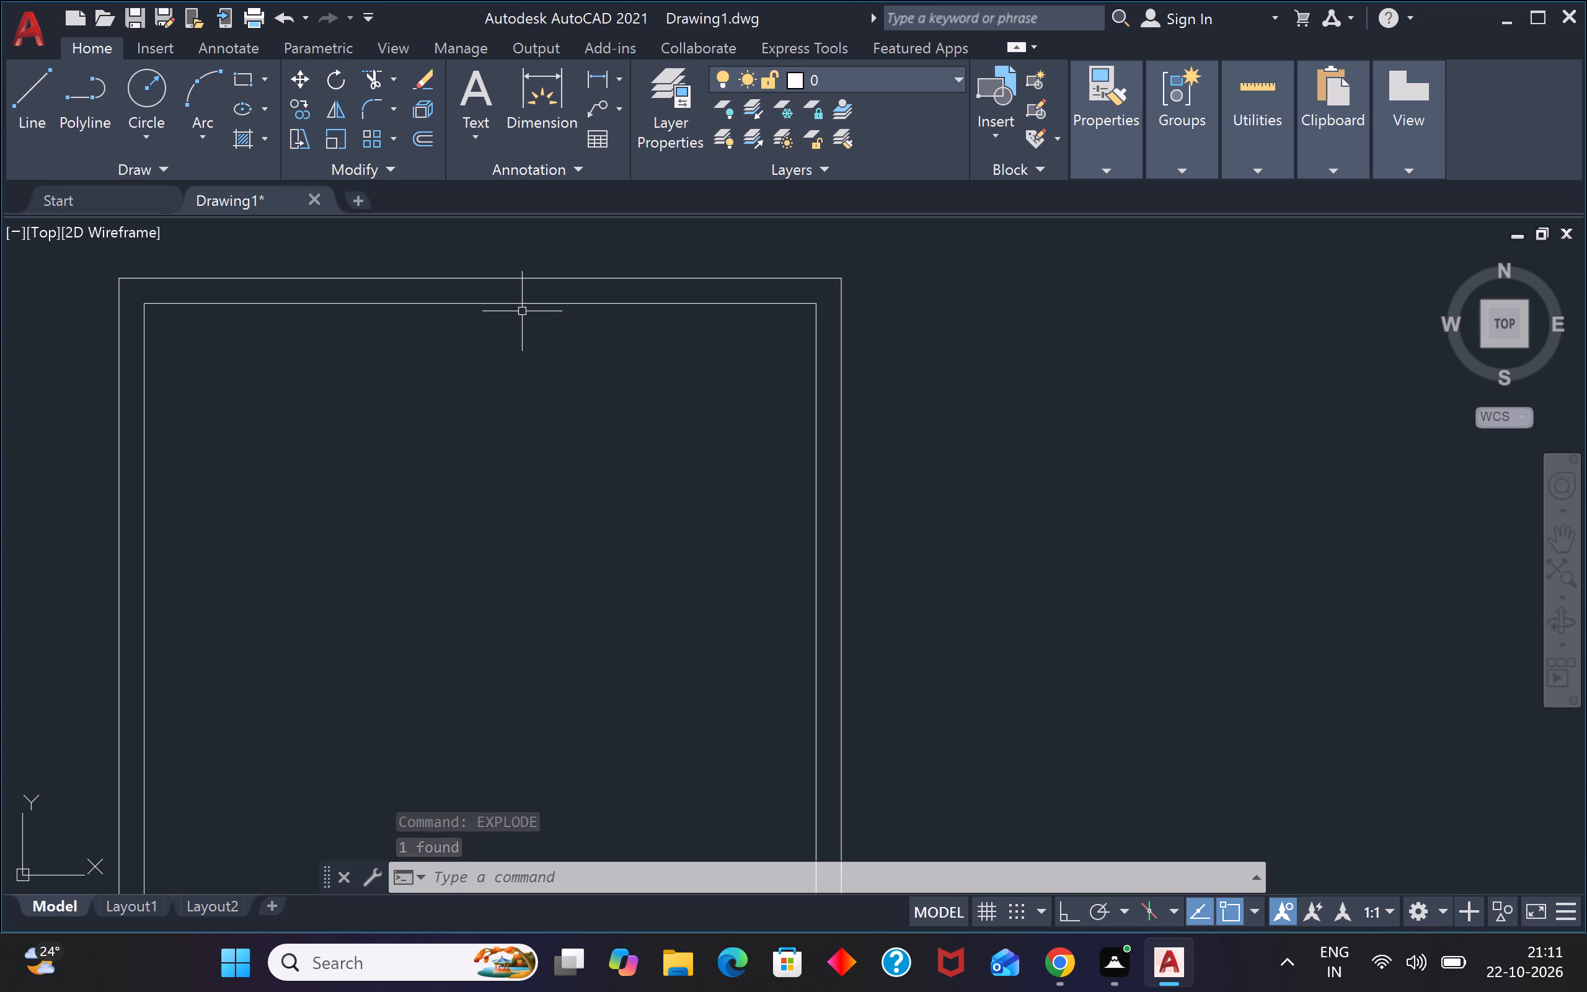
Offset the left inner wall line 10' into the house to mark the central partition line.
text(o)
key(space)
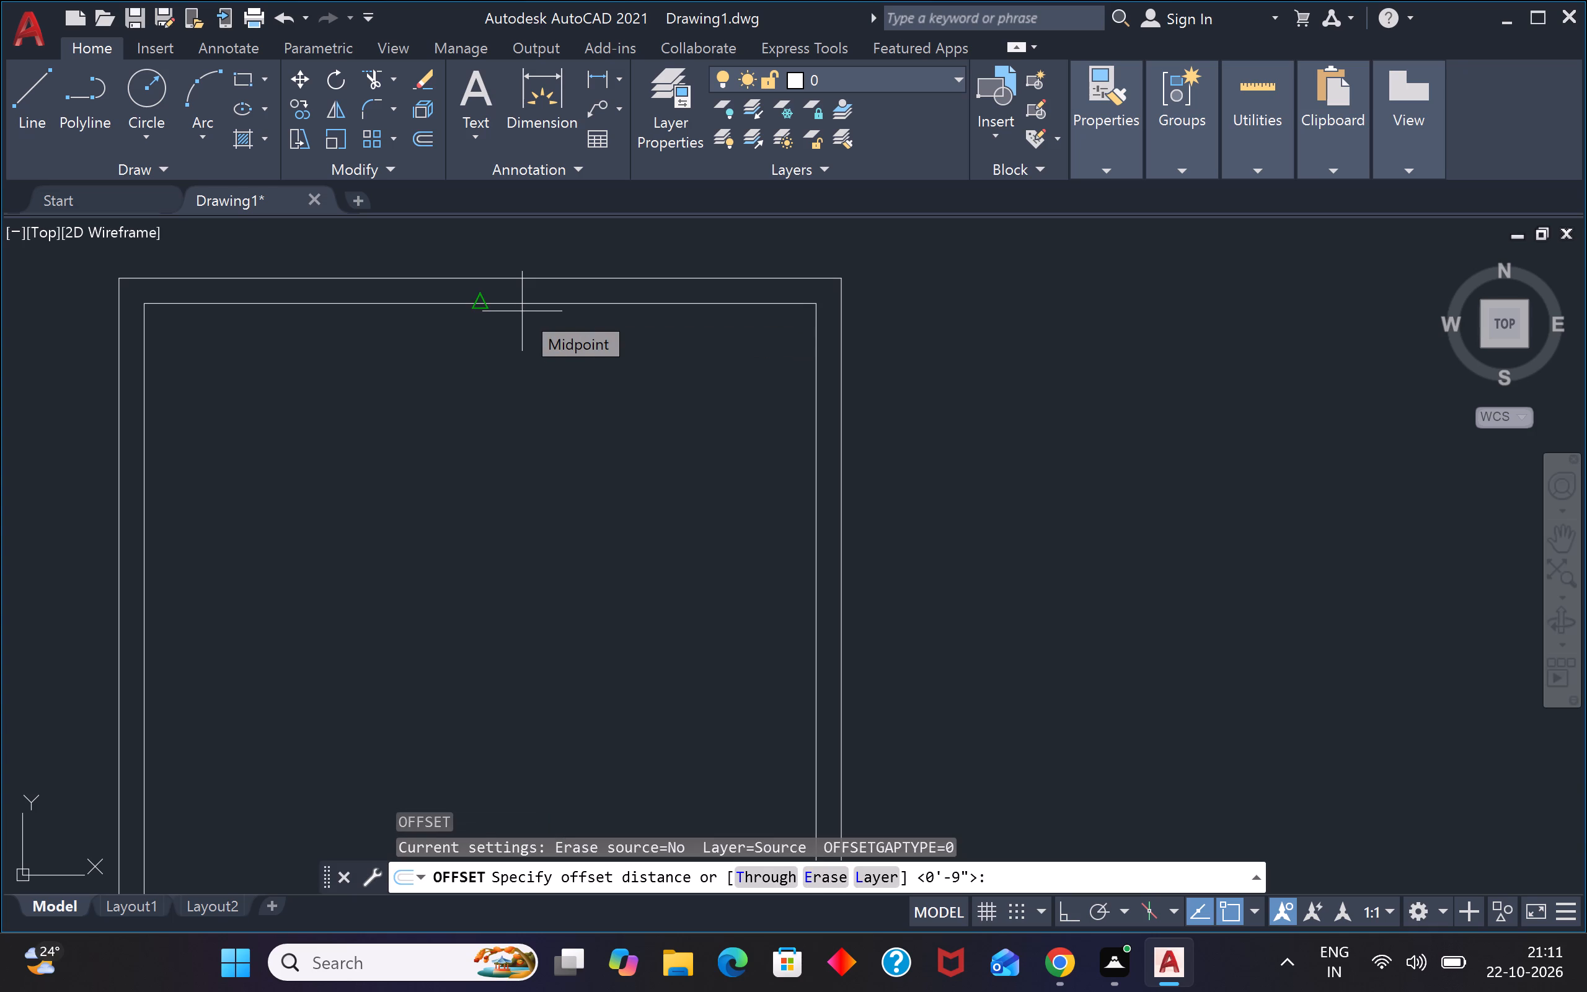
key(4)
key(BackSpace)
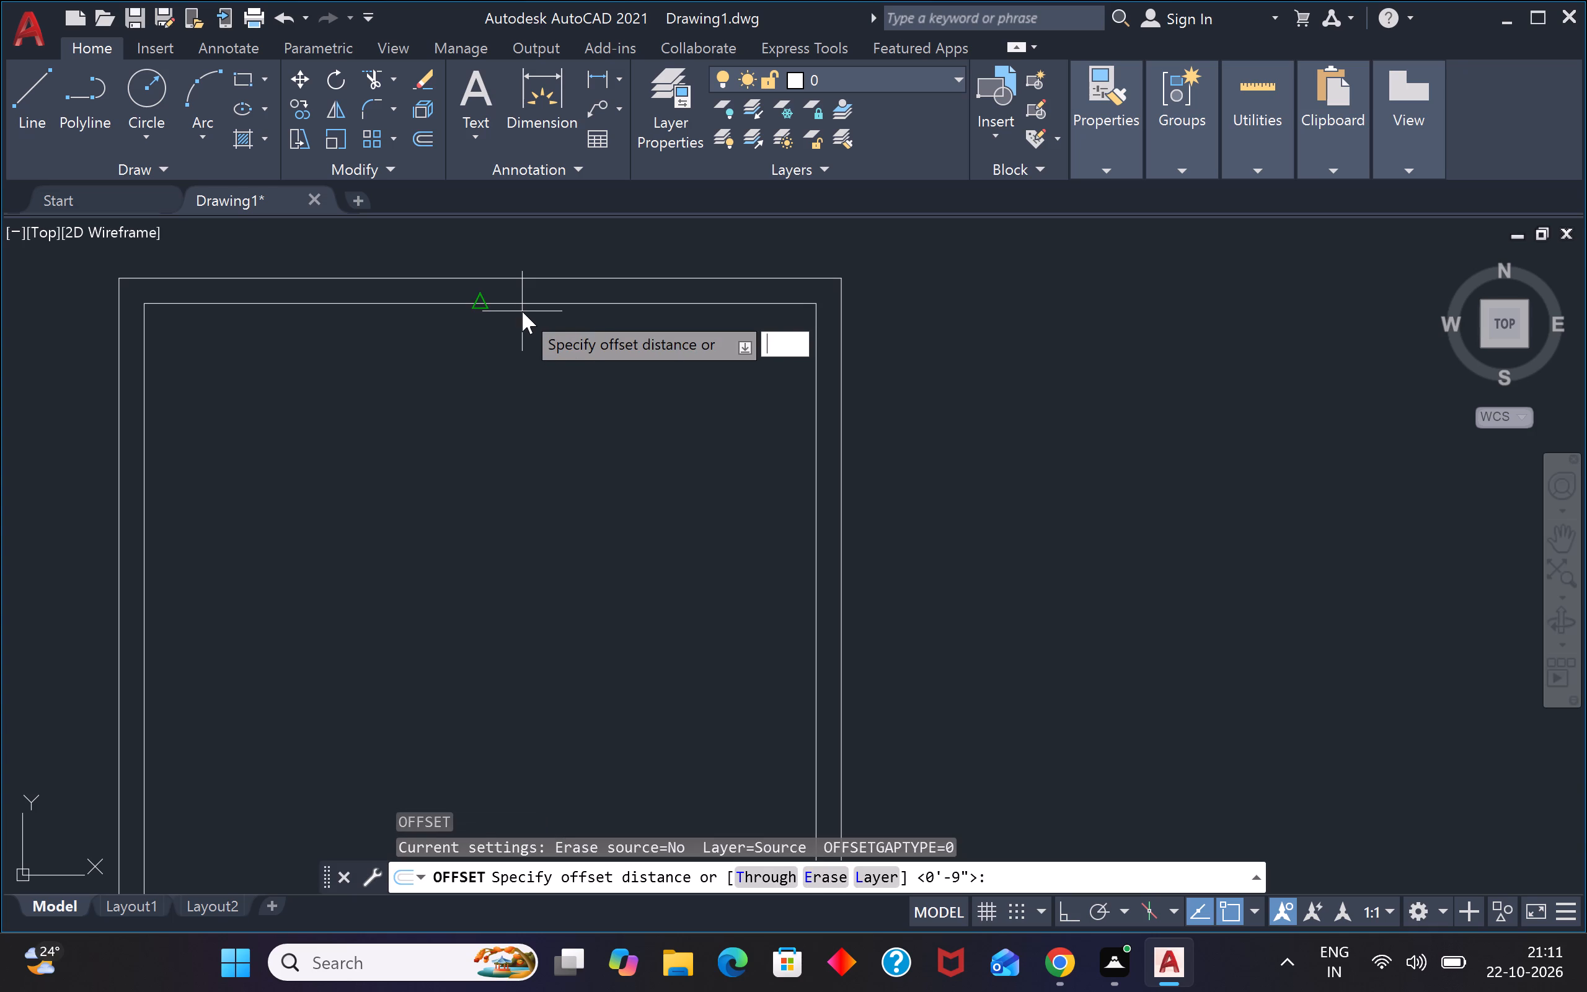
text(10)
key(apostrophe)
key(Return)
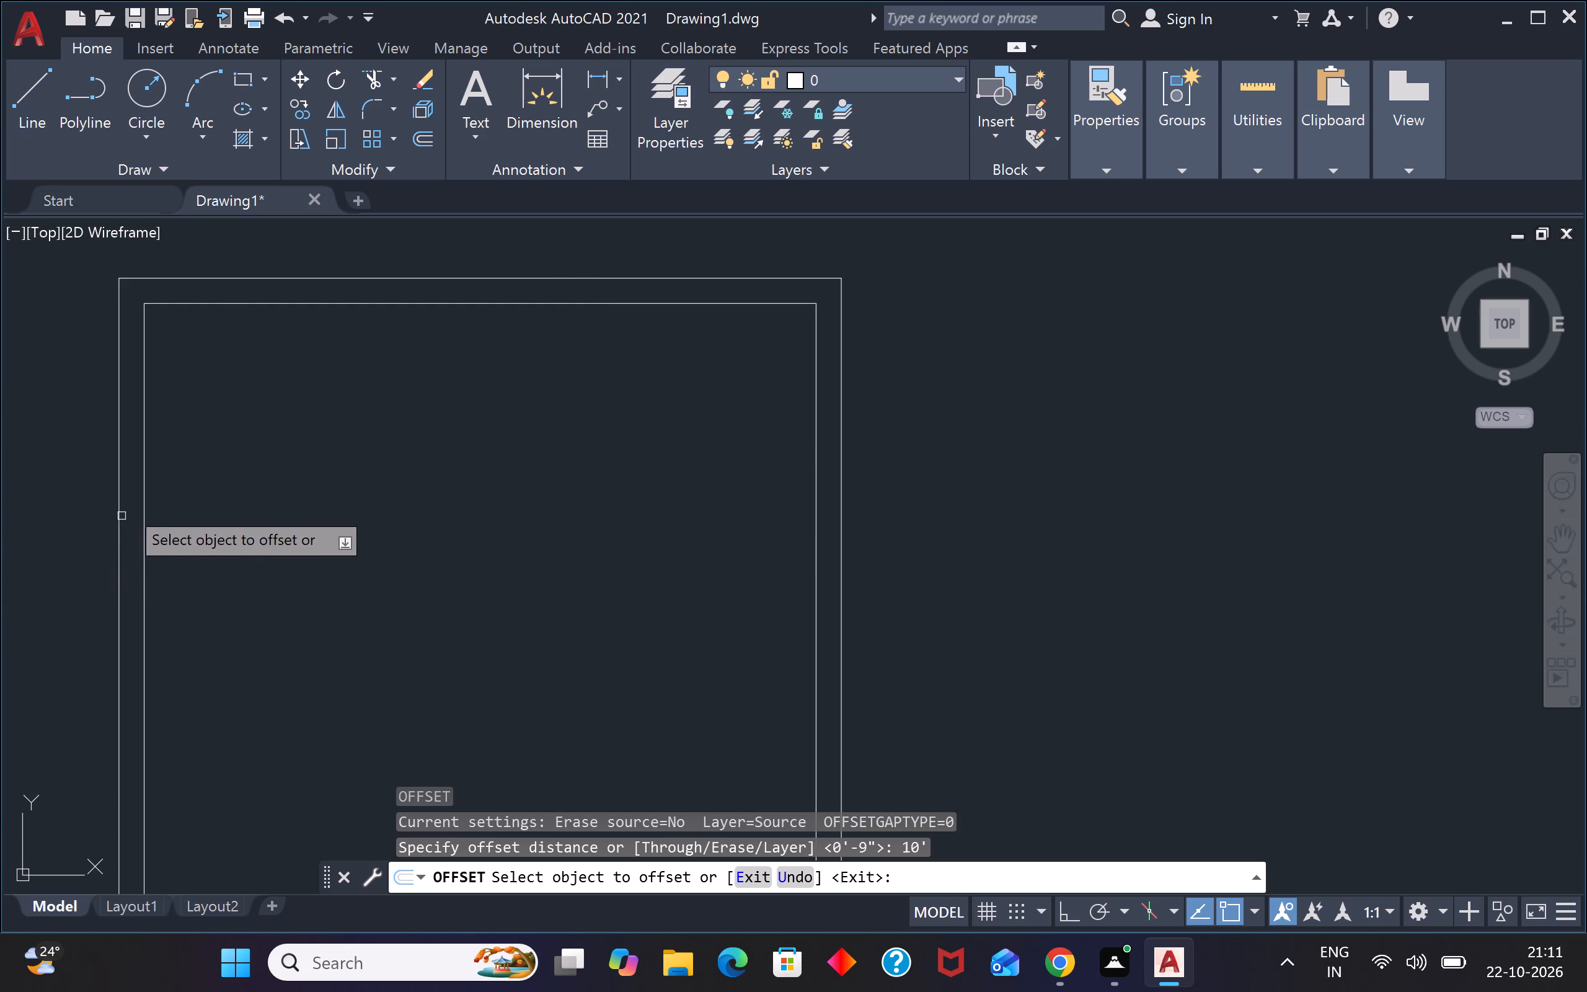
click(143, 489)
drag(413, 513, 428, 511)
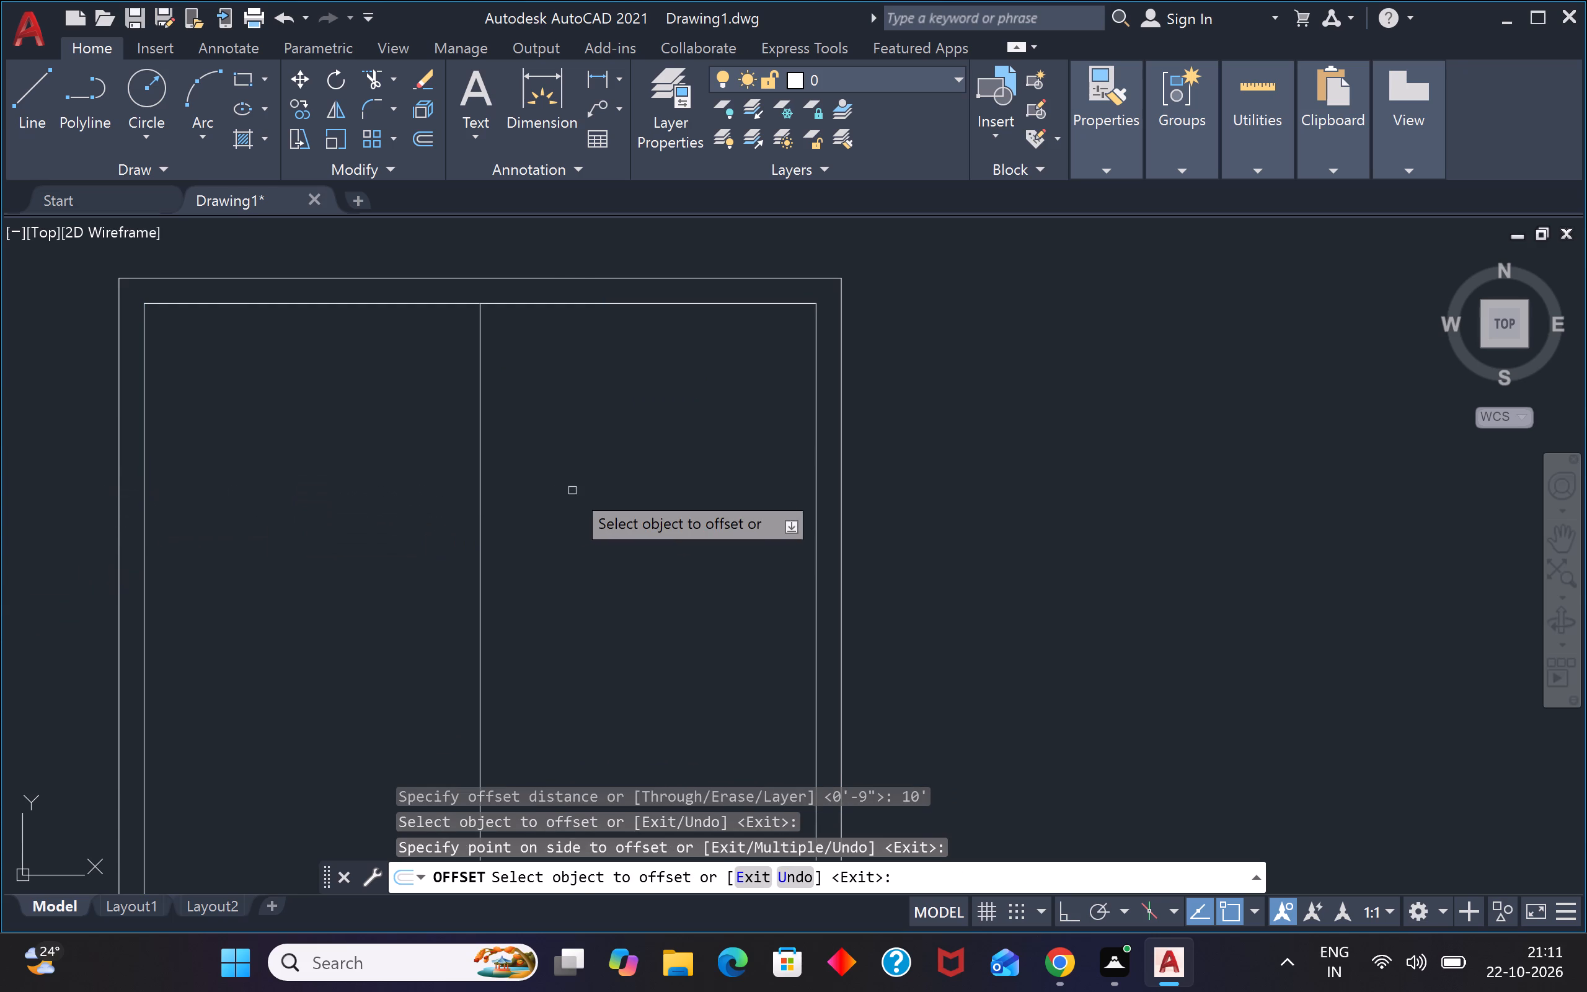
scroll(568, 491, down, 4)
scroll(525, 600, up, 3)
scroll(510, 583, down, 4)
scroll(496, 595, up, 2)
scroll(496, 598, down, 2)
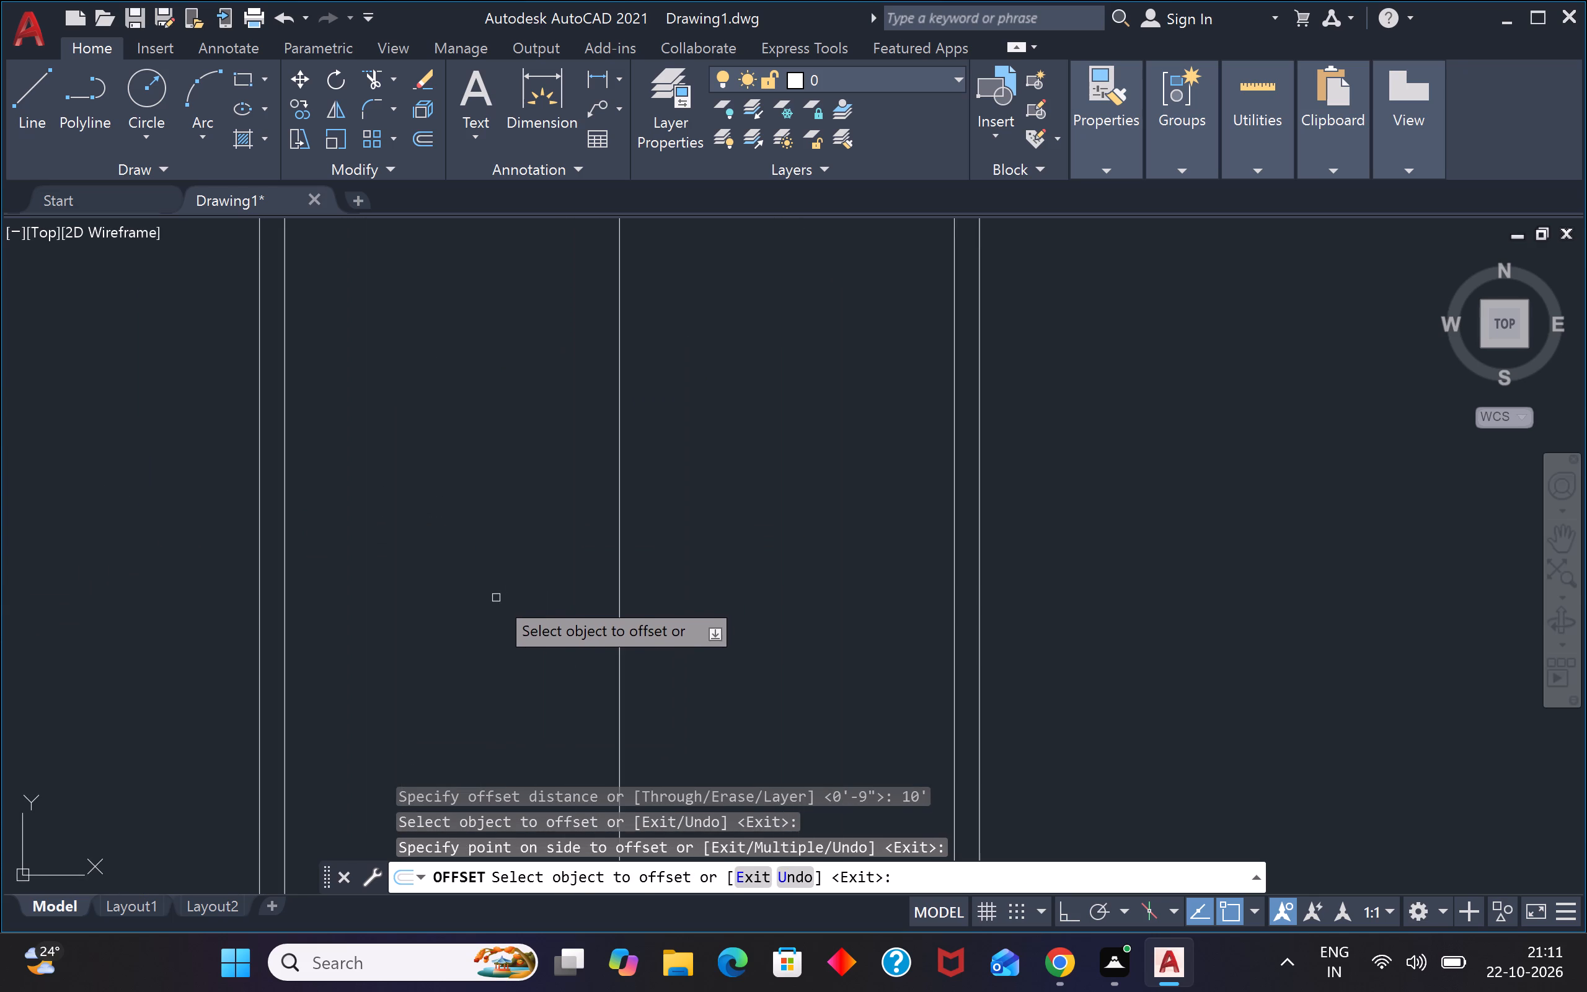
scroll(496, 598, down, 1)
scroll(483, 605, up, 1)
key(Escape)
key(Escape)
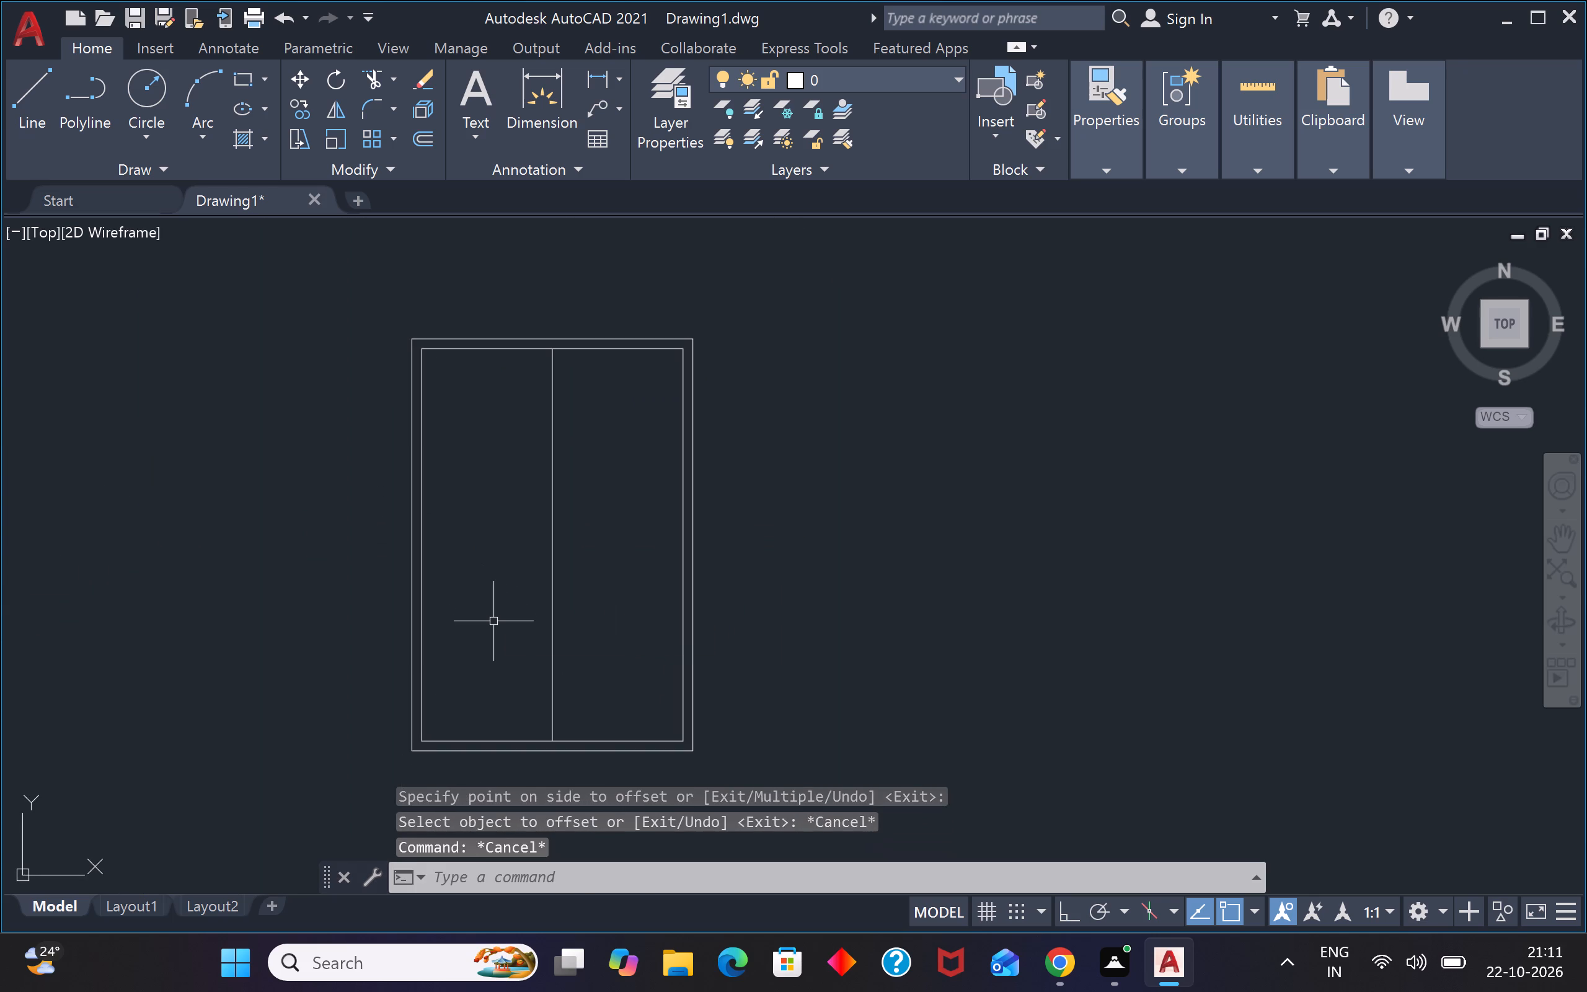
key(Escape)
key(F5)
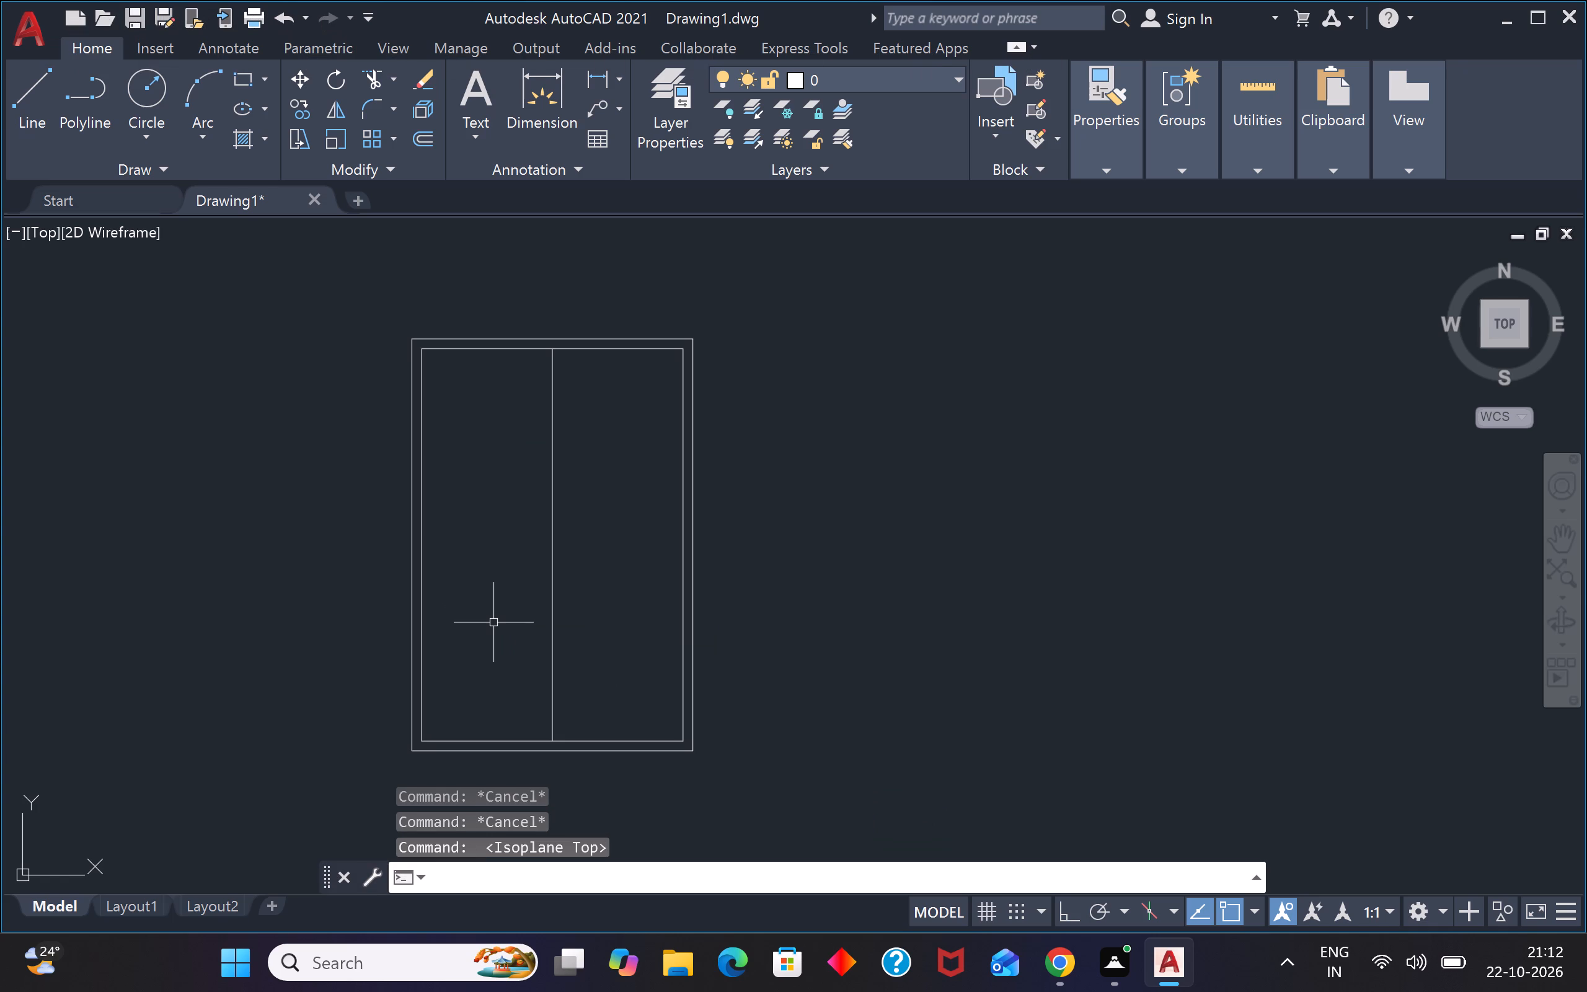
key(Escape)
key(Escape)
Offset the central vertical partition line 2" to both its left and right sides.
text(o)
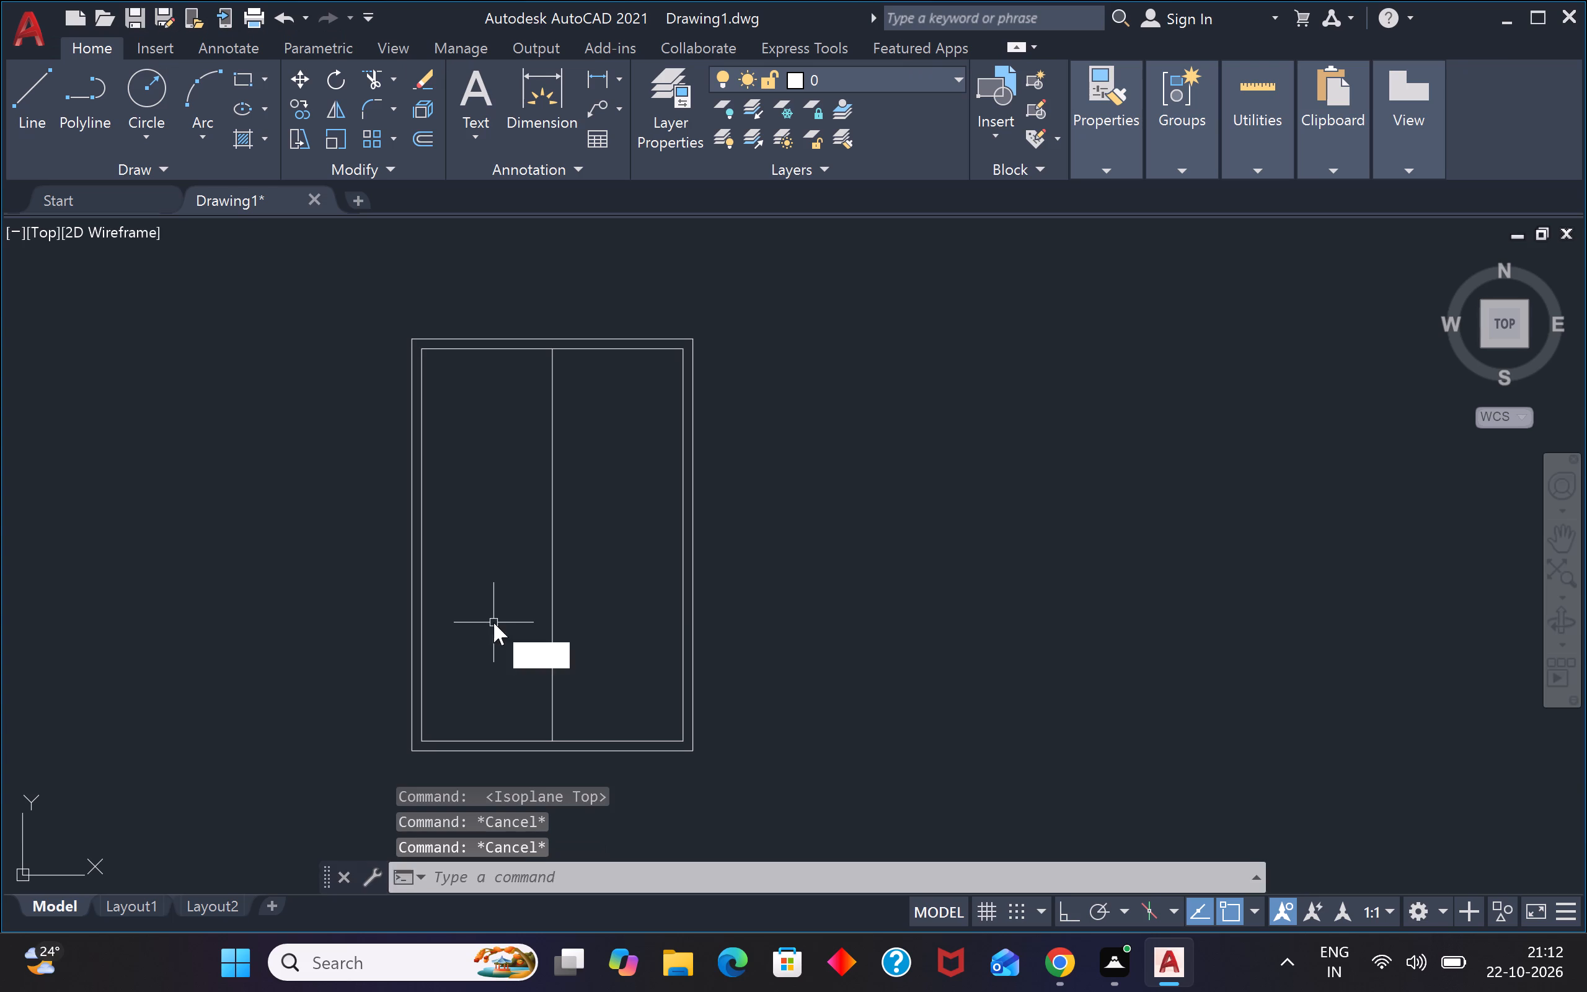
key(space)
text(2")
key(Return)
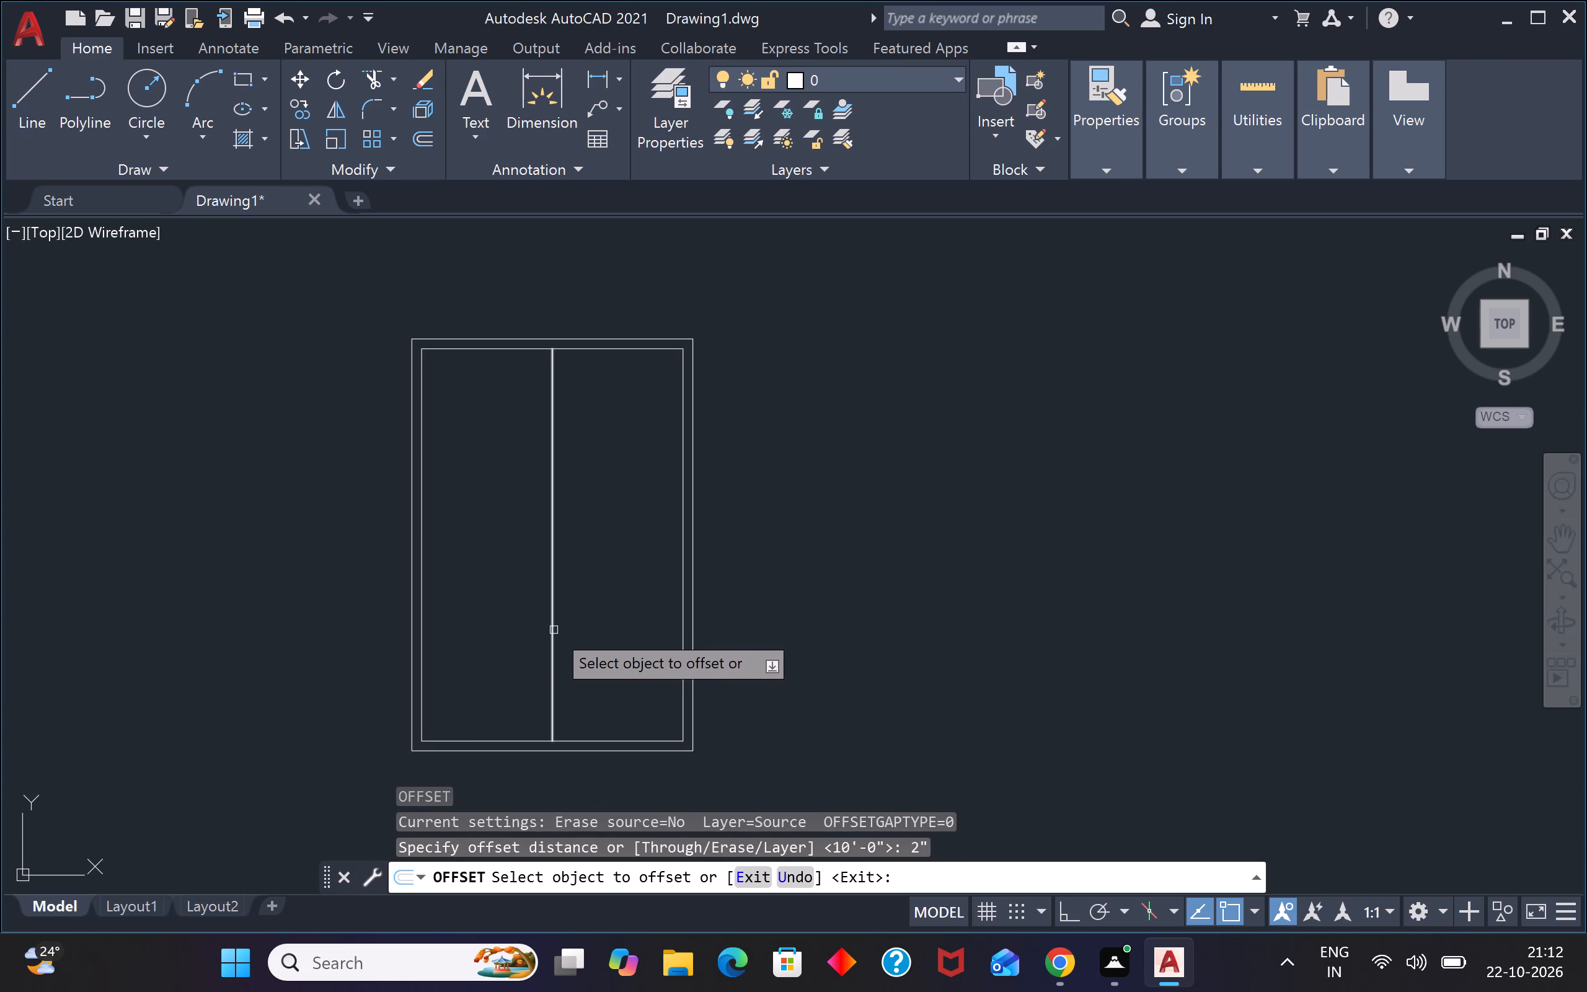
click(553, 630)
click(492, 629)
scroll(546, 639, up, 3)
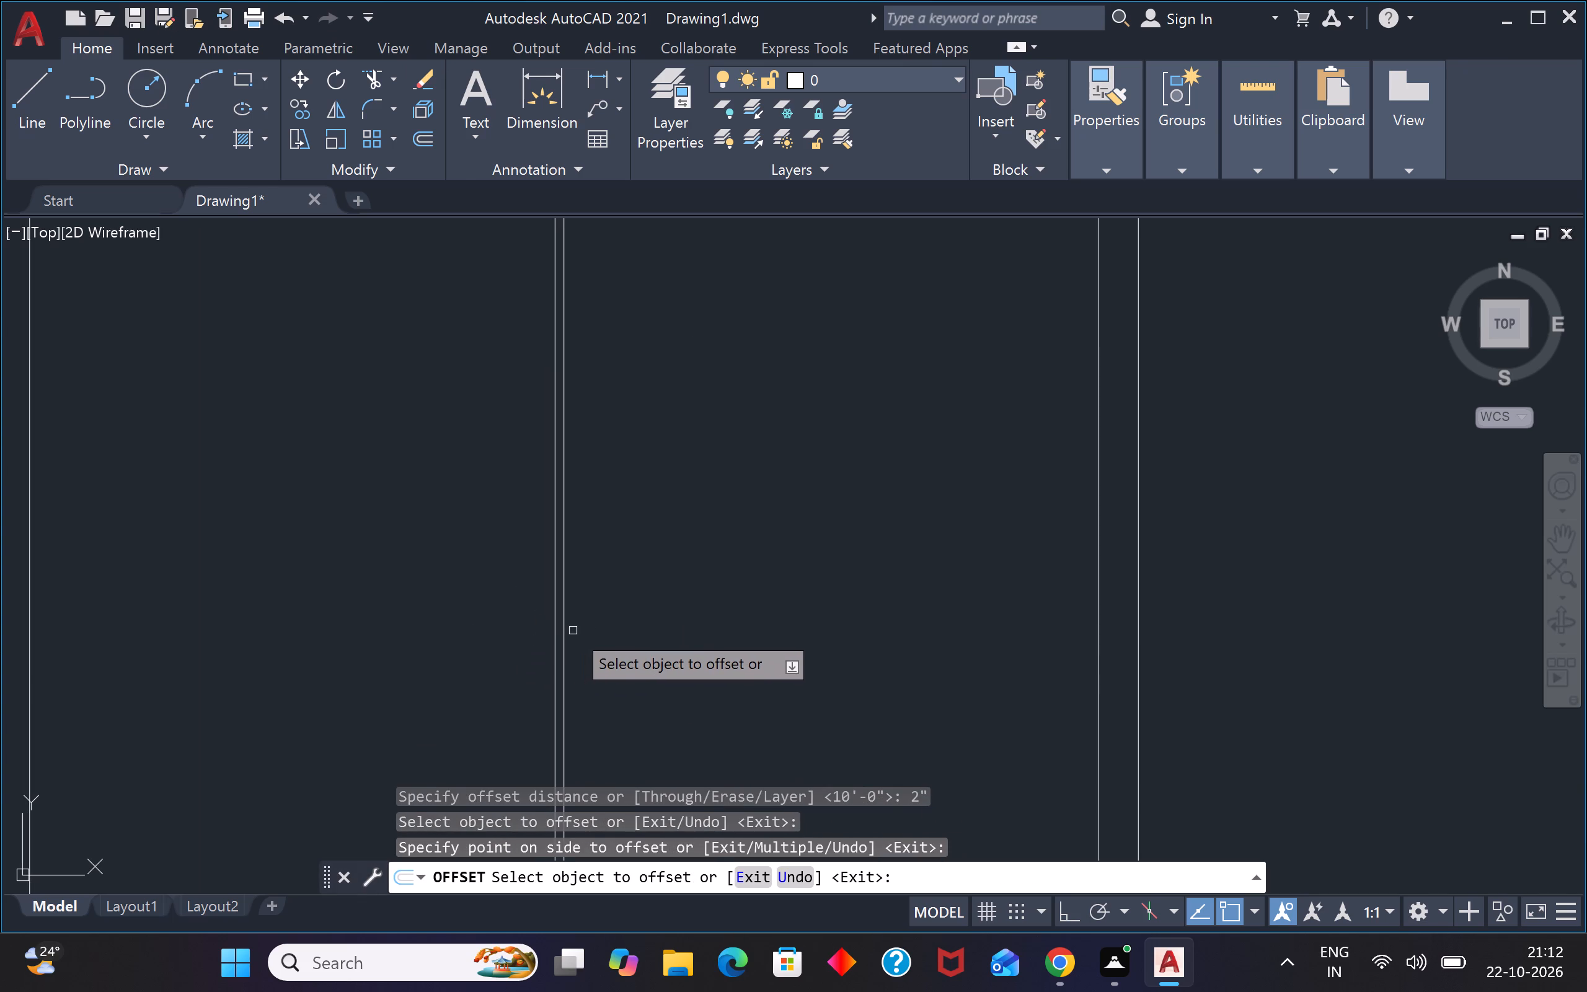
click(565, 632)
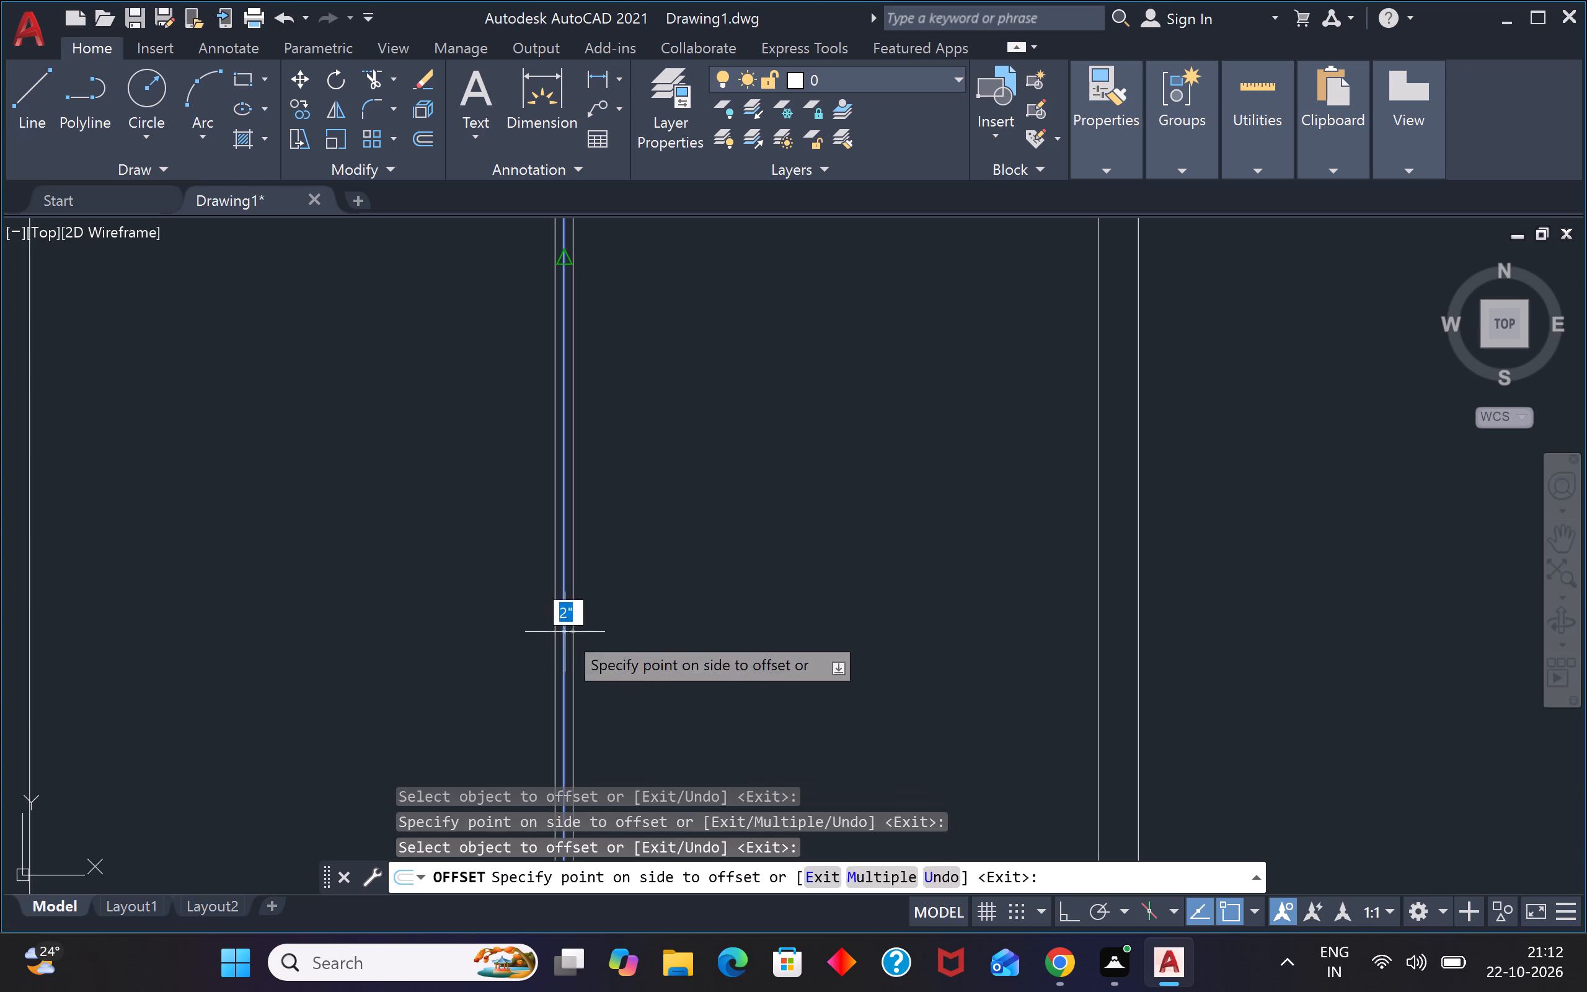
click(678, 658)
key(Escape)
key(Escape)
Delete the original middle line between the two partition wall lines.
scroll(572, 613, up, 2)
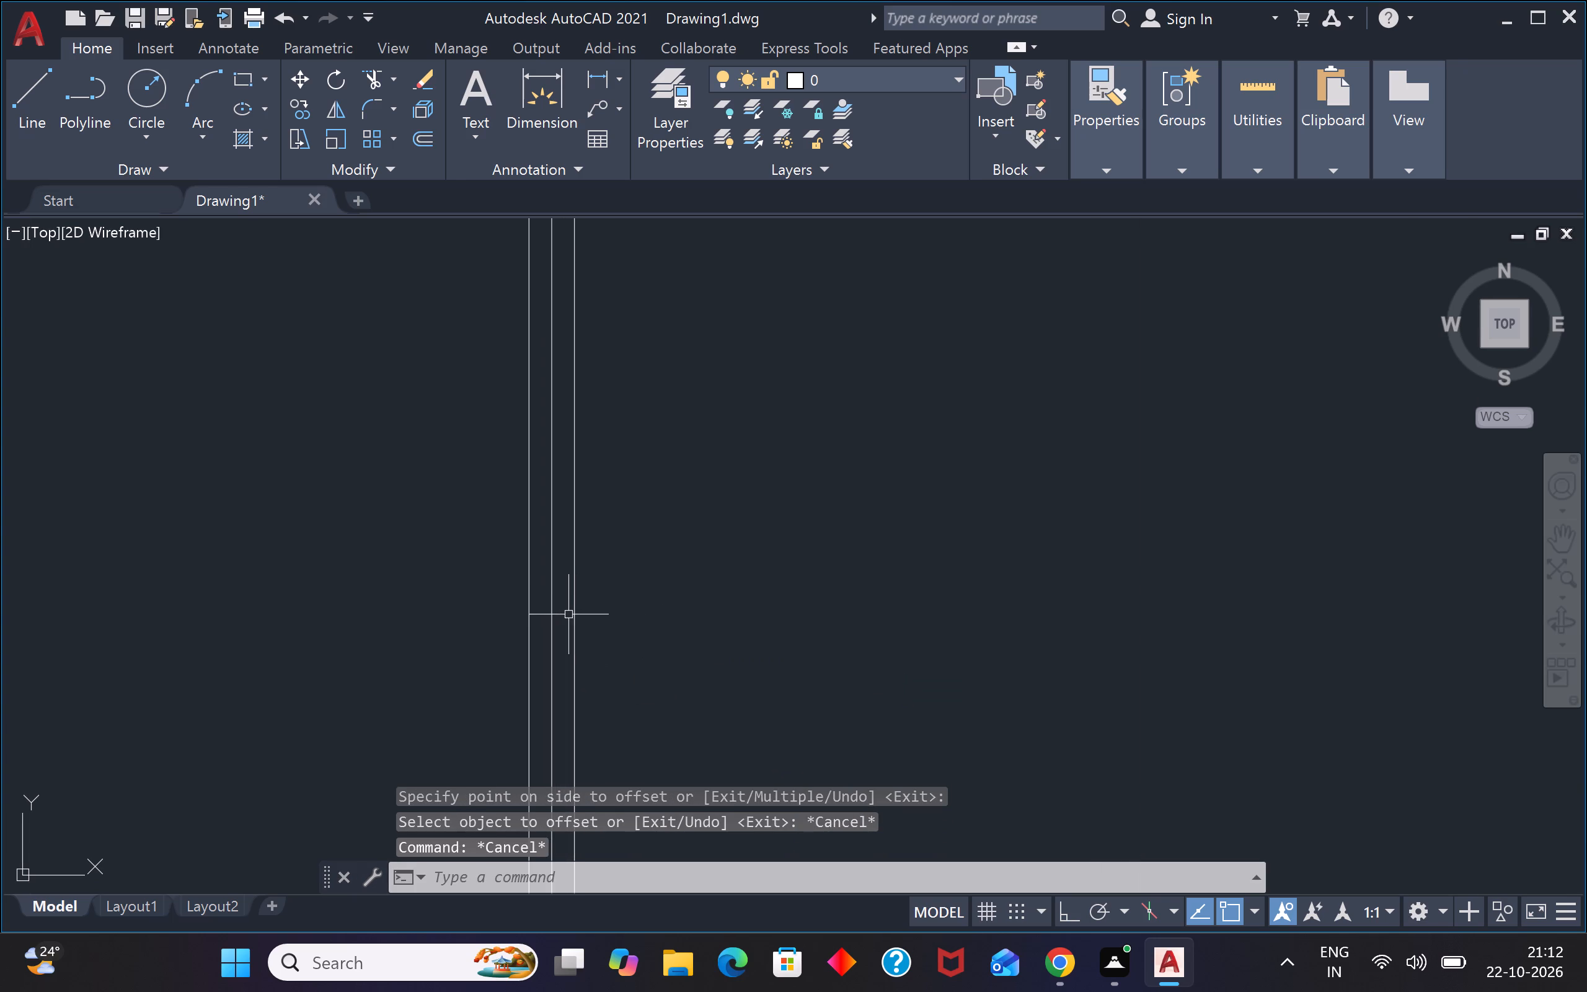
click(566, 617)
click(548, 660)
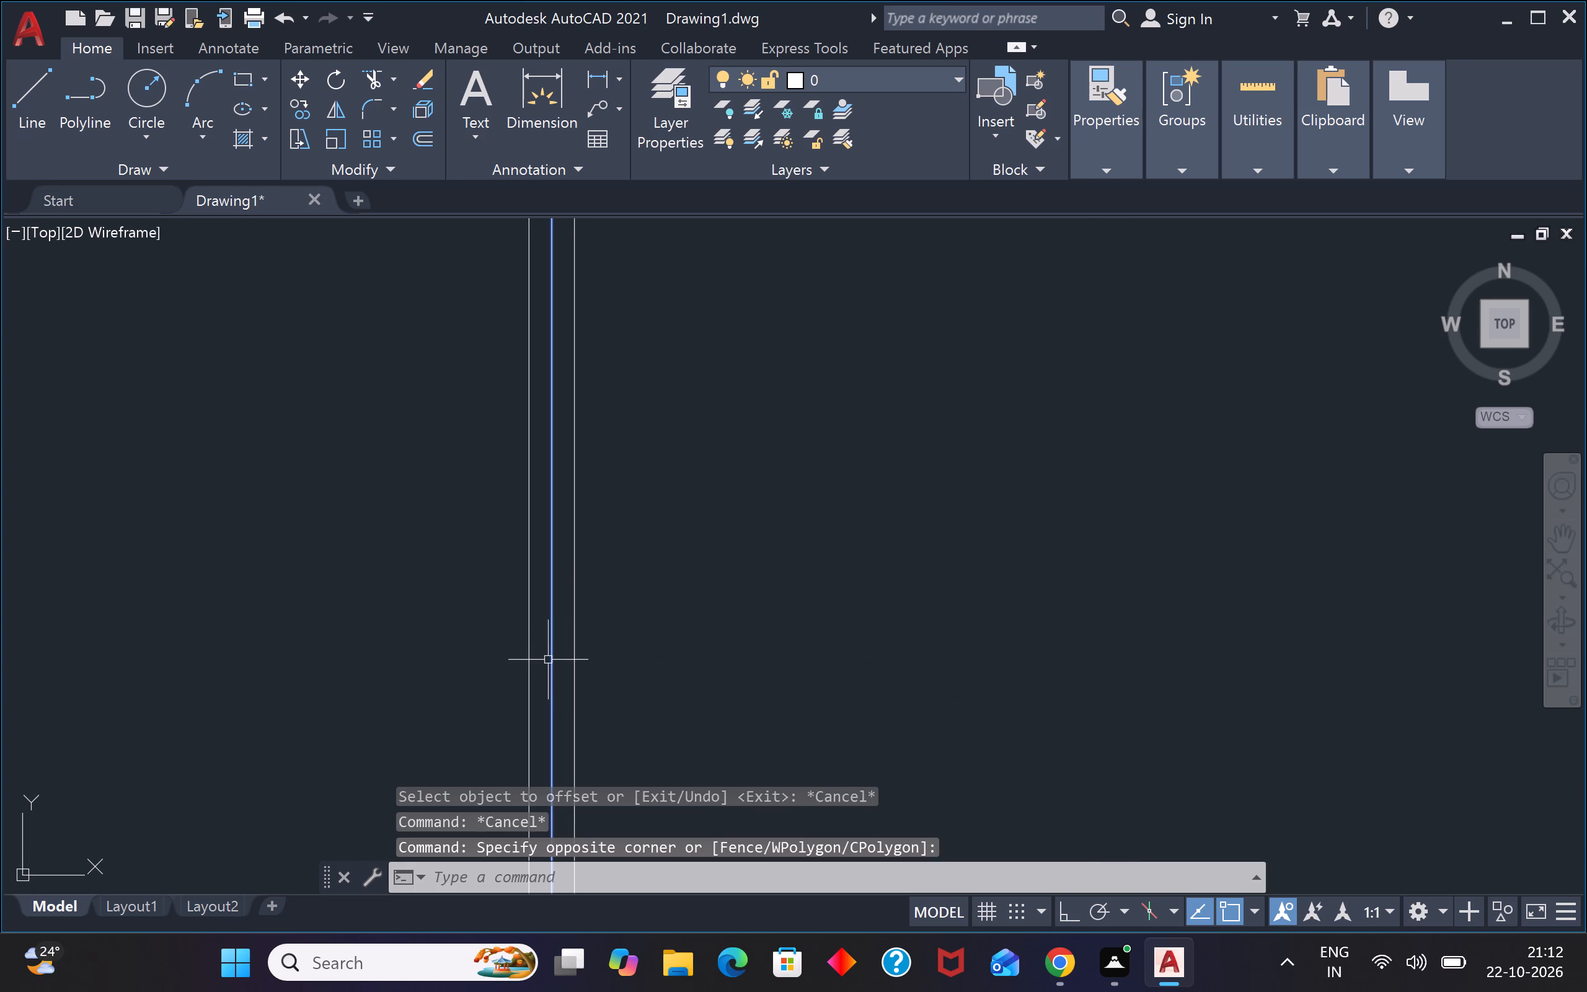
key(Delete)
Trim the top inner wall line between the two central partition lines.
scroll(620, 582, down, 5)
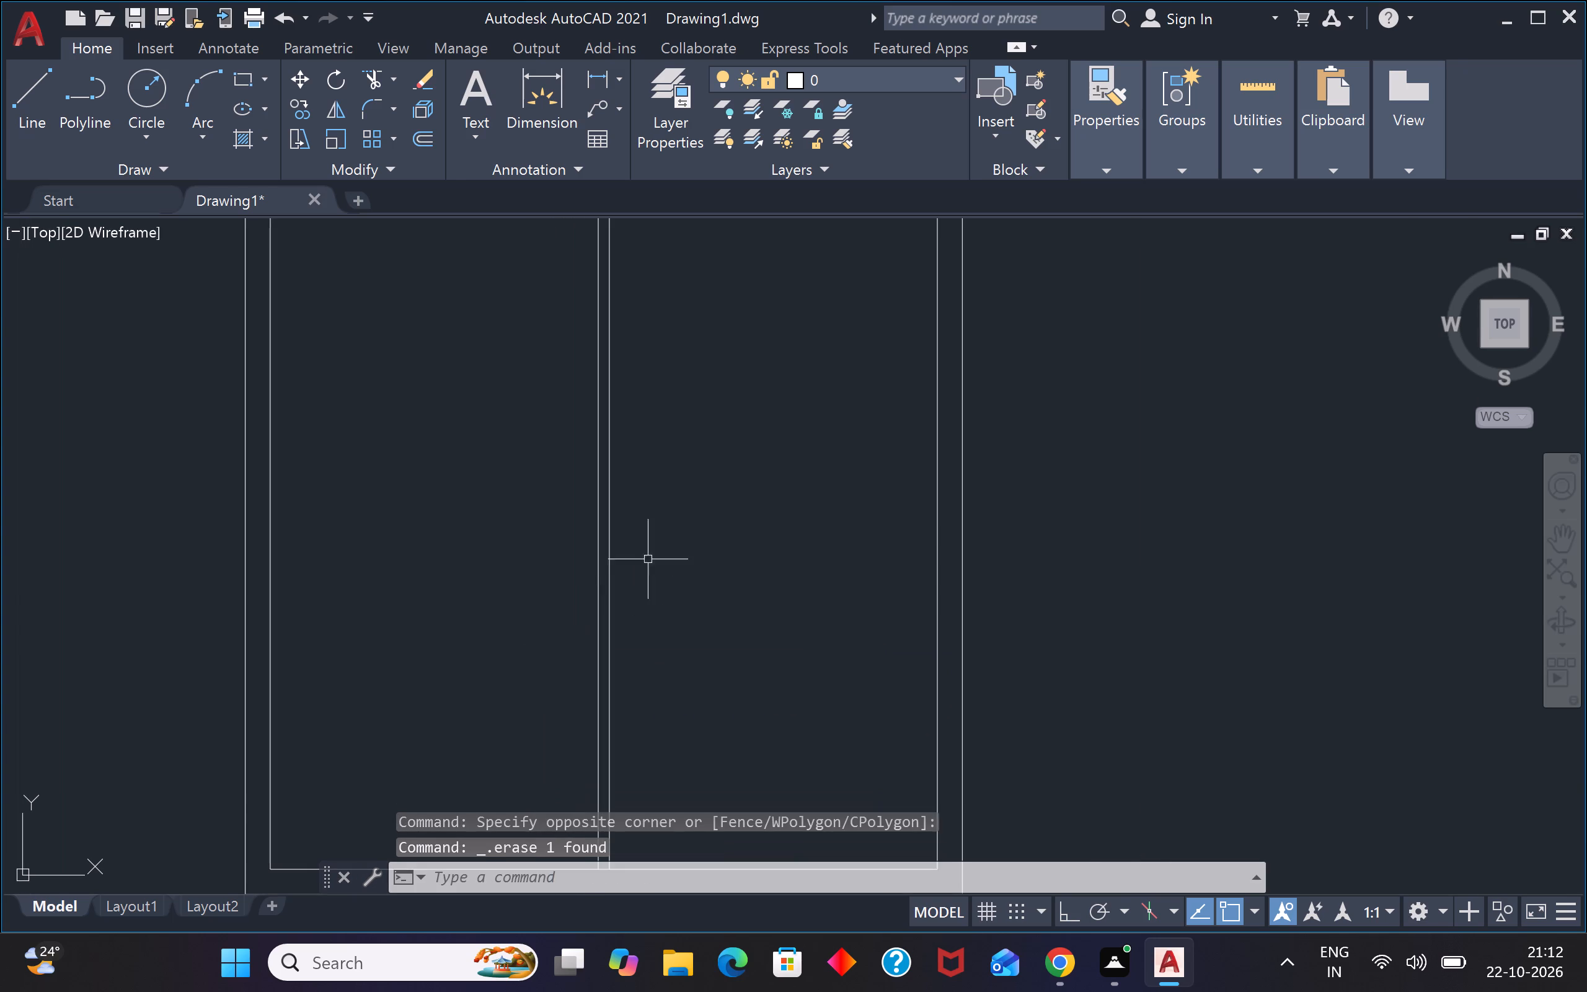
scroll(702, 498, down, 7)
scroll(676, 359, up, 2)
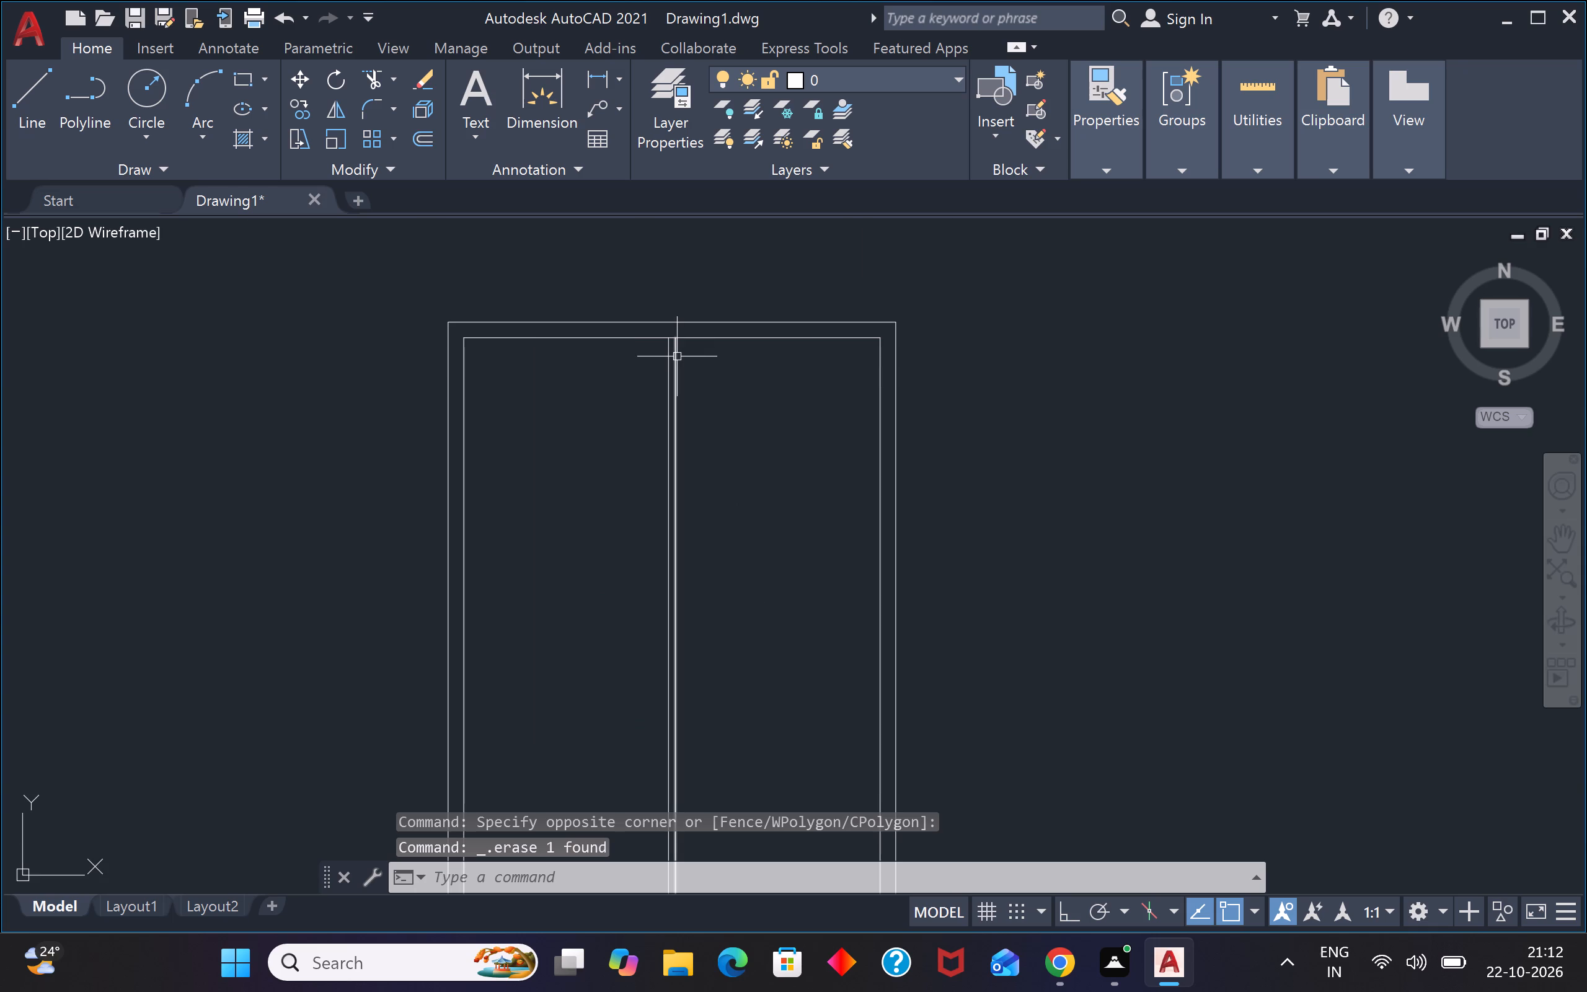
text(tr)
key(space)
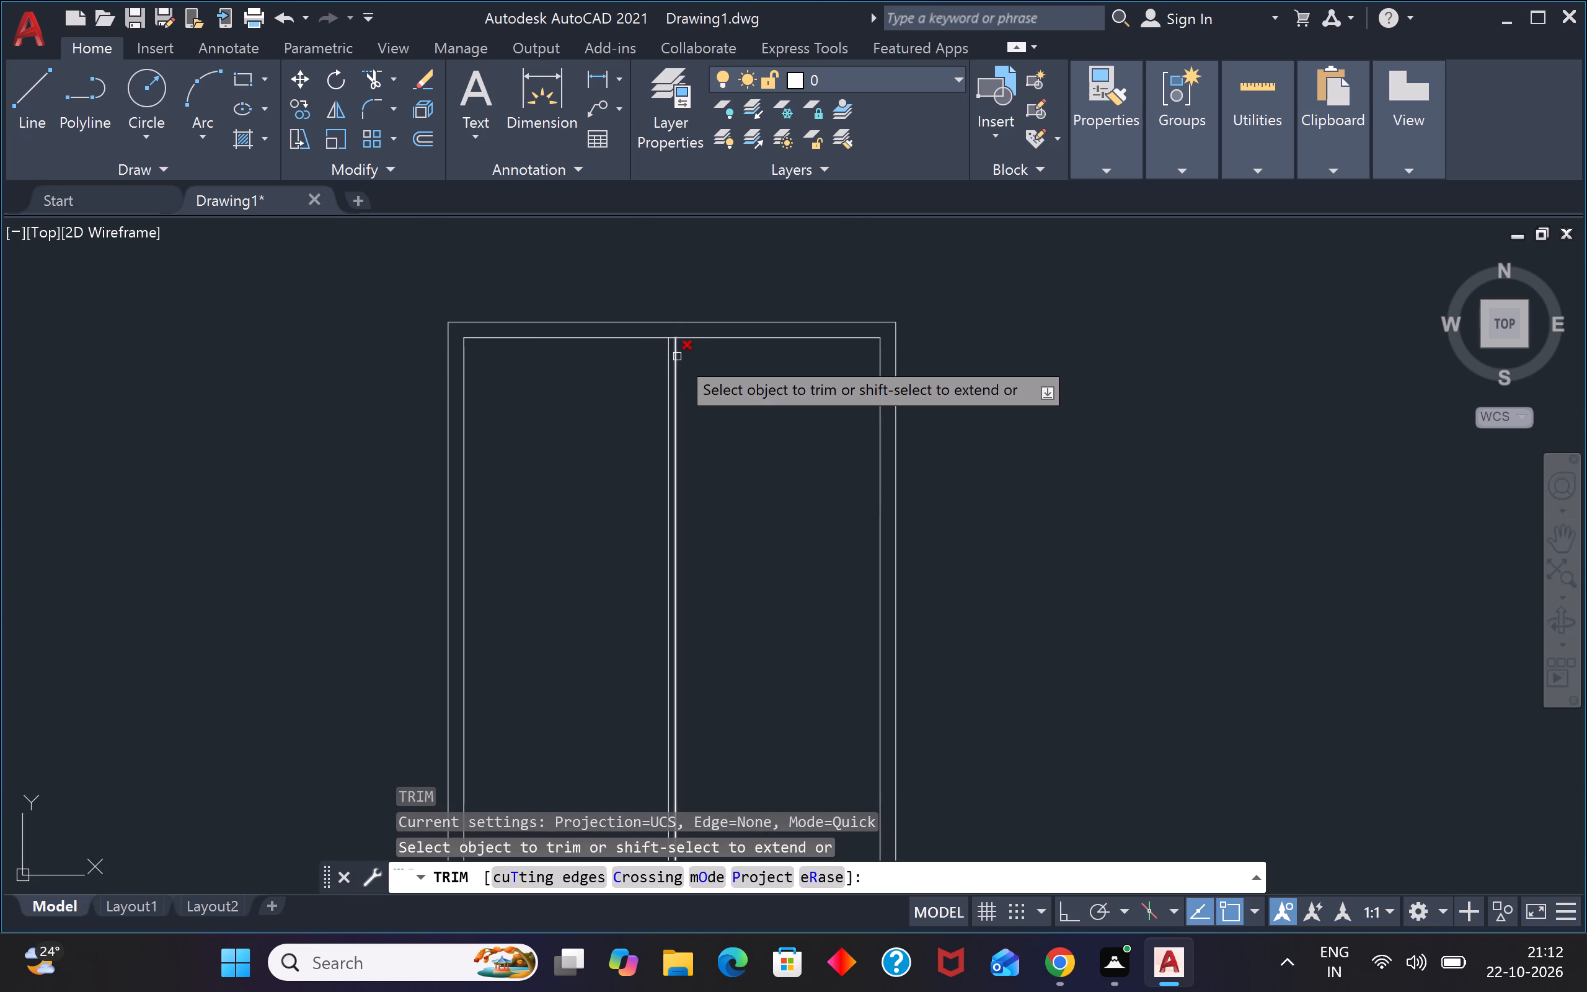
scroll(656, 345, up, 5)
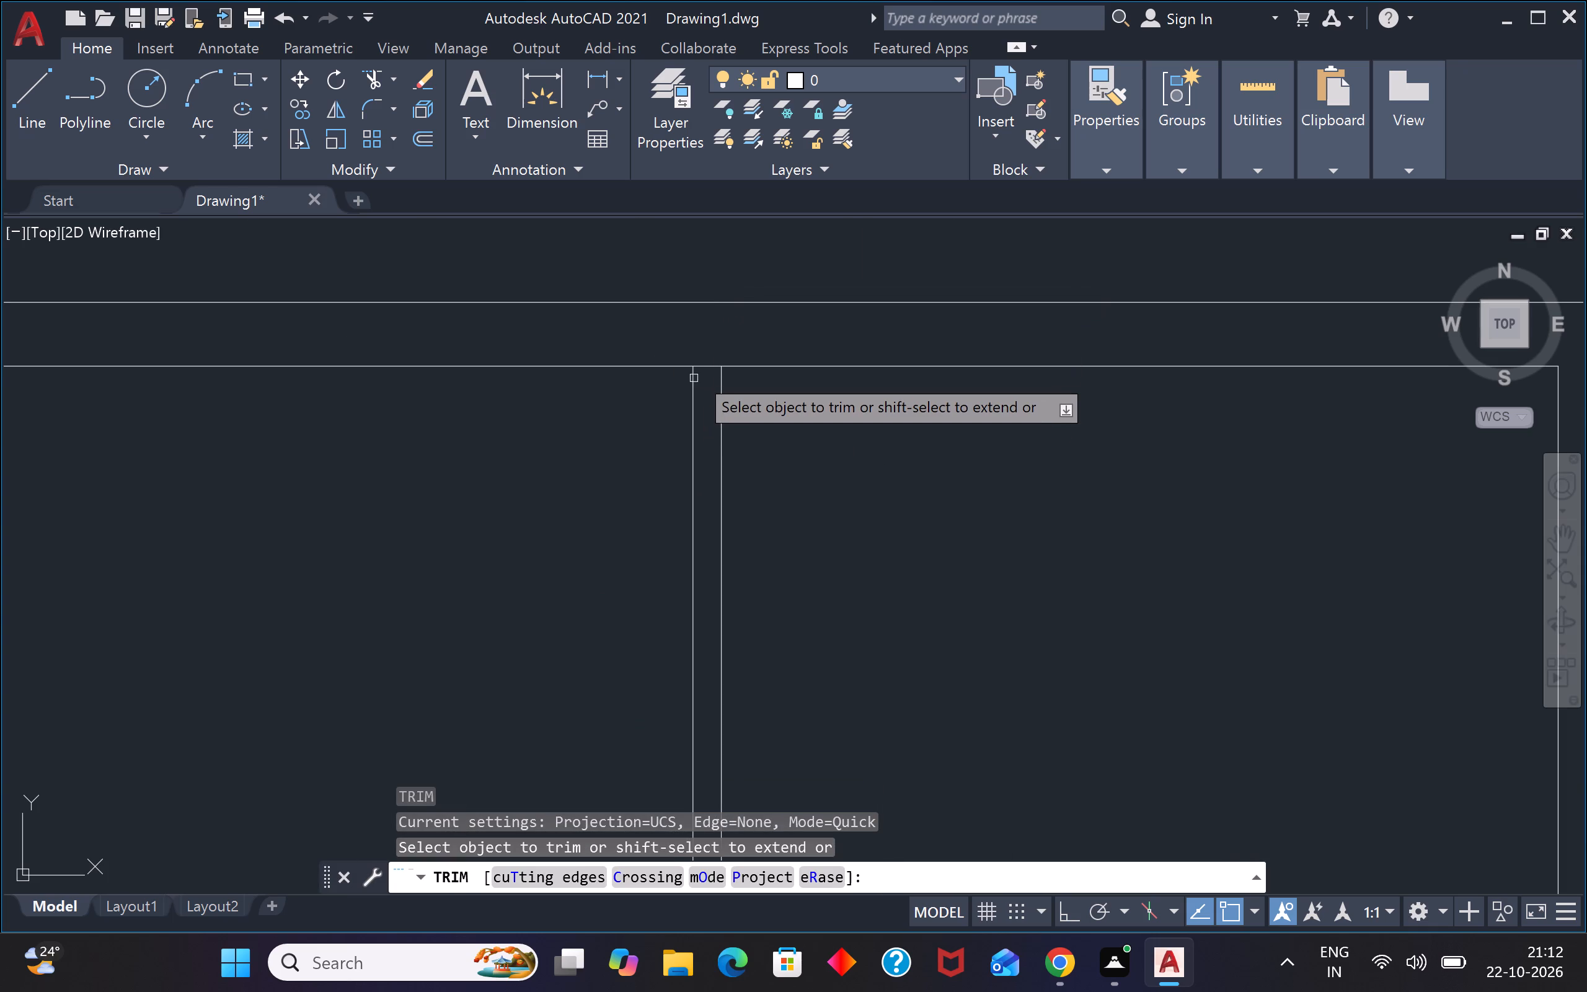
click(708, 379)
click(707, 343)
Trim the bottom inner wall line between the two central partition lines.
scroll(707, 343, down, 5)
scroll(659, 560, down, 3)
scroll(723, 537, down, 3)
scroll(705, 649, up, 3)
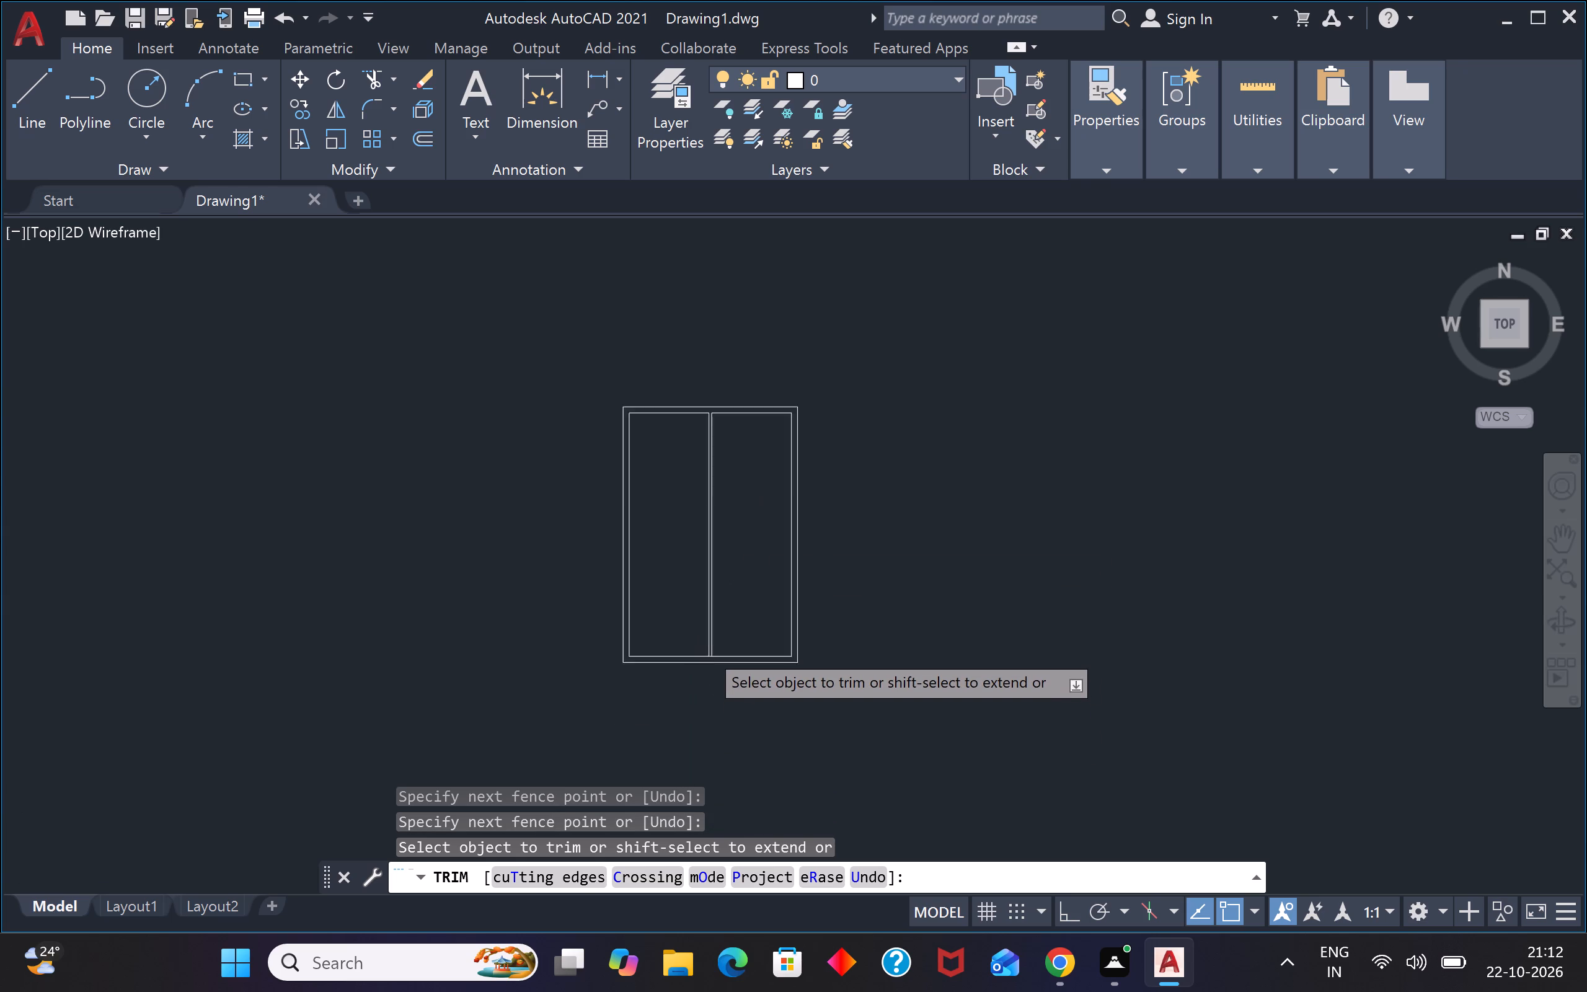
scroll(705, 649, up, 2)
scroll(721, 708, up, 3)
click(751, 689)
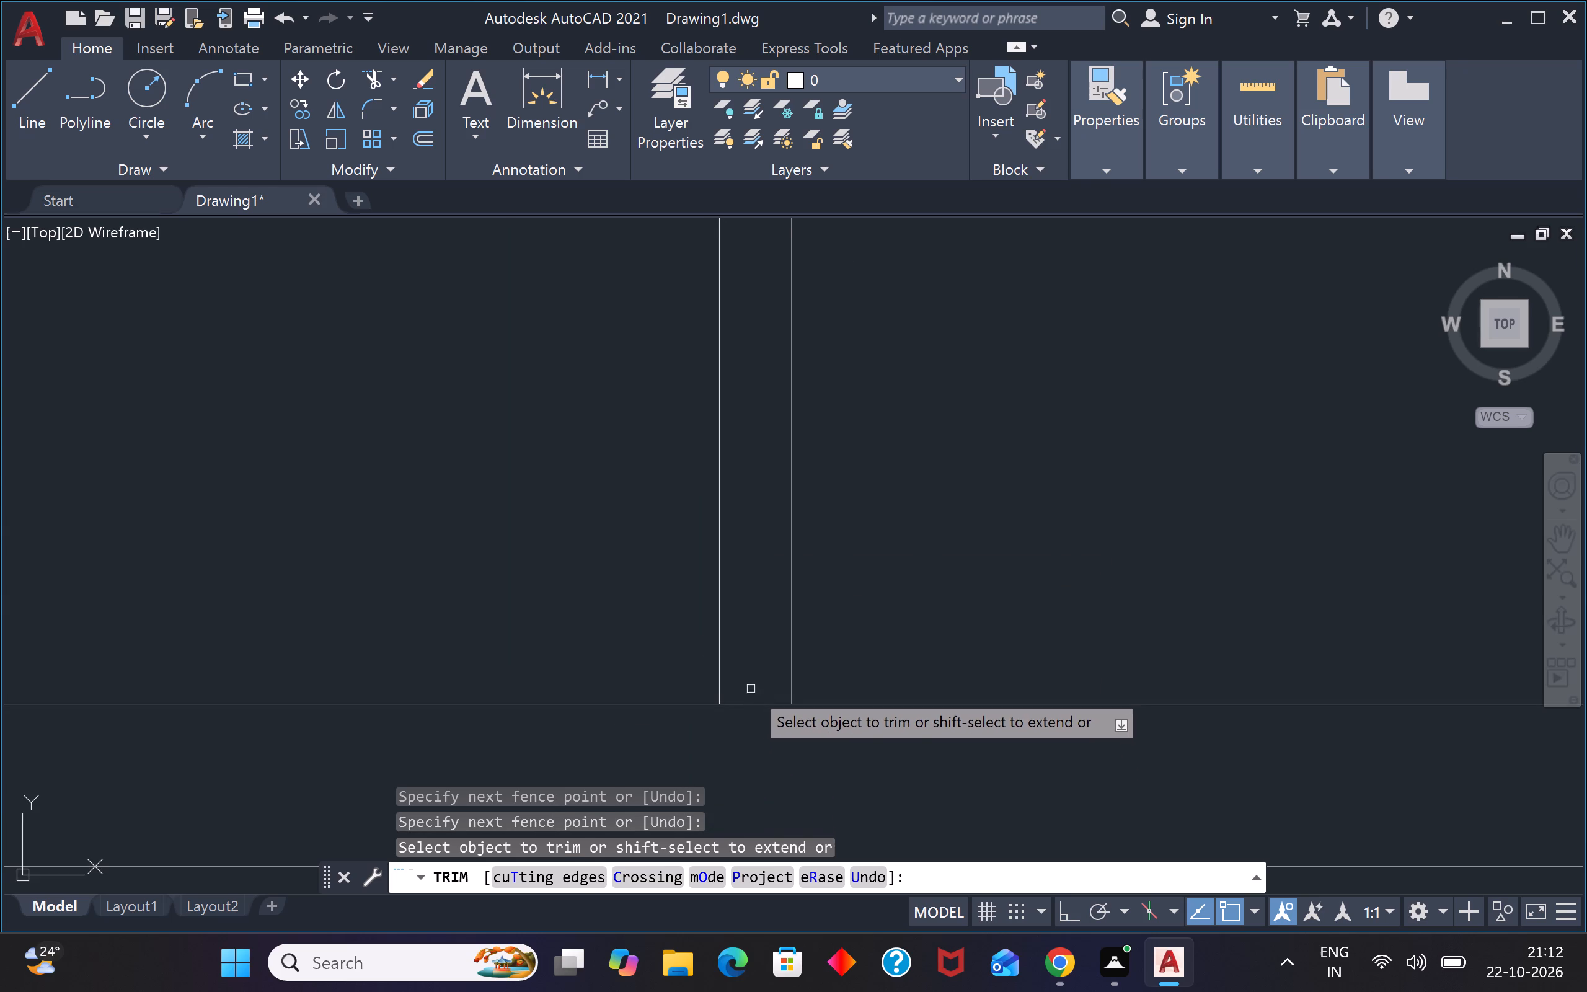
click(749, 722)
scroll(747, 719, down, 5)
scroll(765, 662, down, 3)
scroll(762, 595, down, 3)
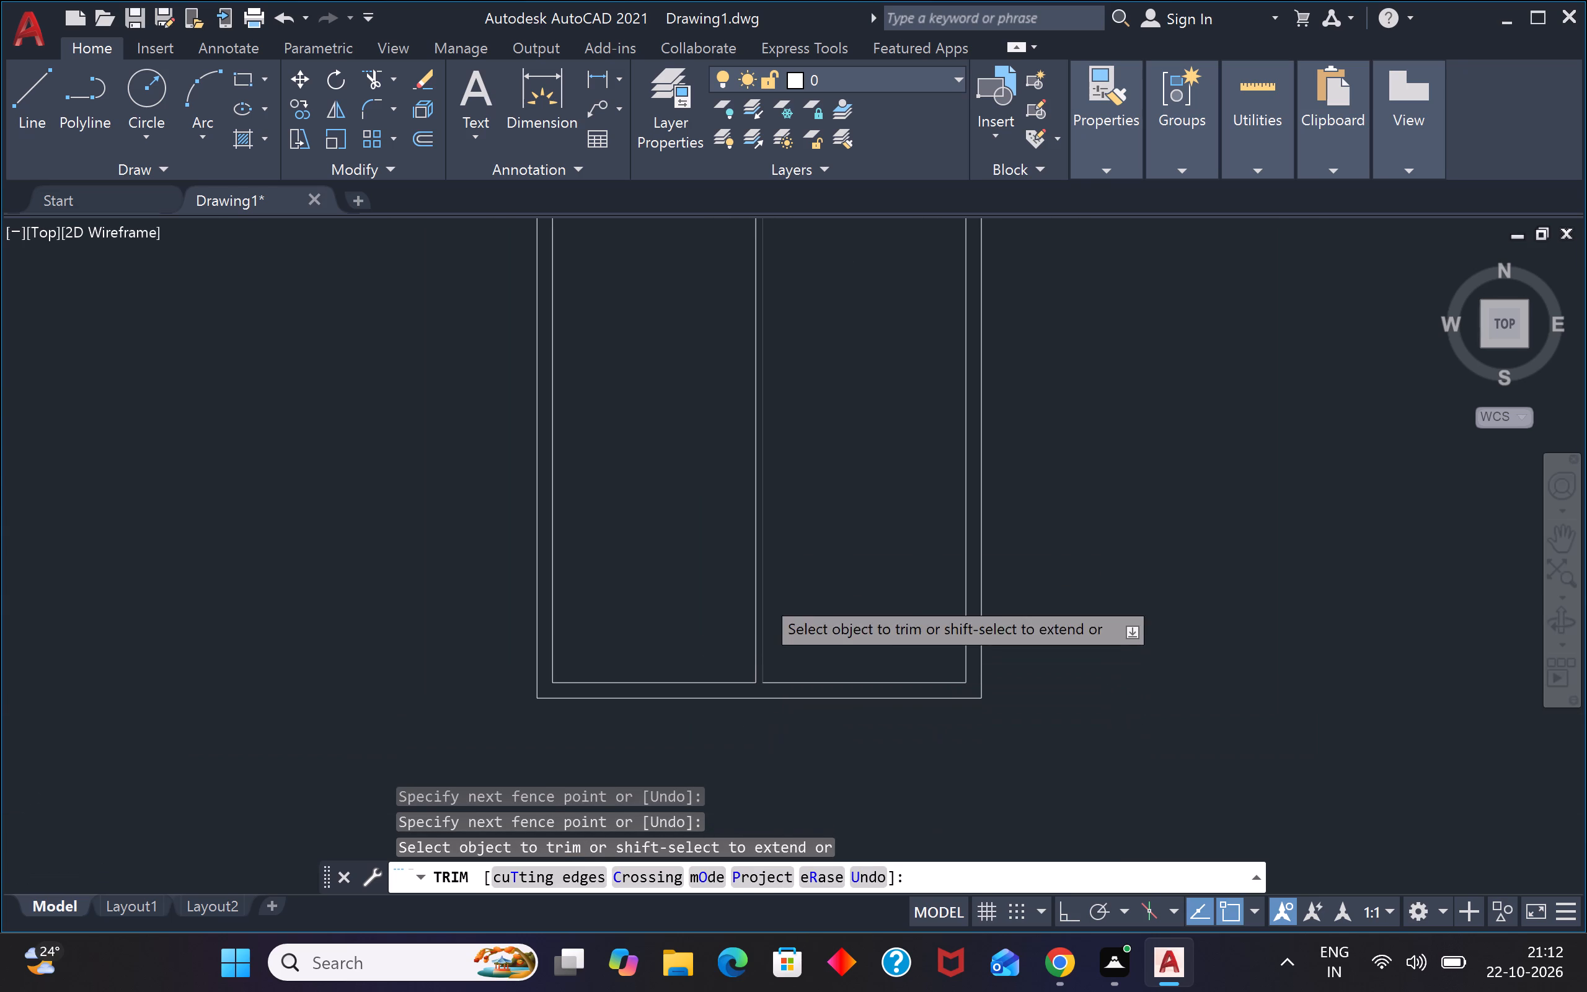
scroll(728, 307, up, 2)
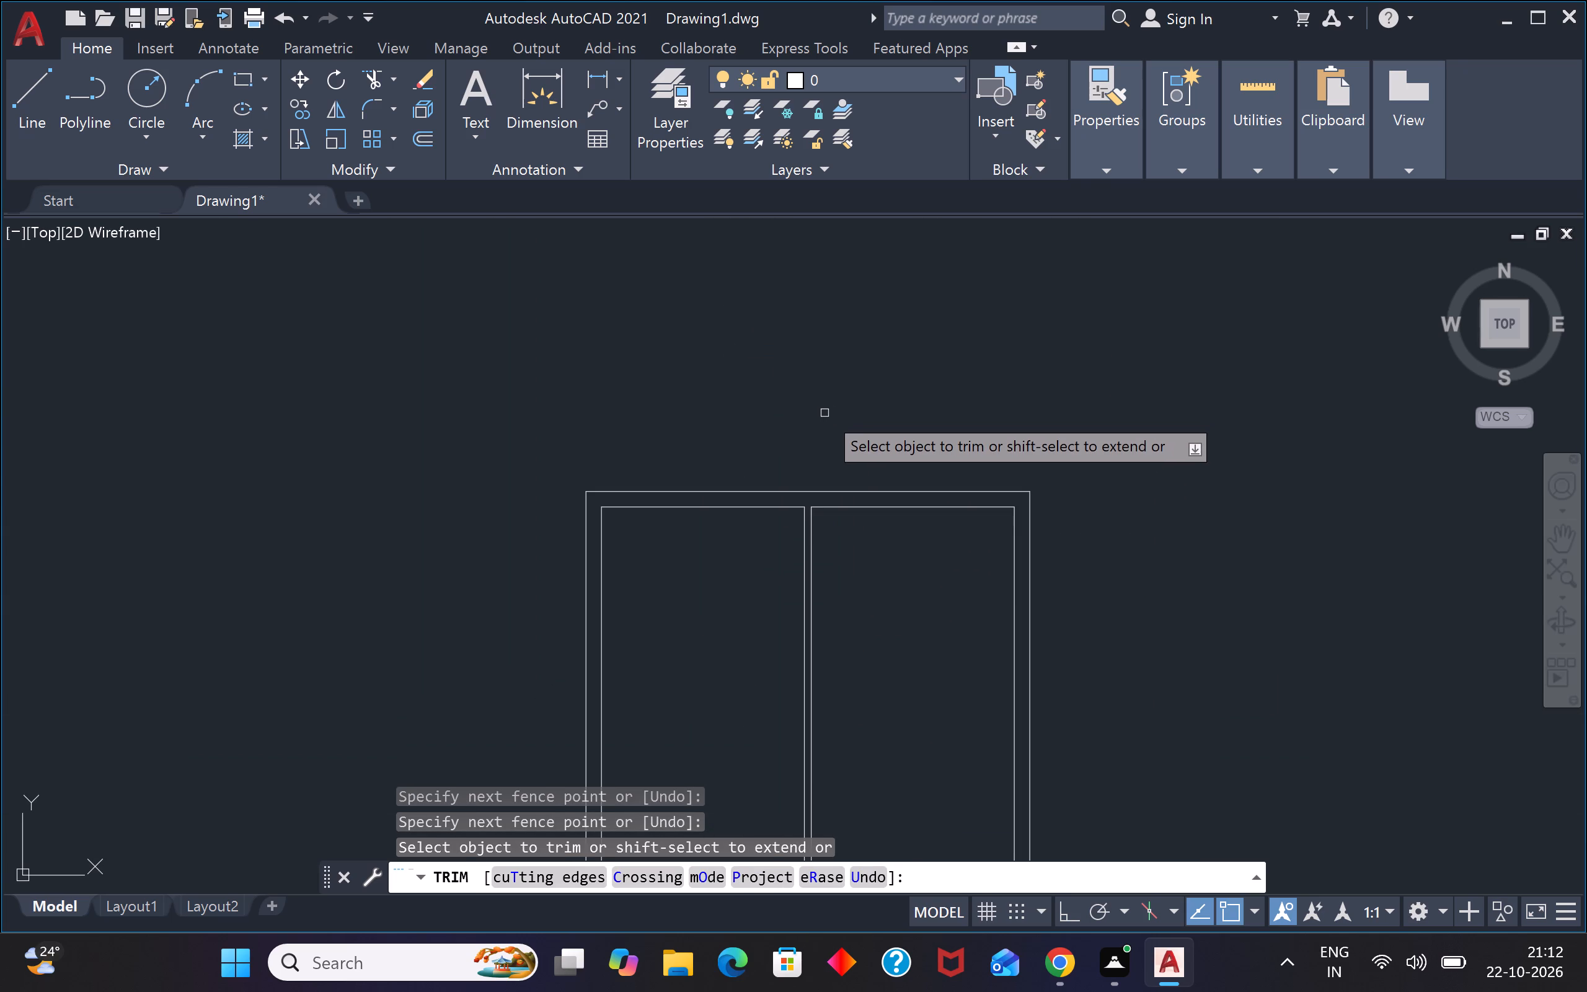
key(Escape)
key(Escape)
key(Escape)
Offset both top inner wall segments, left and right of the central partition, 10' down into the house.
text(o)
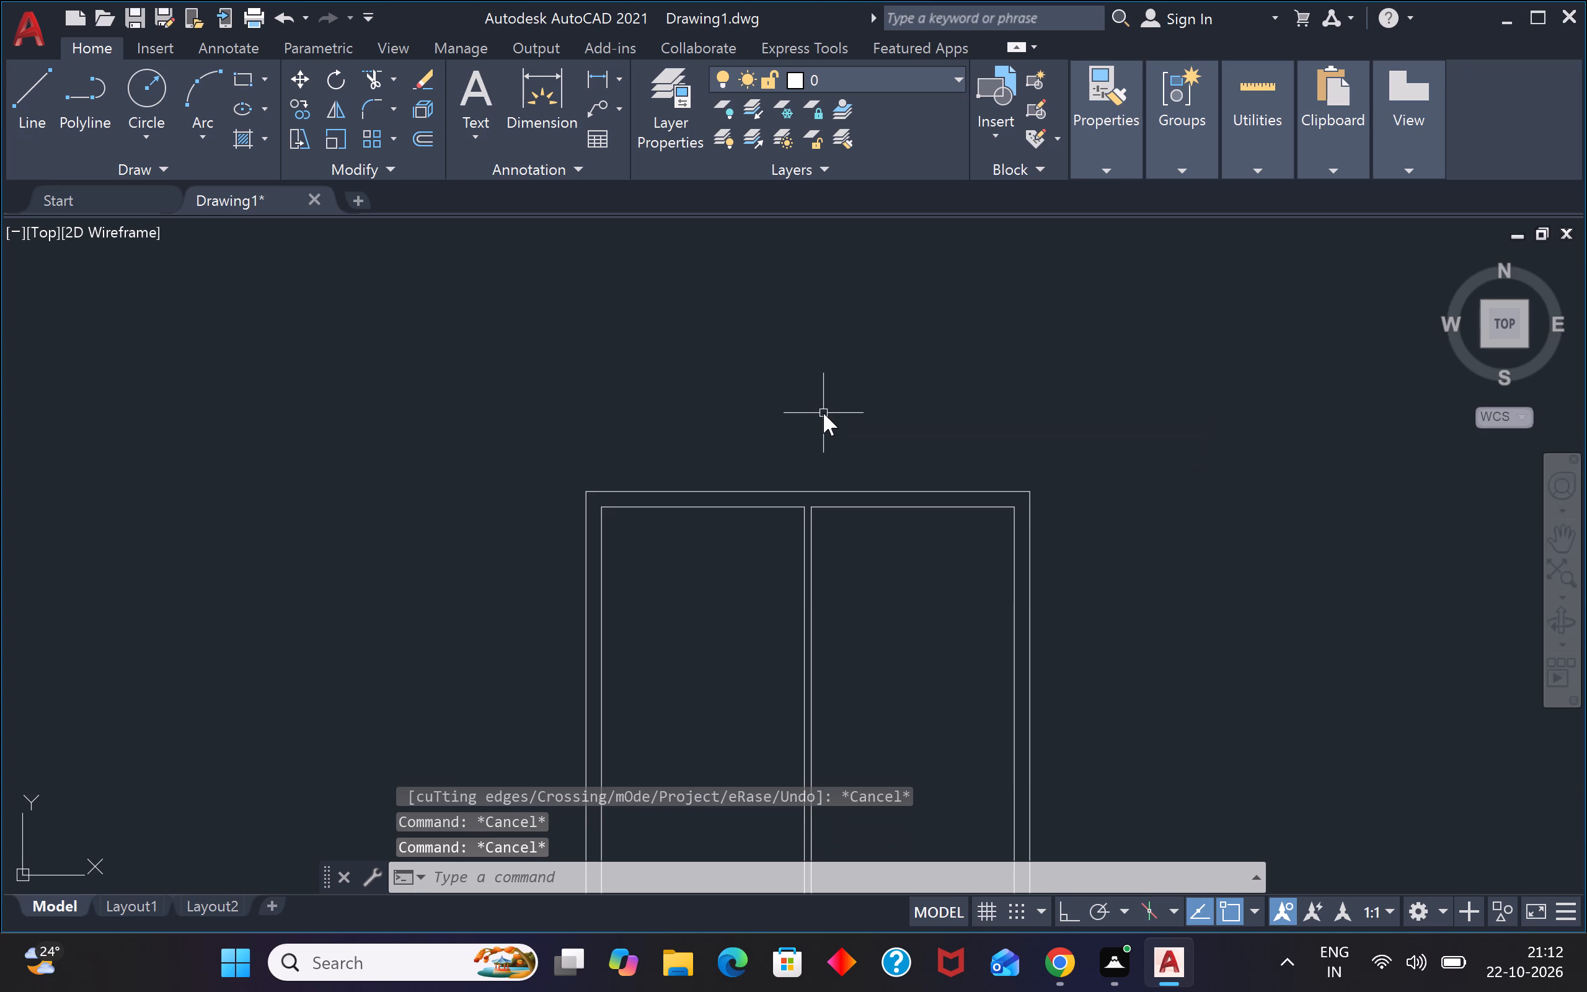
key(space)
text(10')
key(Return)
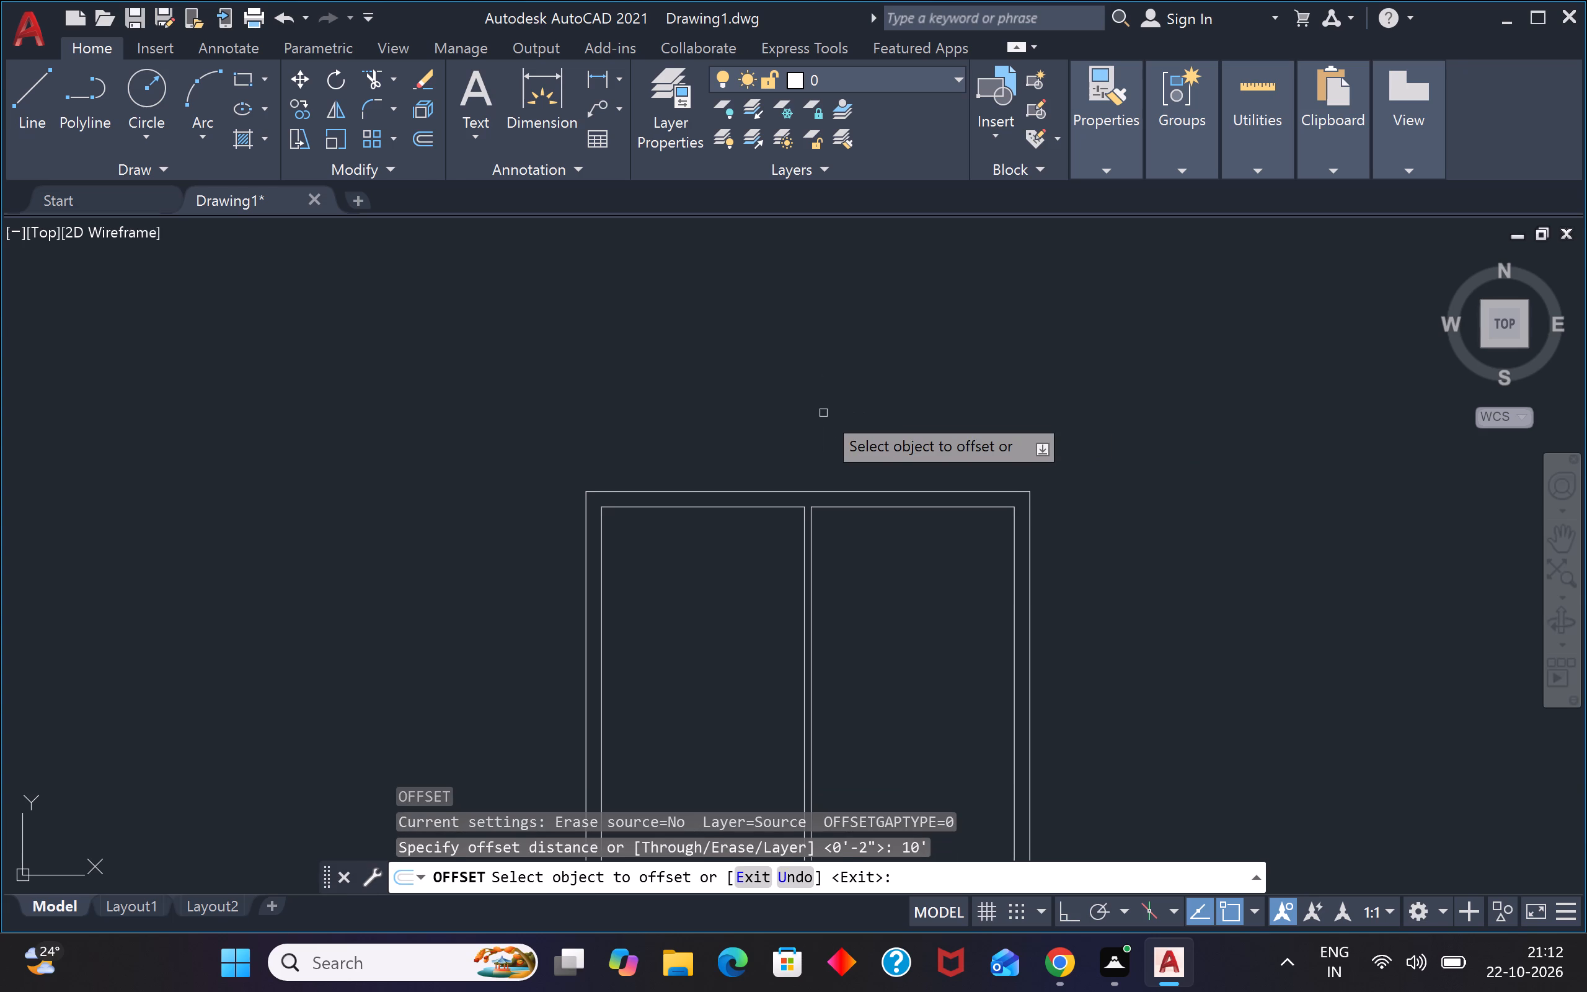
click(767, 504)
click(727, 666)
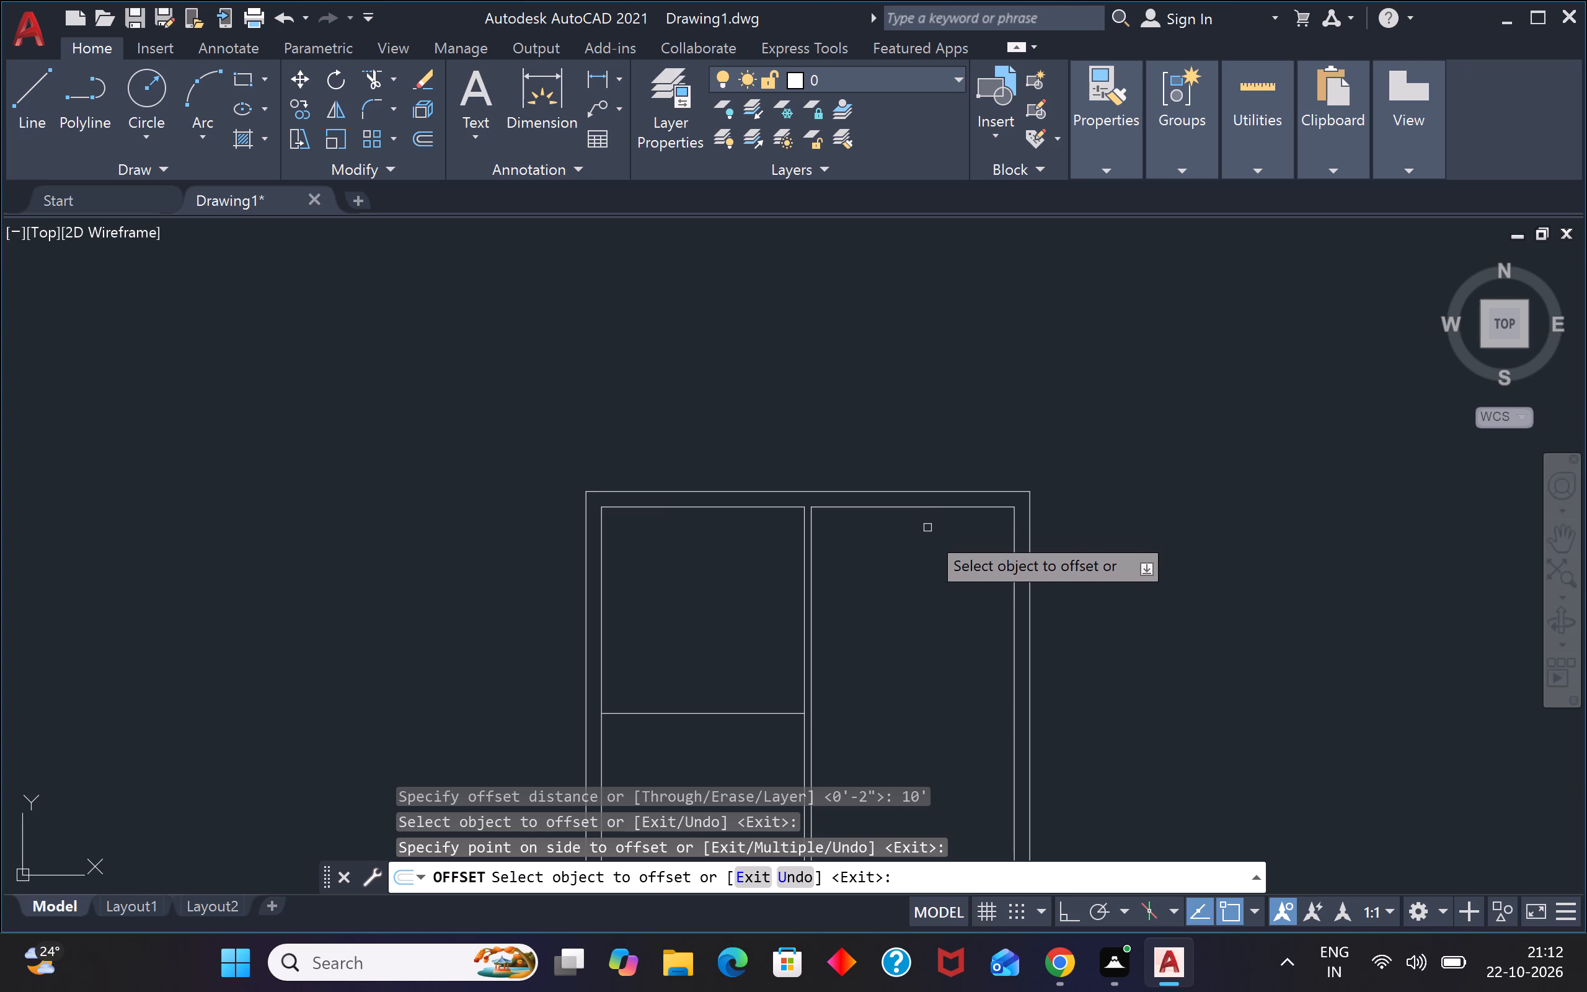
click(968, 509)
click(968, 612)
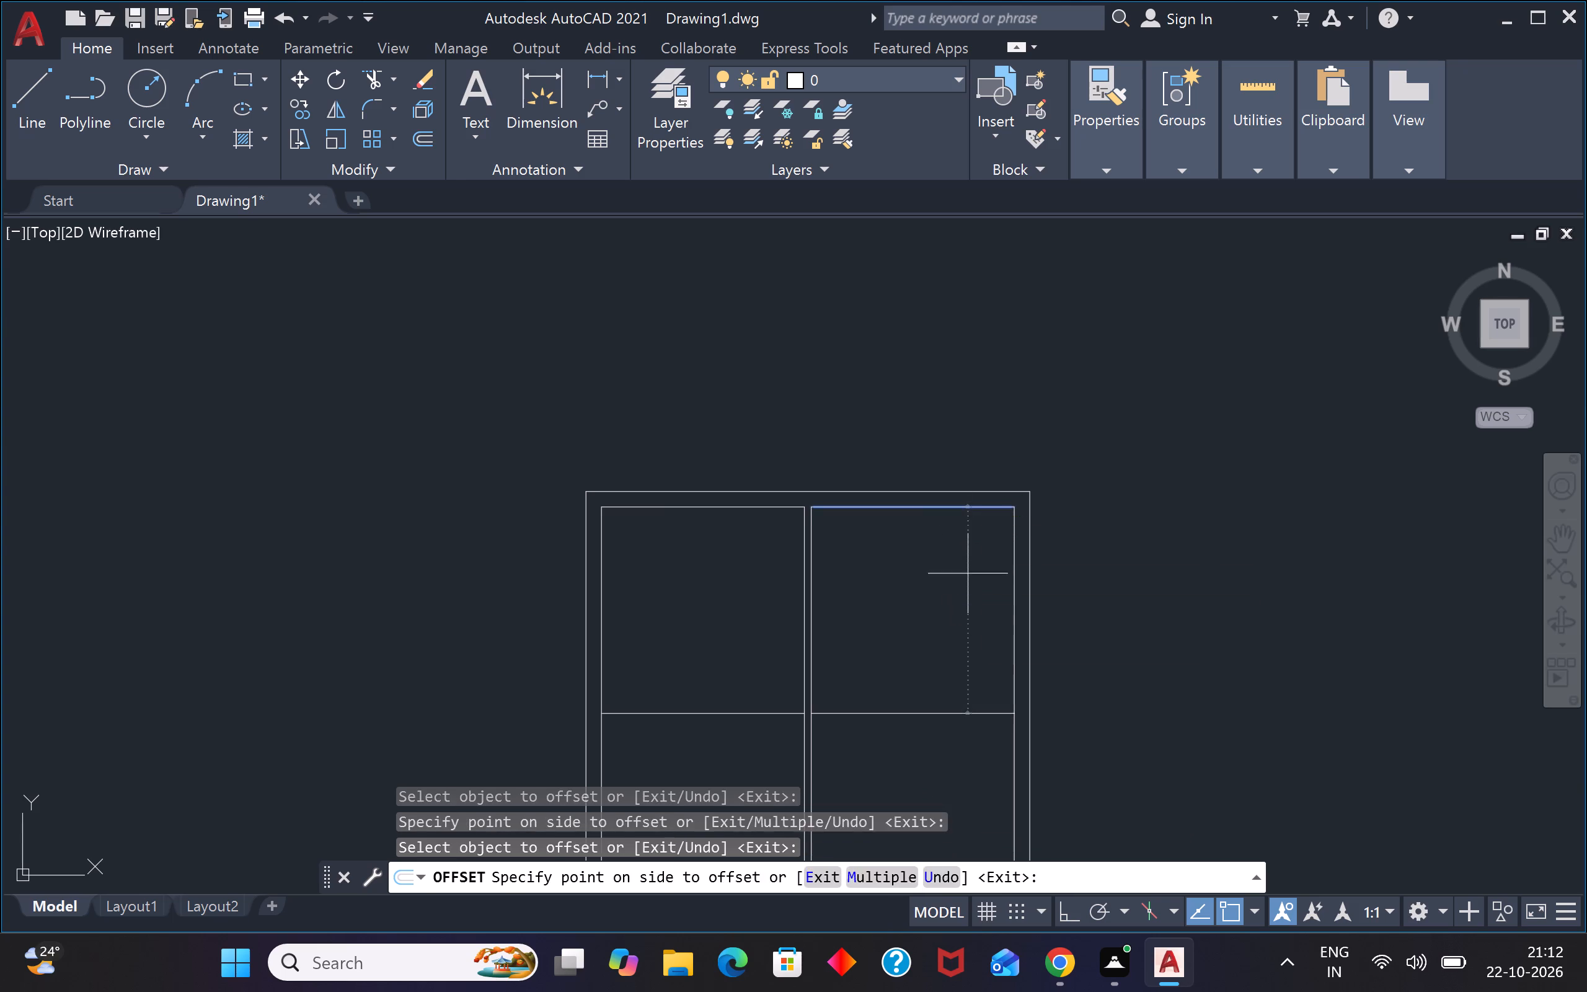
key(Escape)
key(Escape)
Offset the two horizontal room lines 4" downward to give the cross partition its thickness on both sides.
text(o)
key(space)
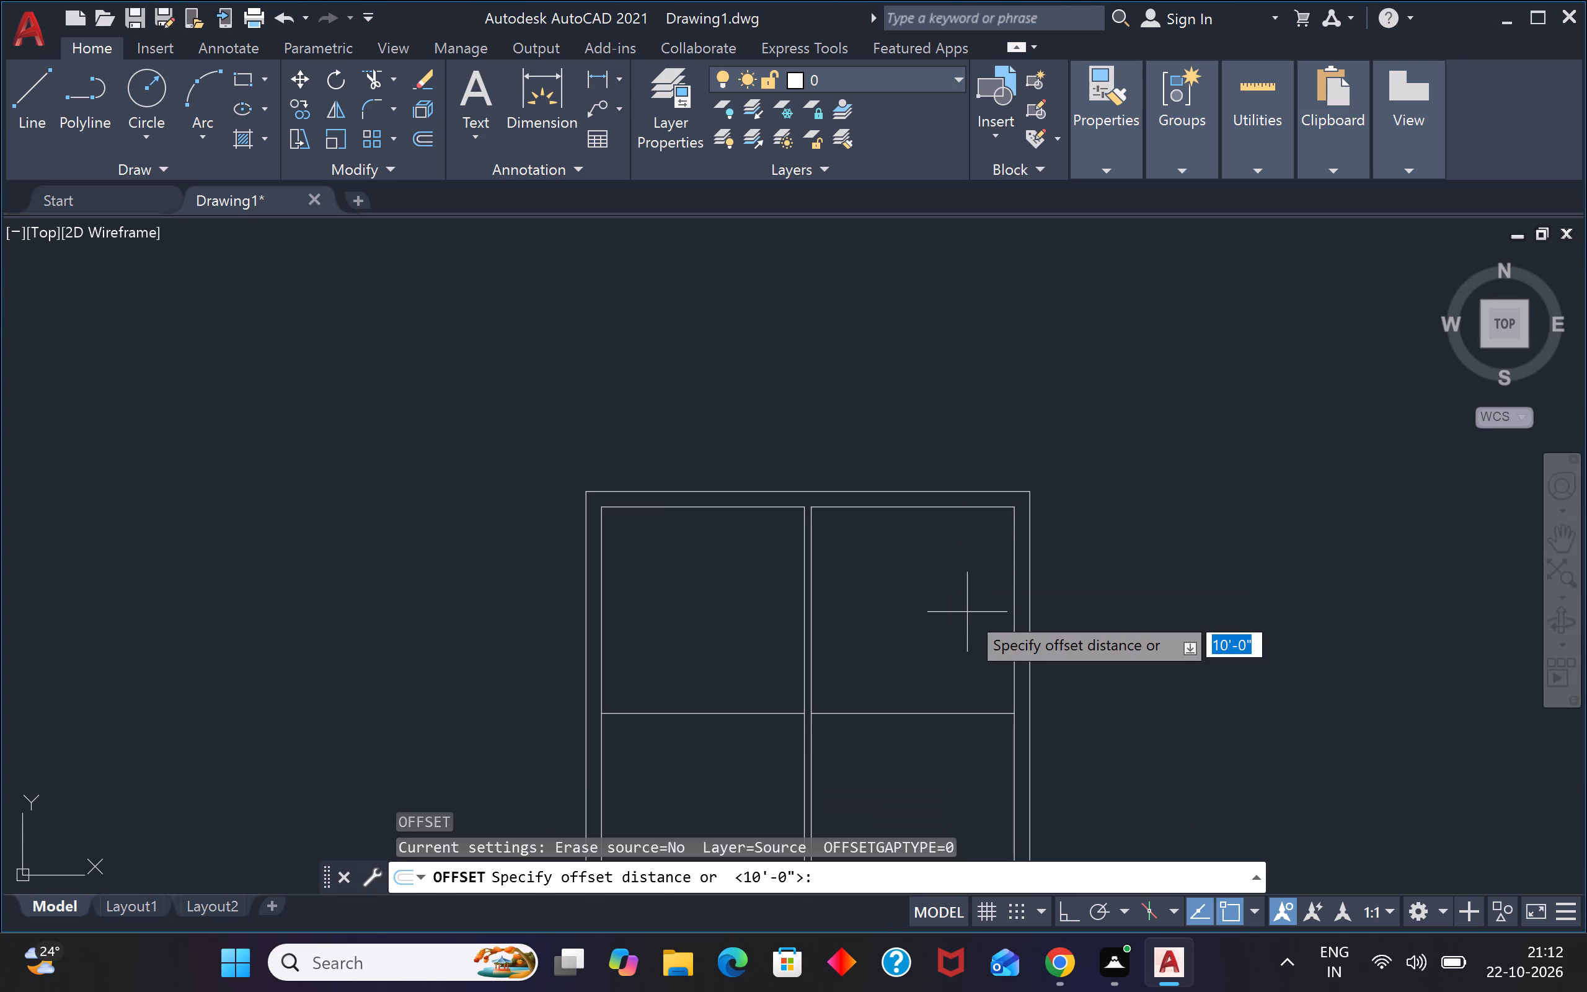
text(4")
key(Return)
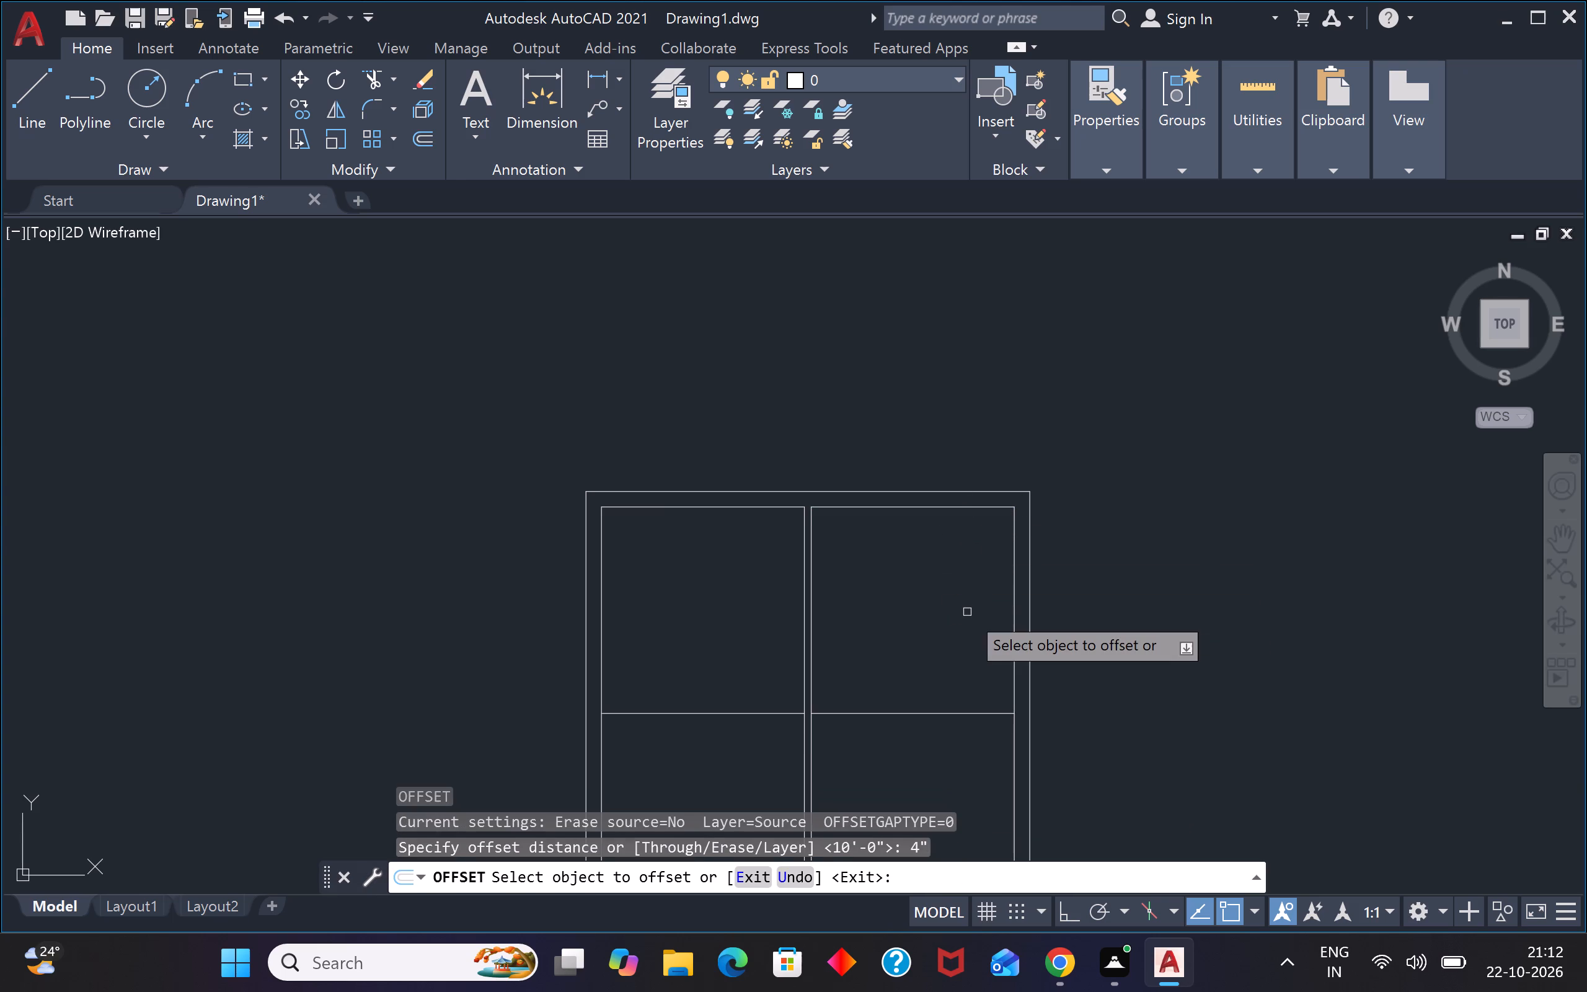
click(898, 714)
click(914, 748)
click(795, 712)
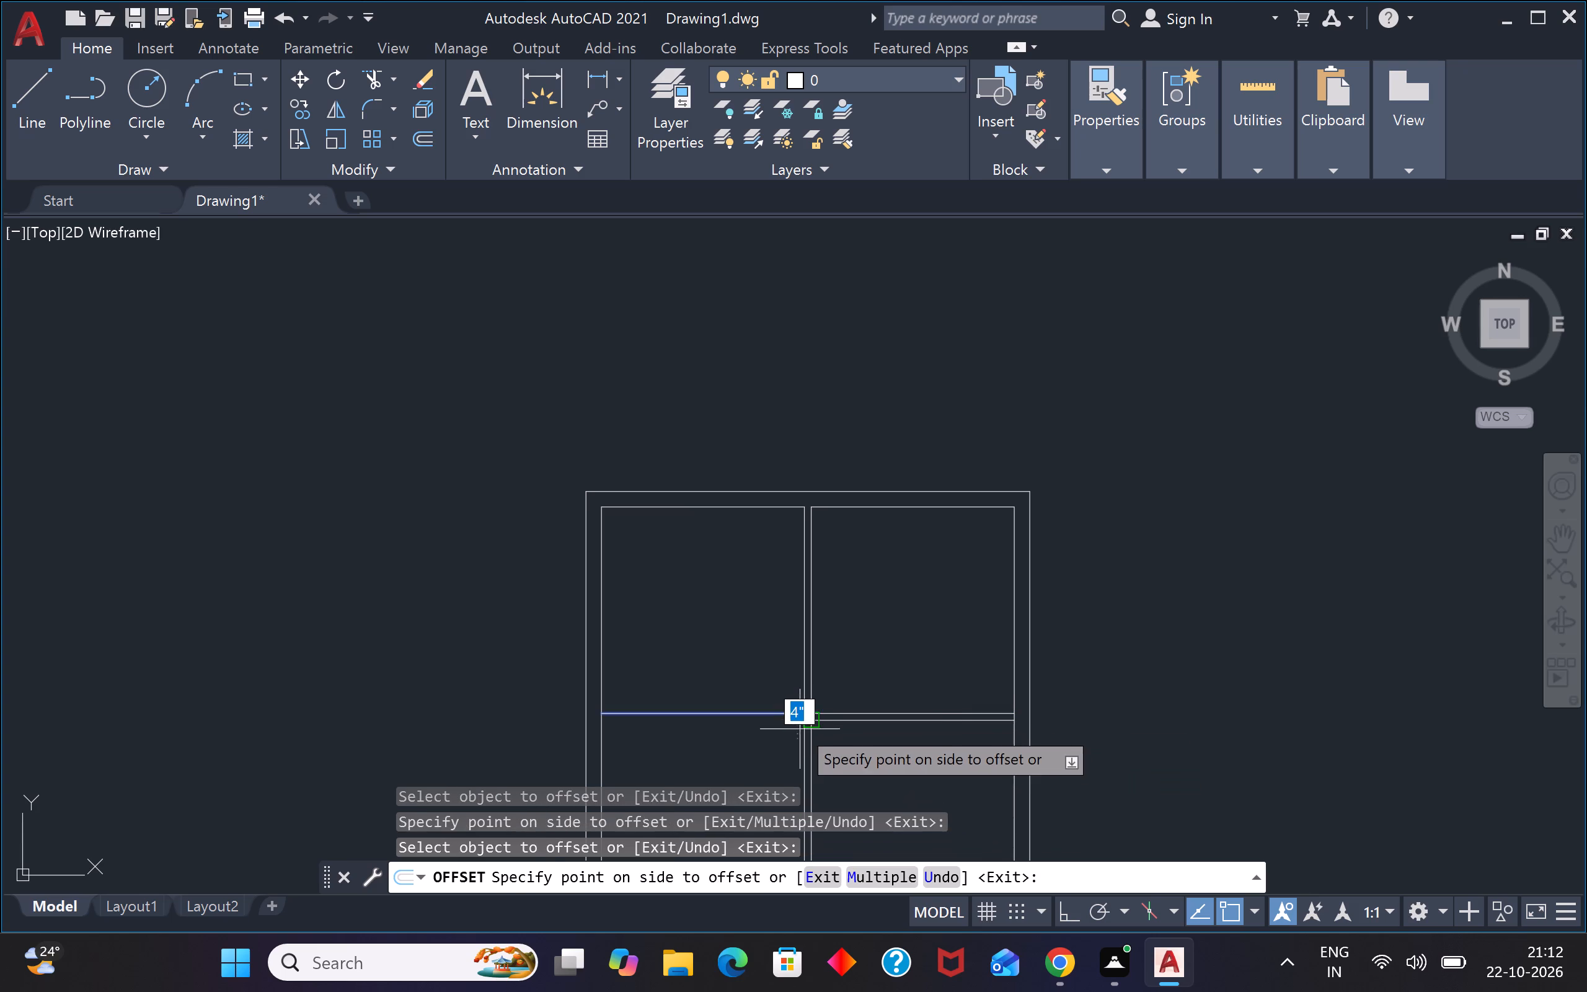
click(772, 750)
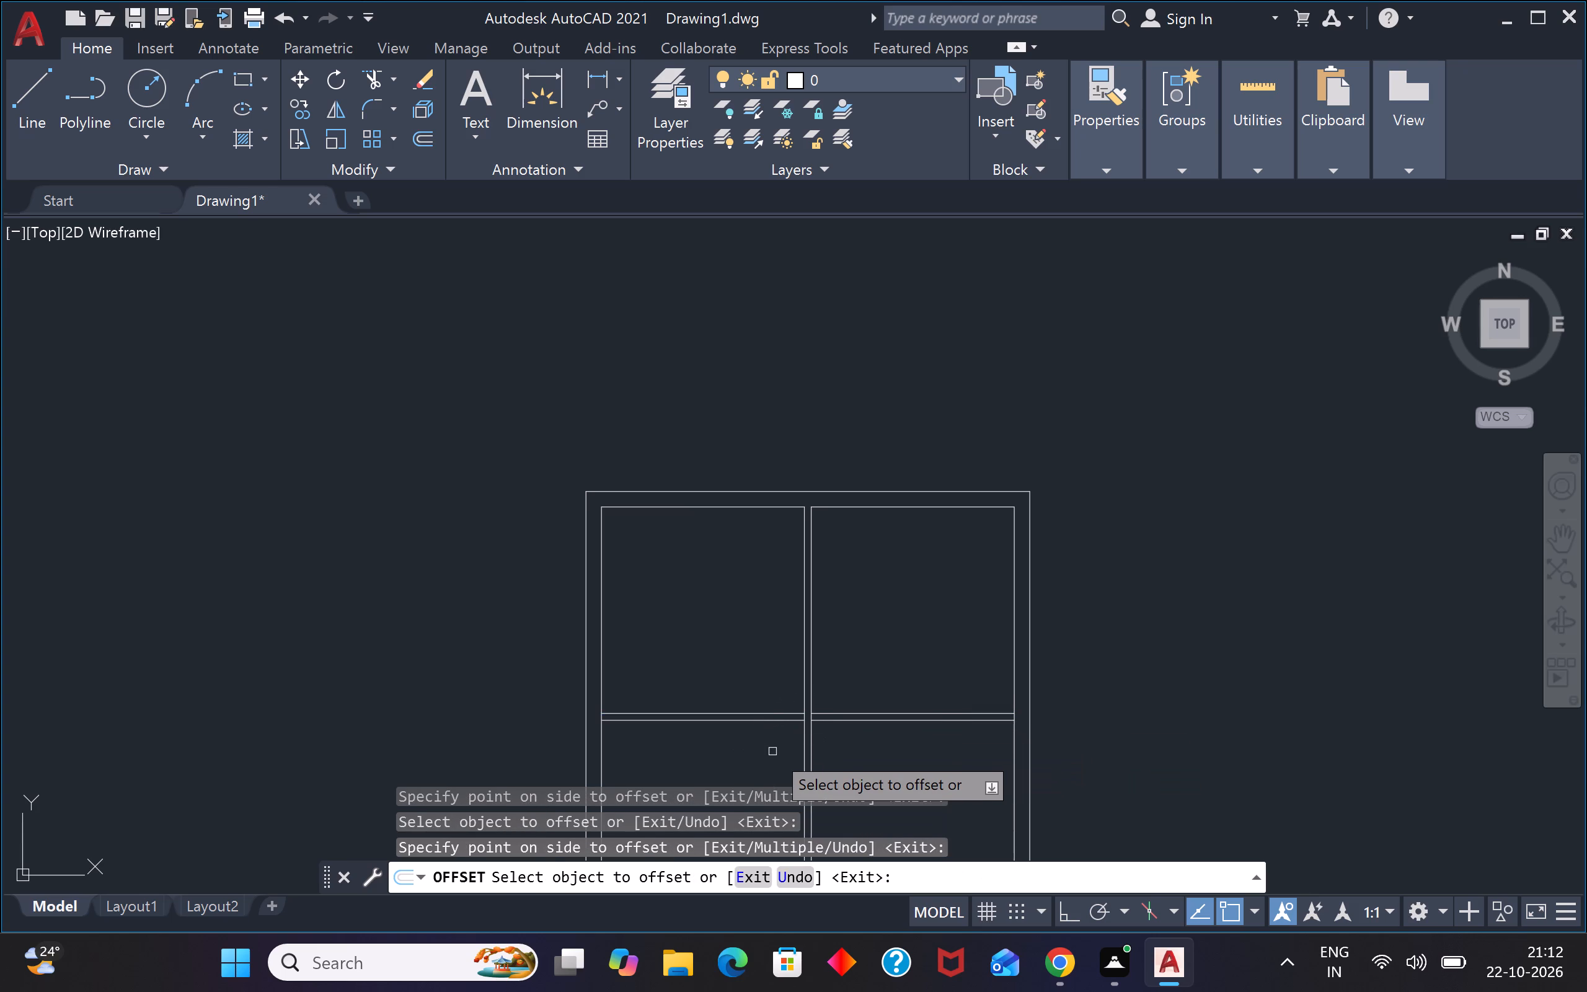
key(Escape)
key(Escape)
Trim both central partition lines where they cross the 4" horizontal wall to open the wall junction.
text(tr)
key(space)
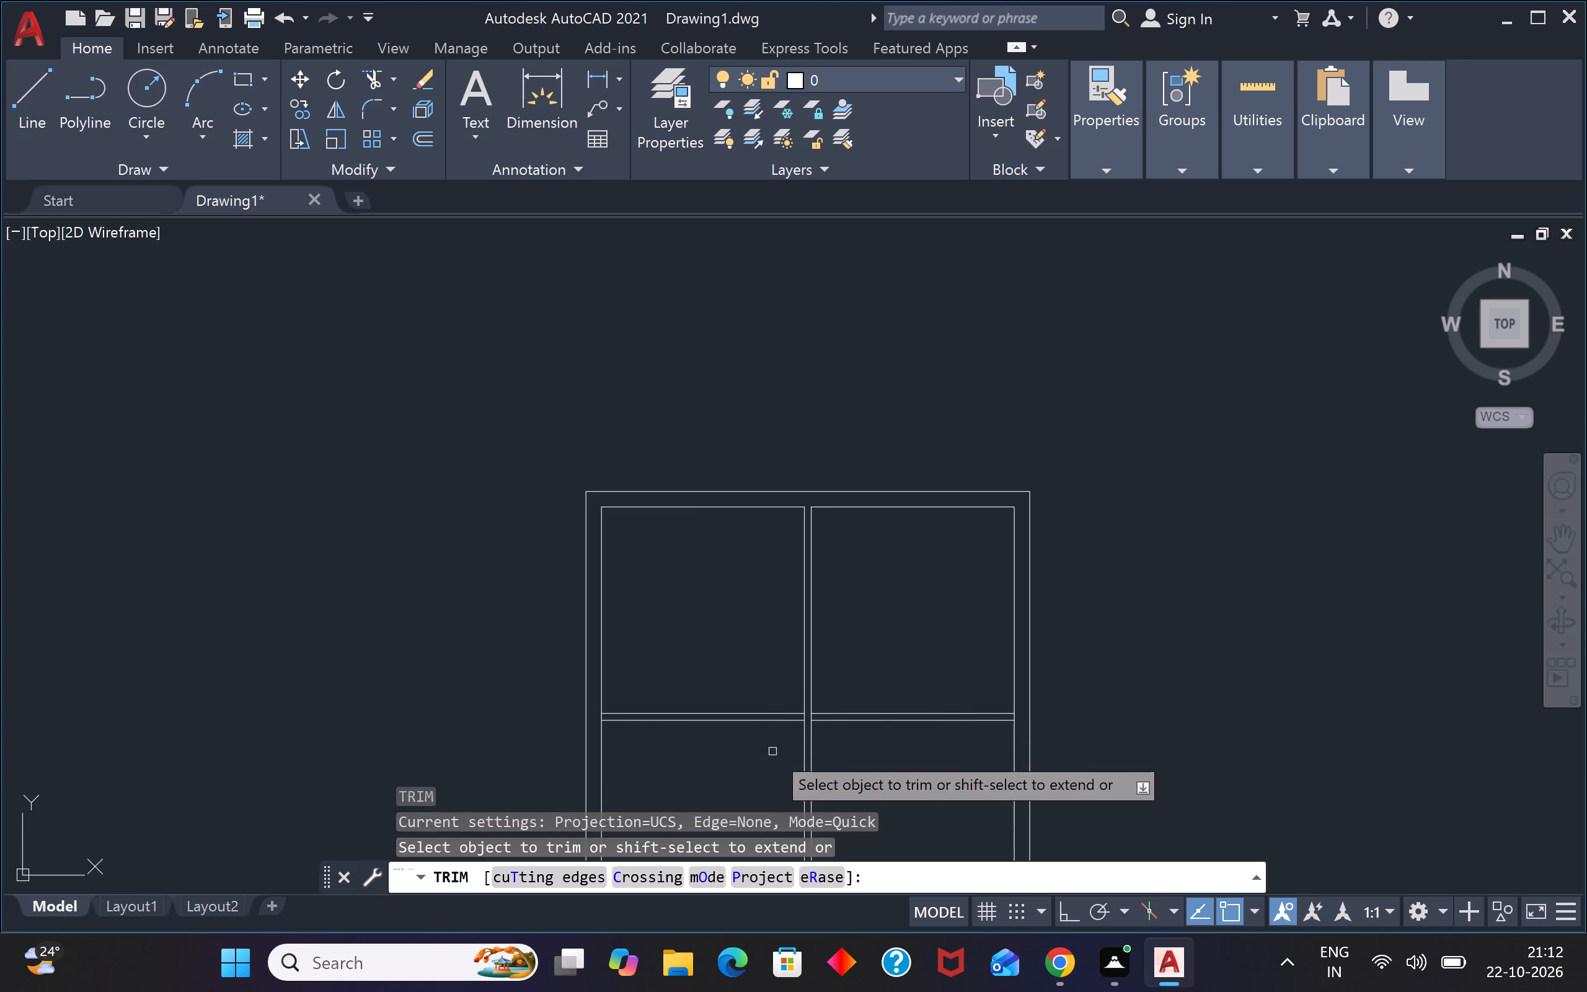
scroll(800, 705, up, 3)
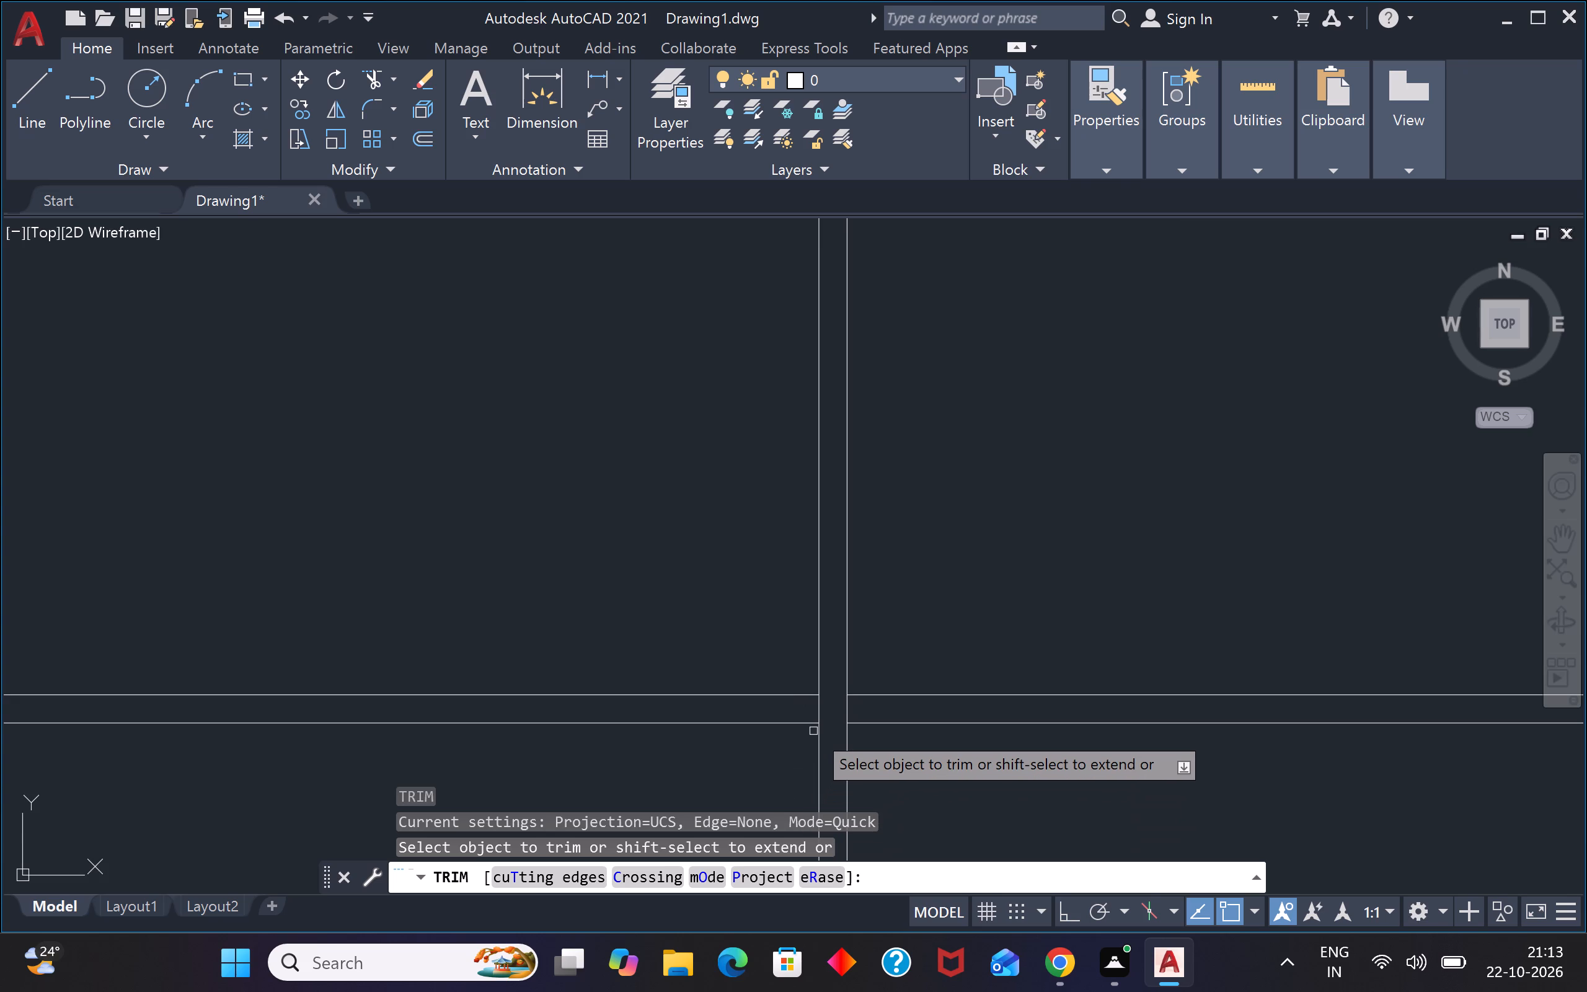
scroll(821, 719, up, 2)
click(786, 714)
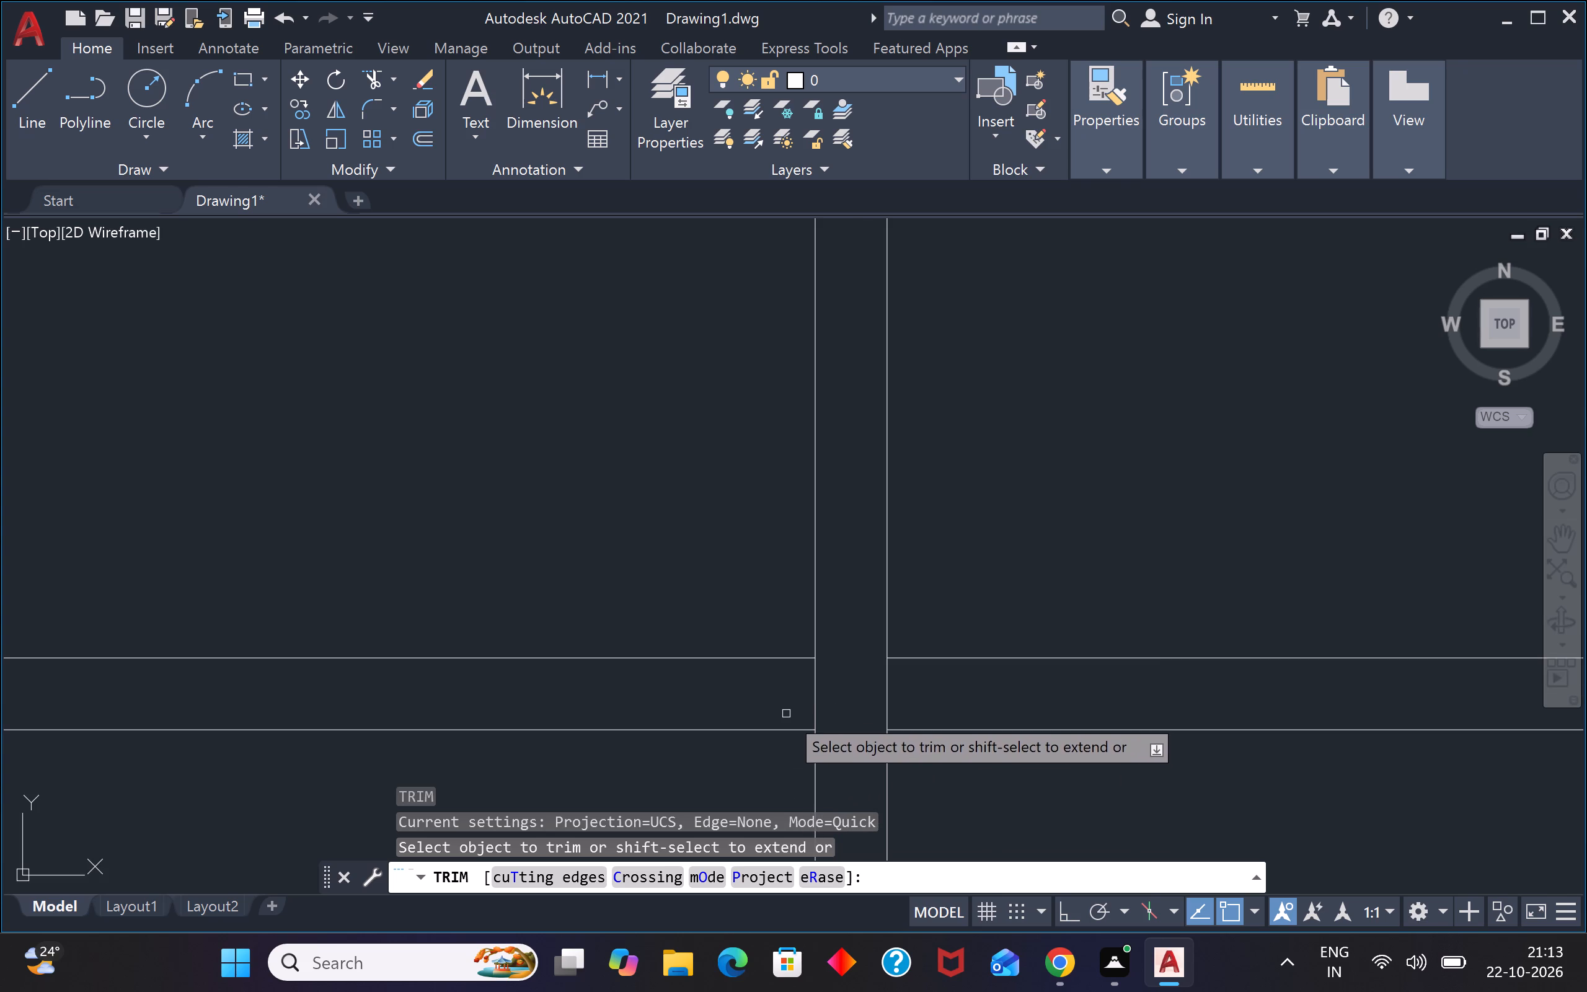
click(1006, 701)
key(Escape)
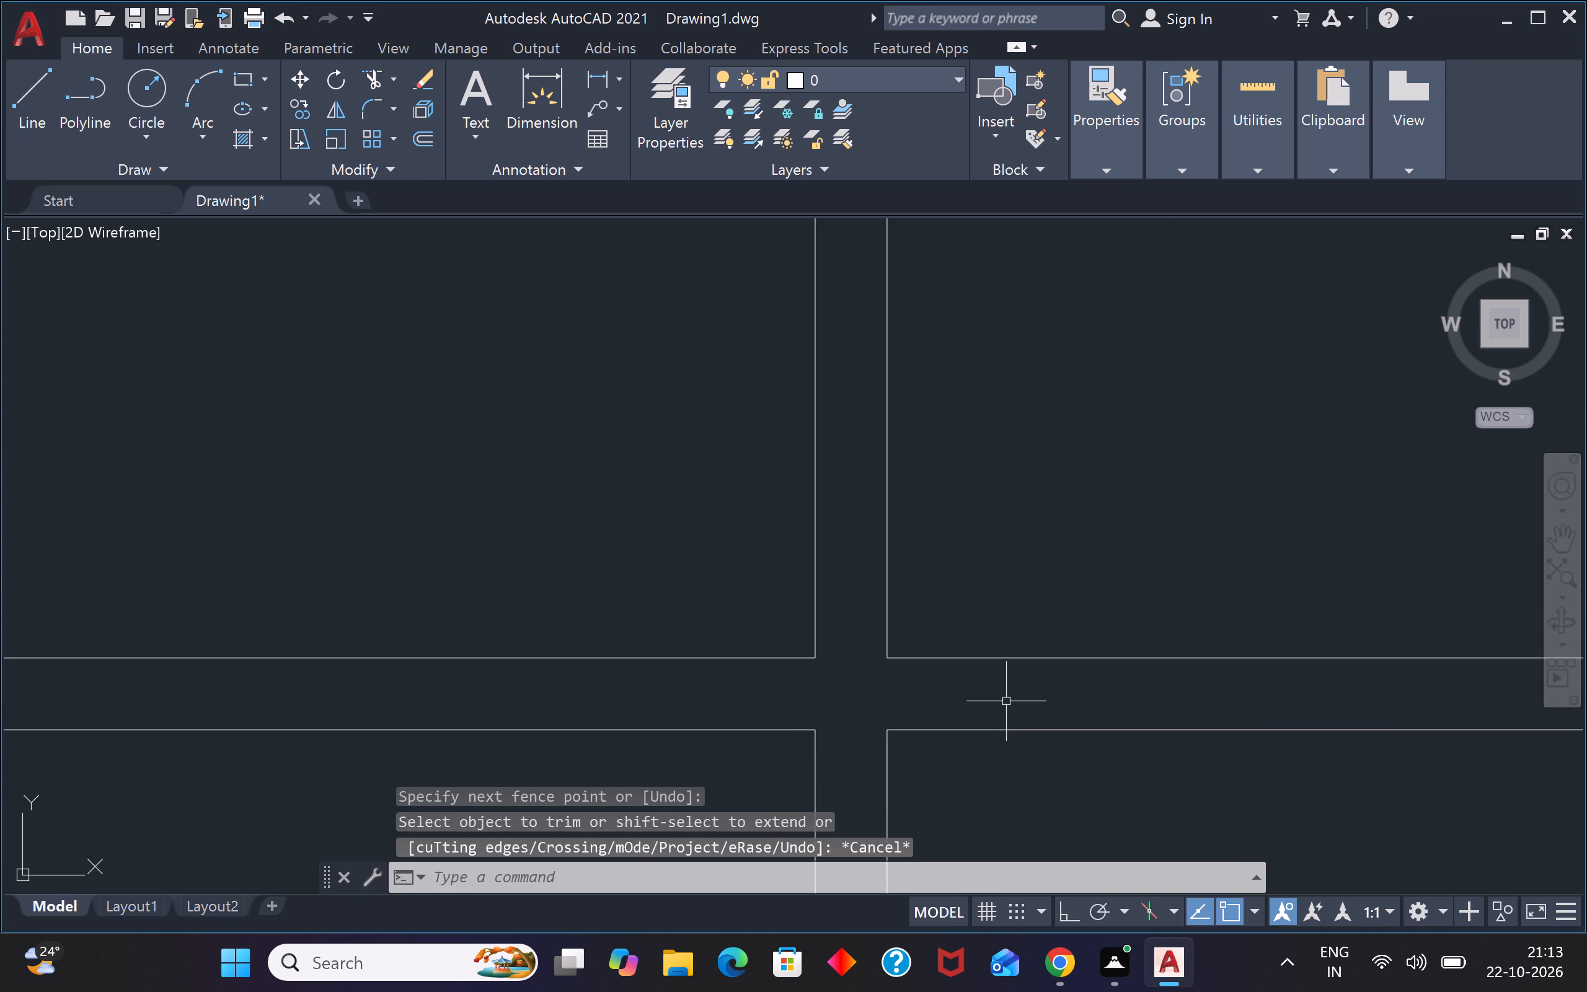
key(Escape)
Offset the lower line of the right-hand horizontal wall 5' downward, and offset the resulting line another 5' down.
scroll(1089, 522, down, 7)
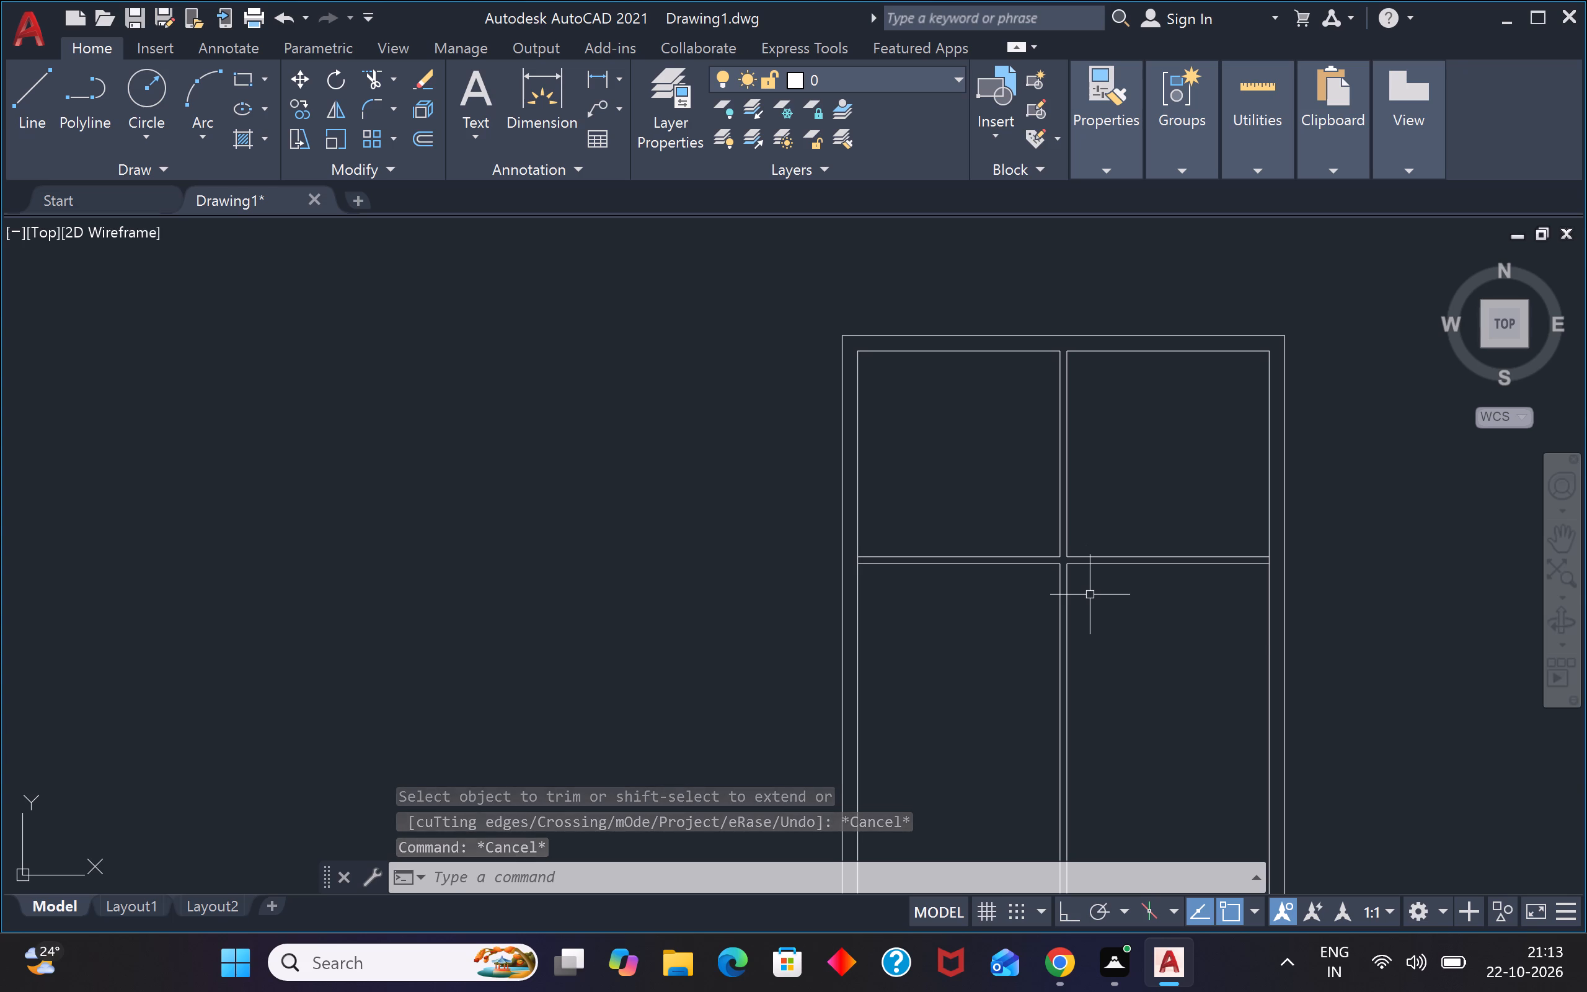
text(o)
key(space)
text(5')
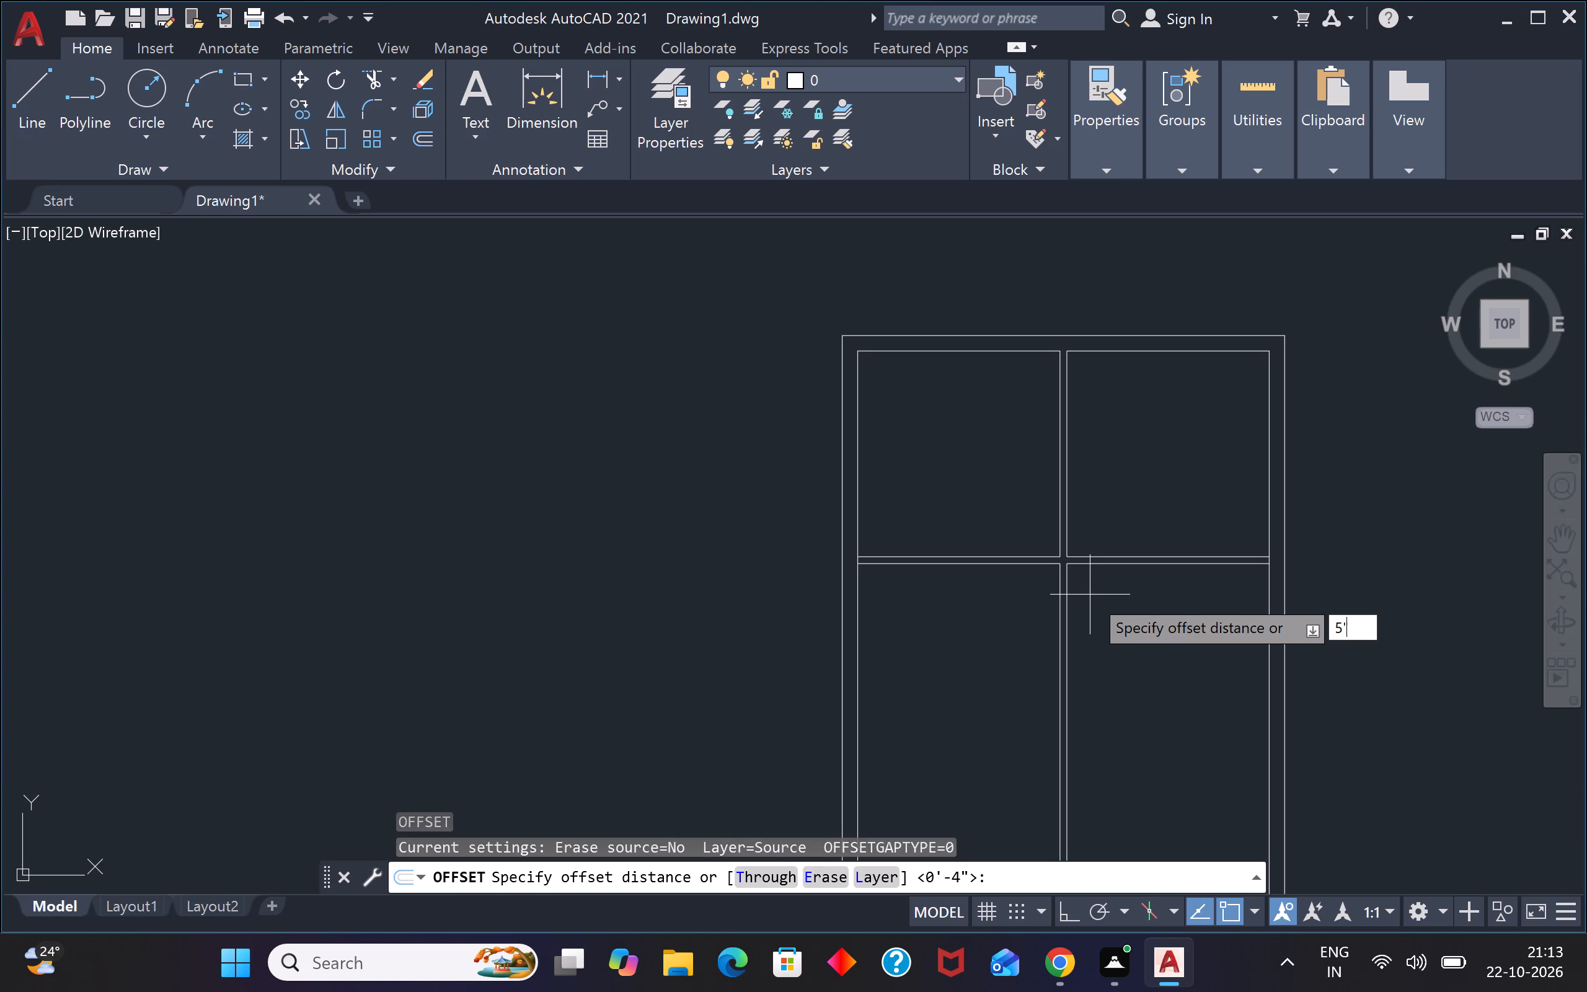
key(Return)
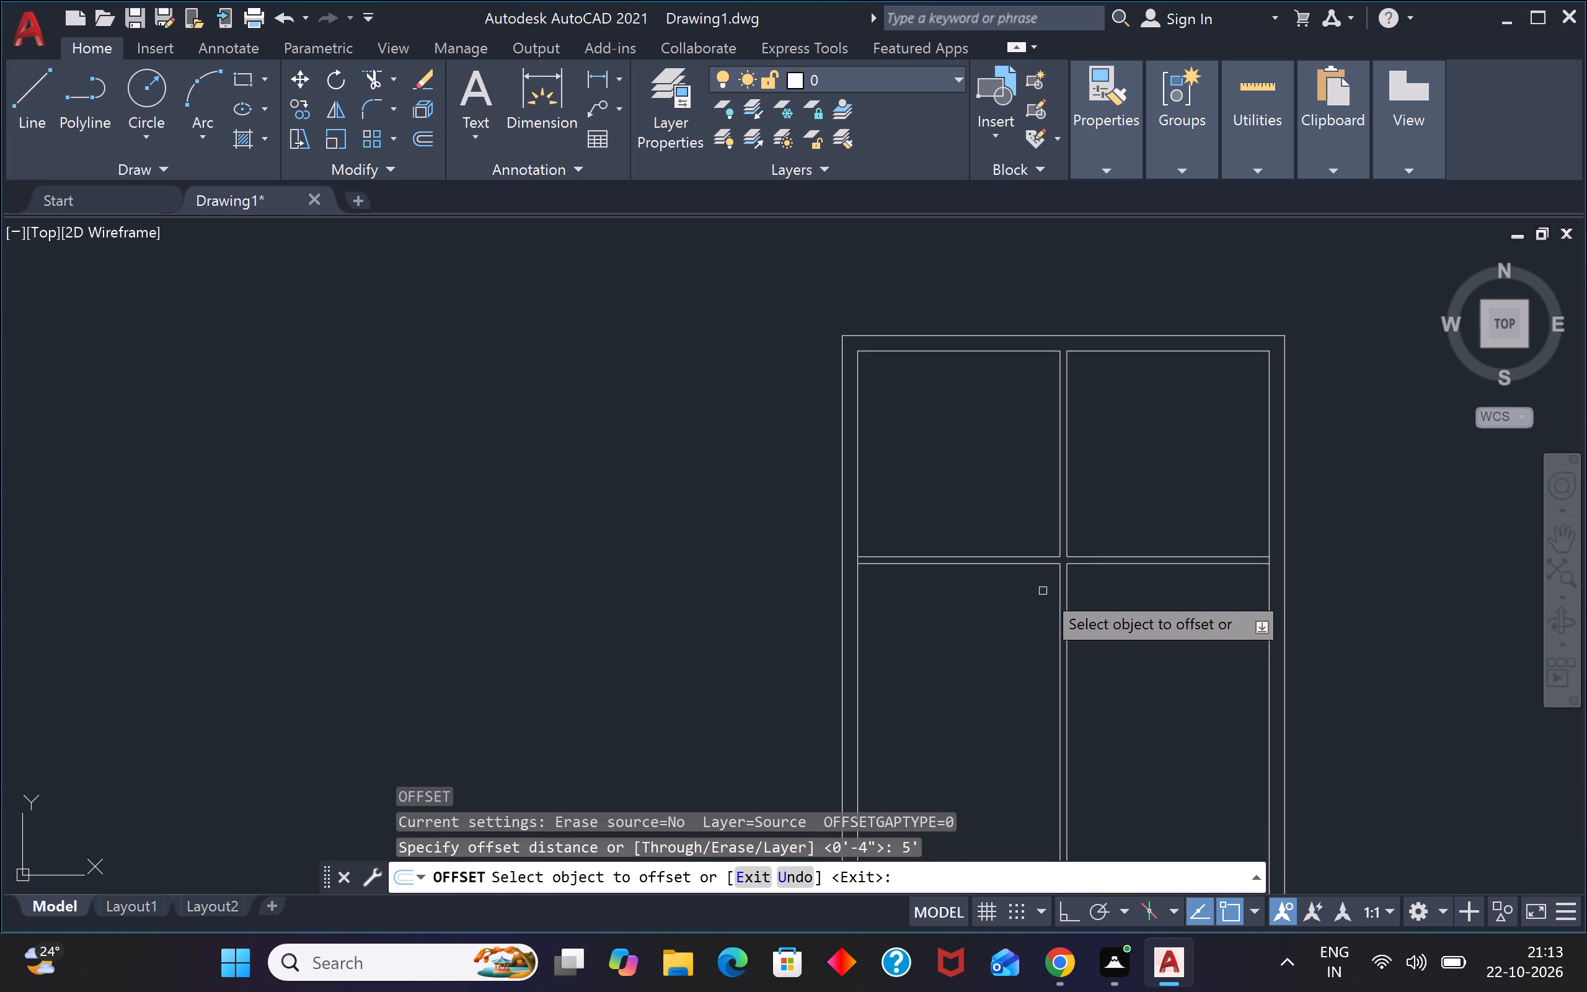
click(1138, 565)
click(1163, 781)
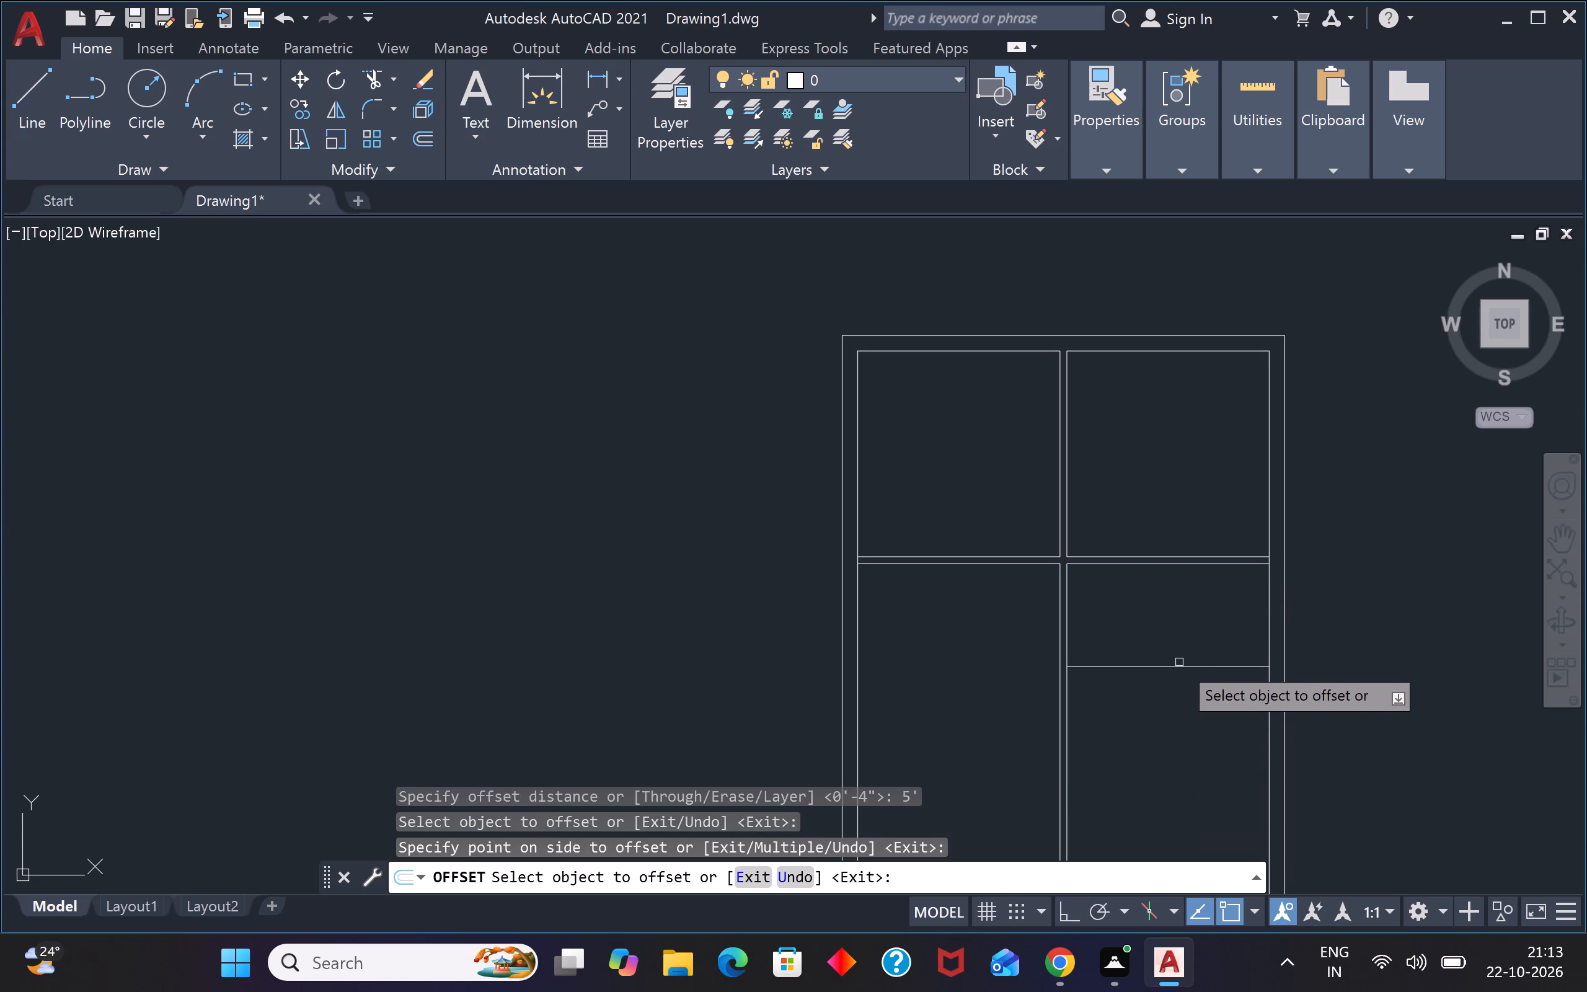
click(1179, 665)
click(1167, 736)
scroll(1162, 726, down, 2)
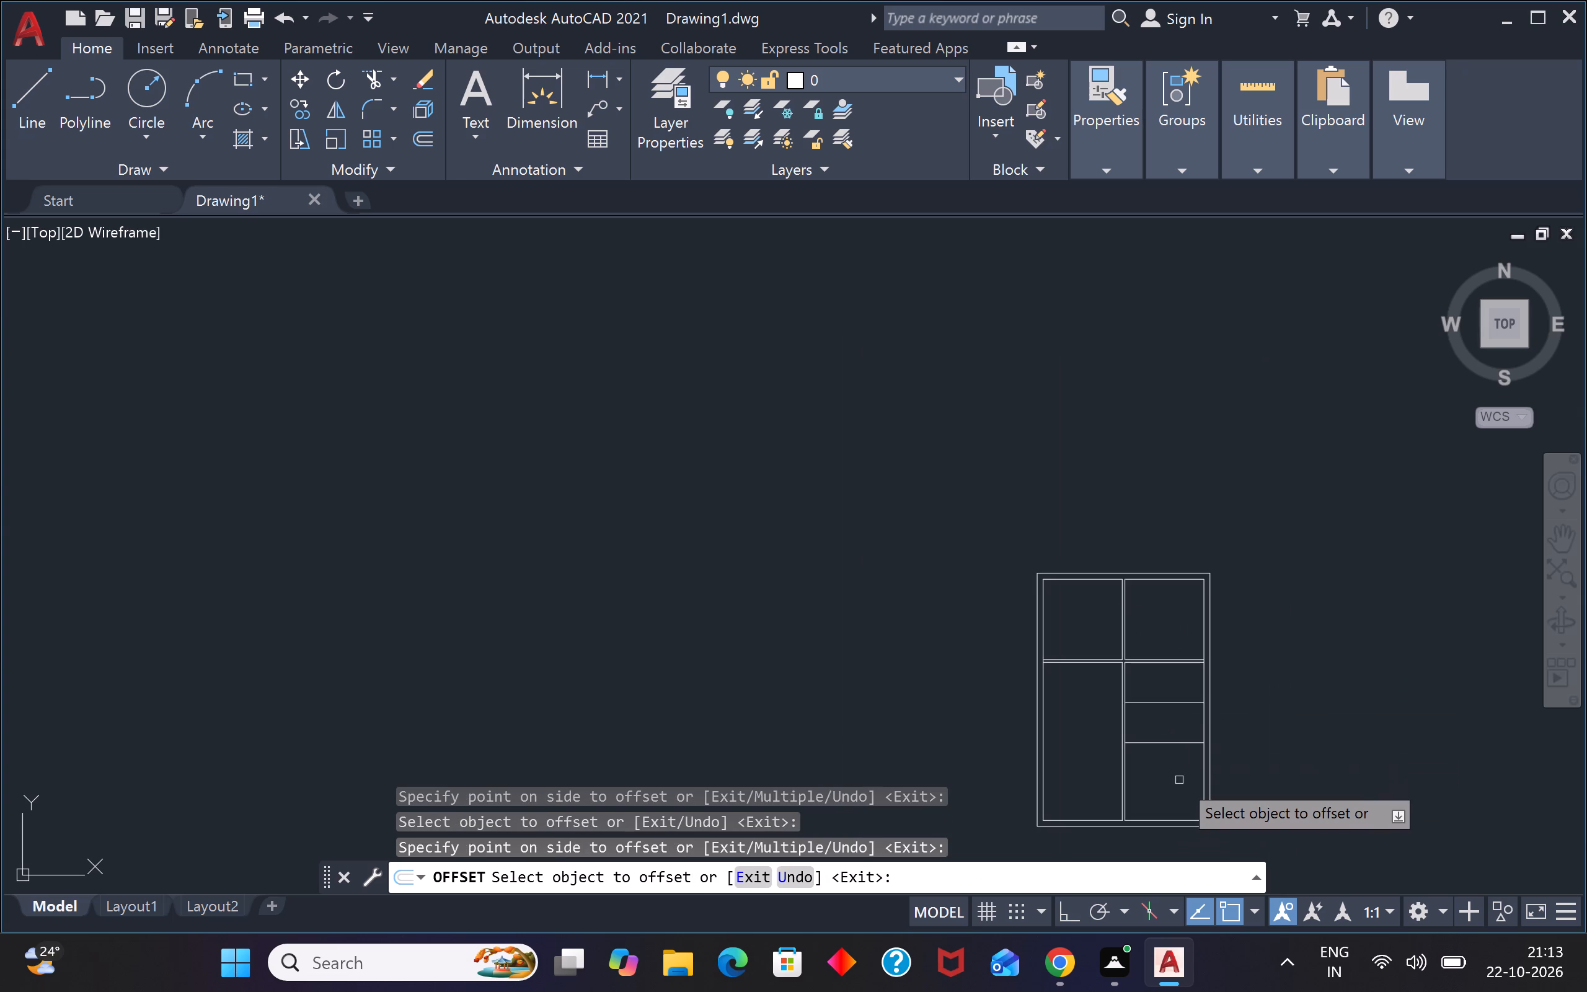
scroll(1179, 777, up, 1)
key(Escape)
key(Escape)
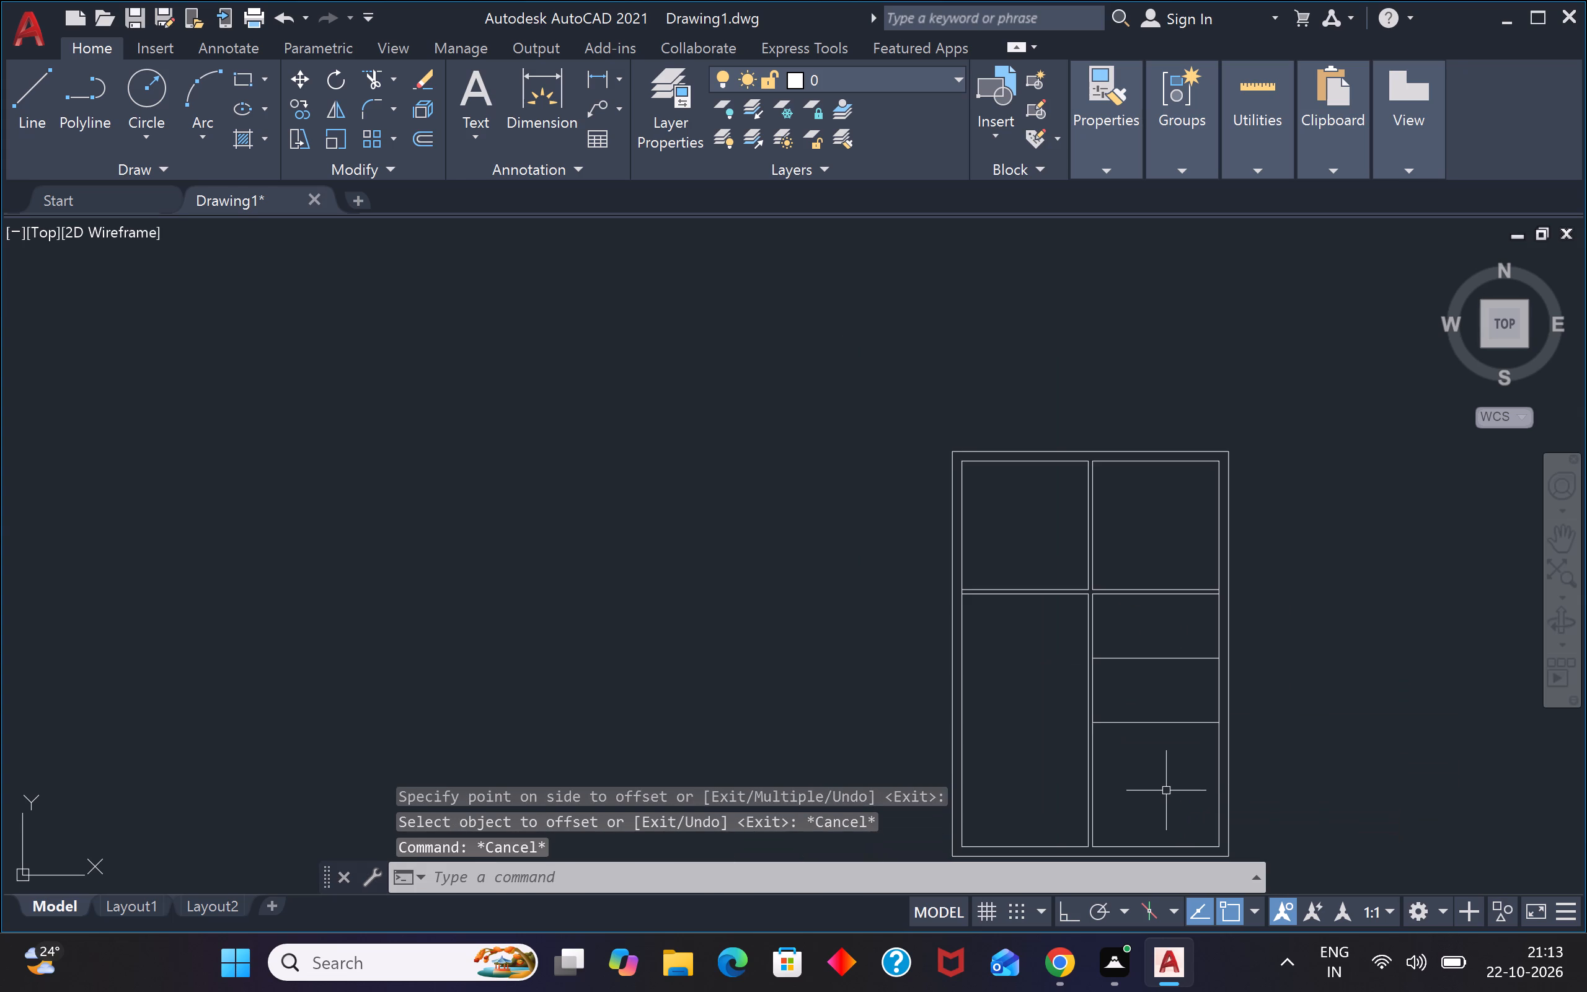
Offset the two new horizontal lines on the plan's right side 4" downward to form partition walls.
text(o)
key(space)
text(4")
key(Return)
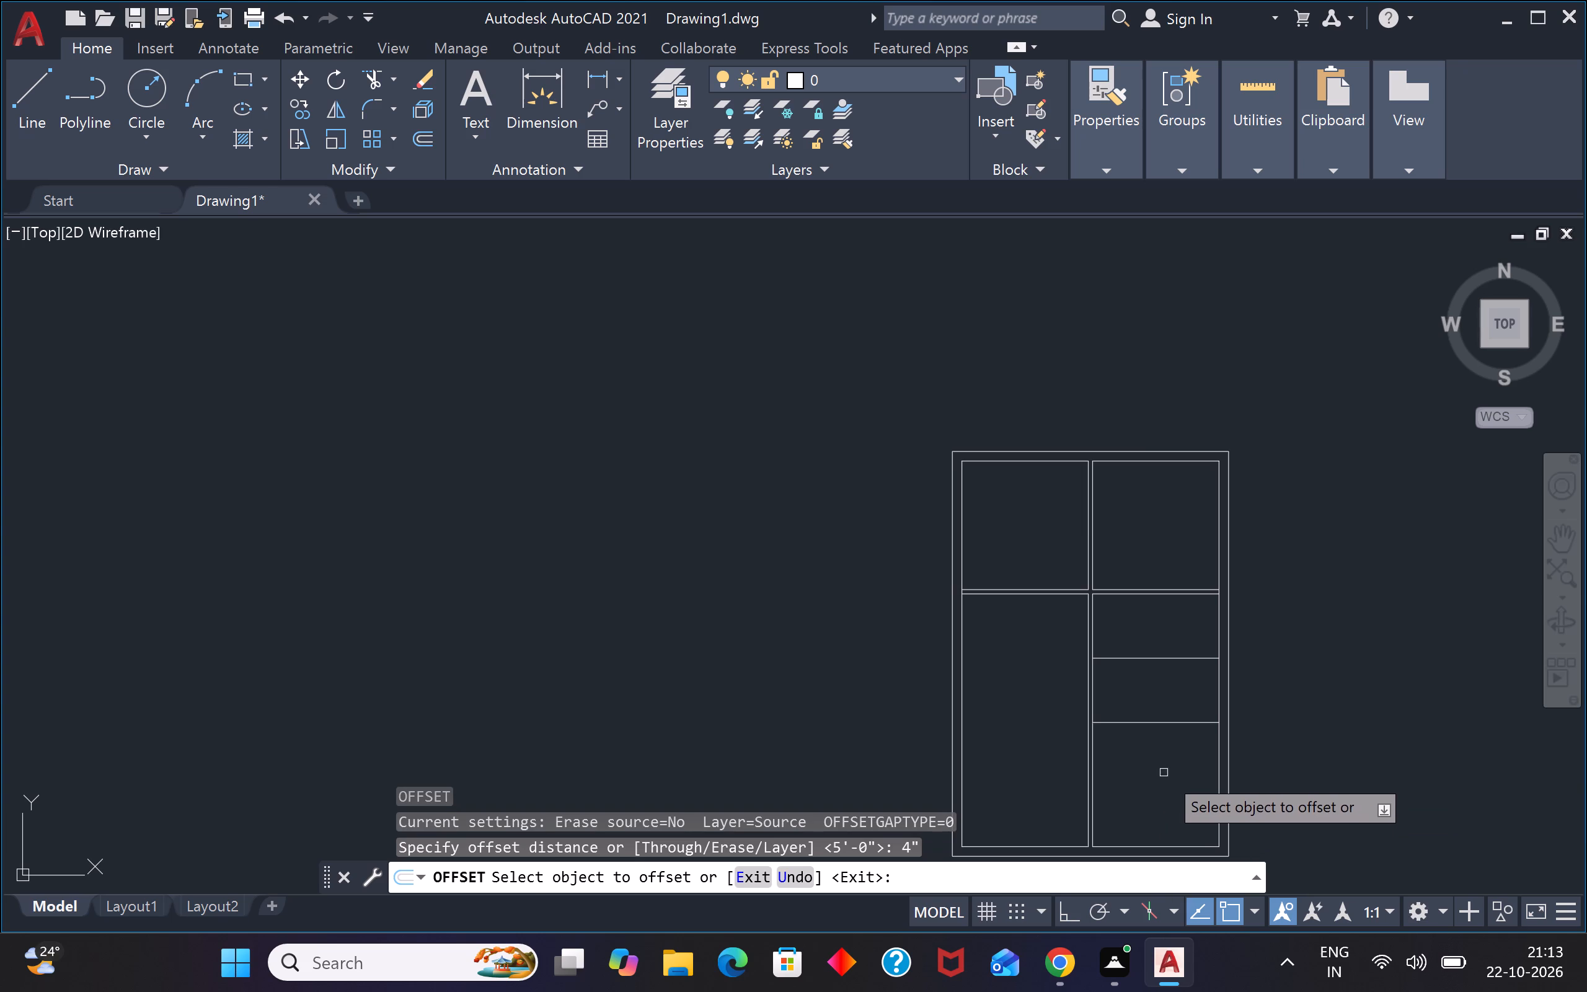
click(1190, 724)
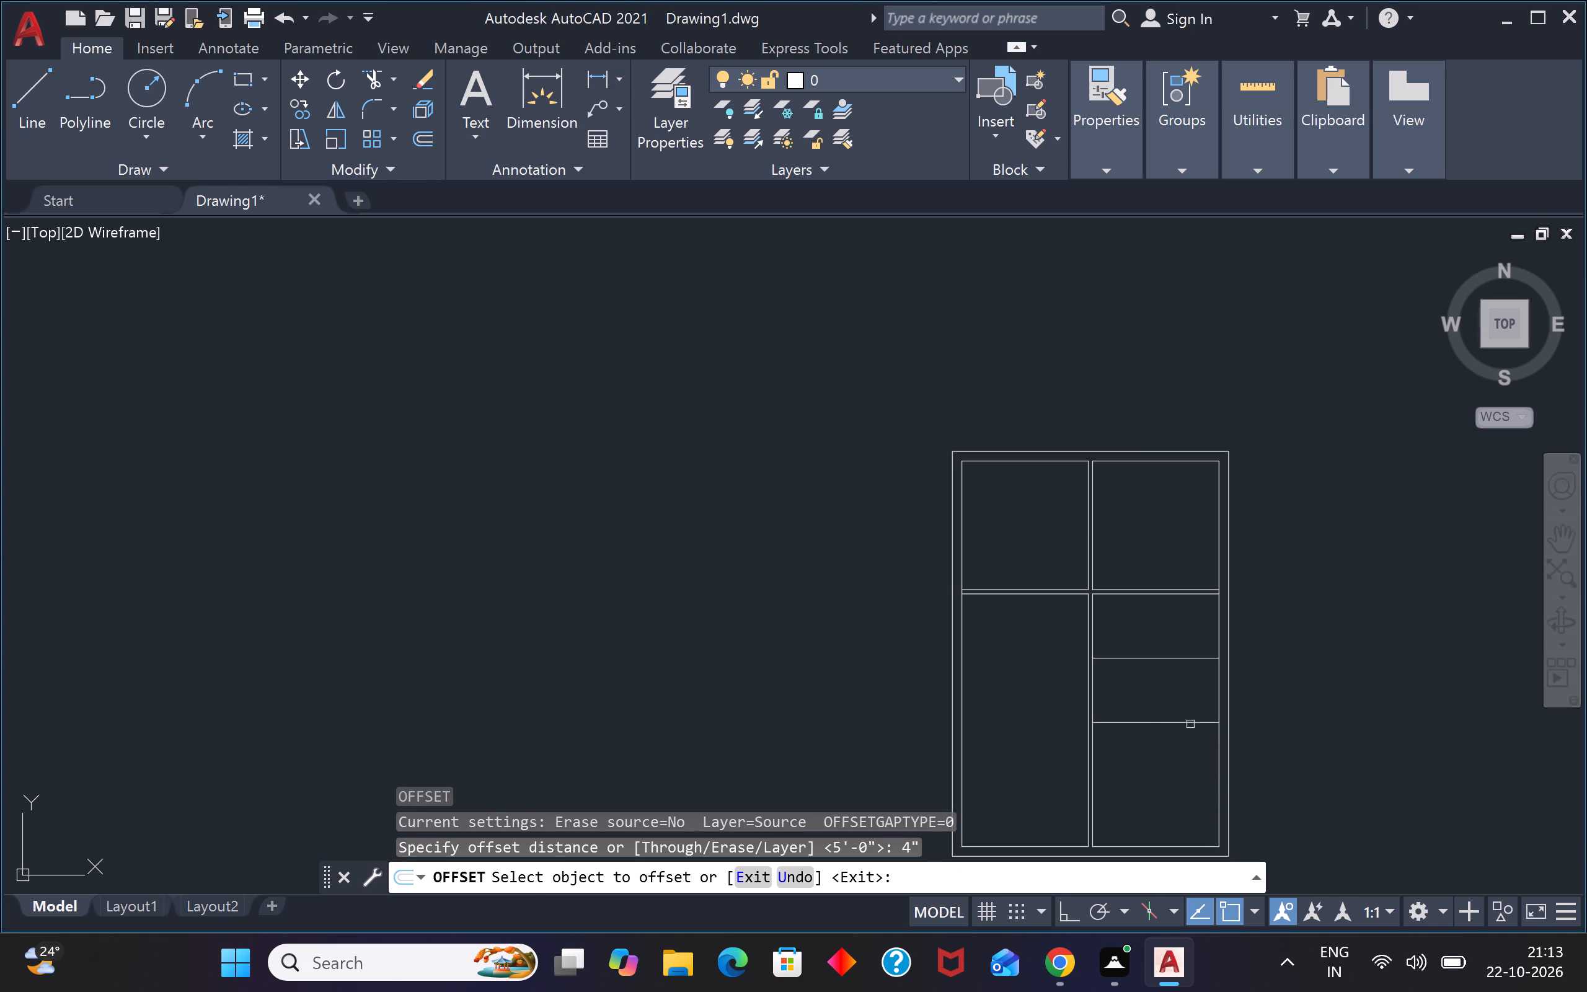
click(1191, 758)
click(1180, 656)
click(1172, 702)
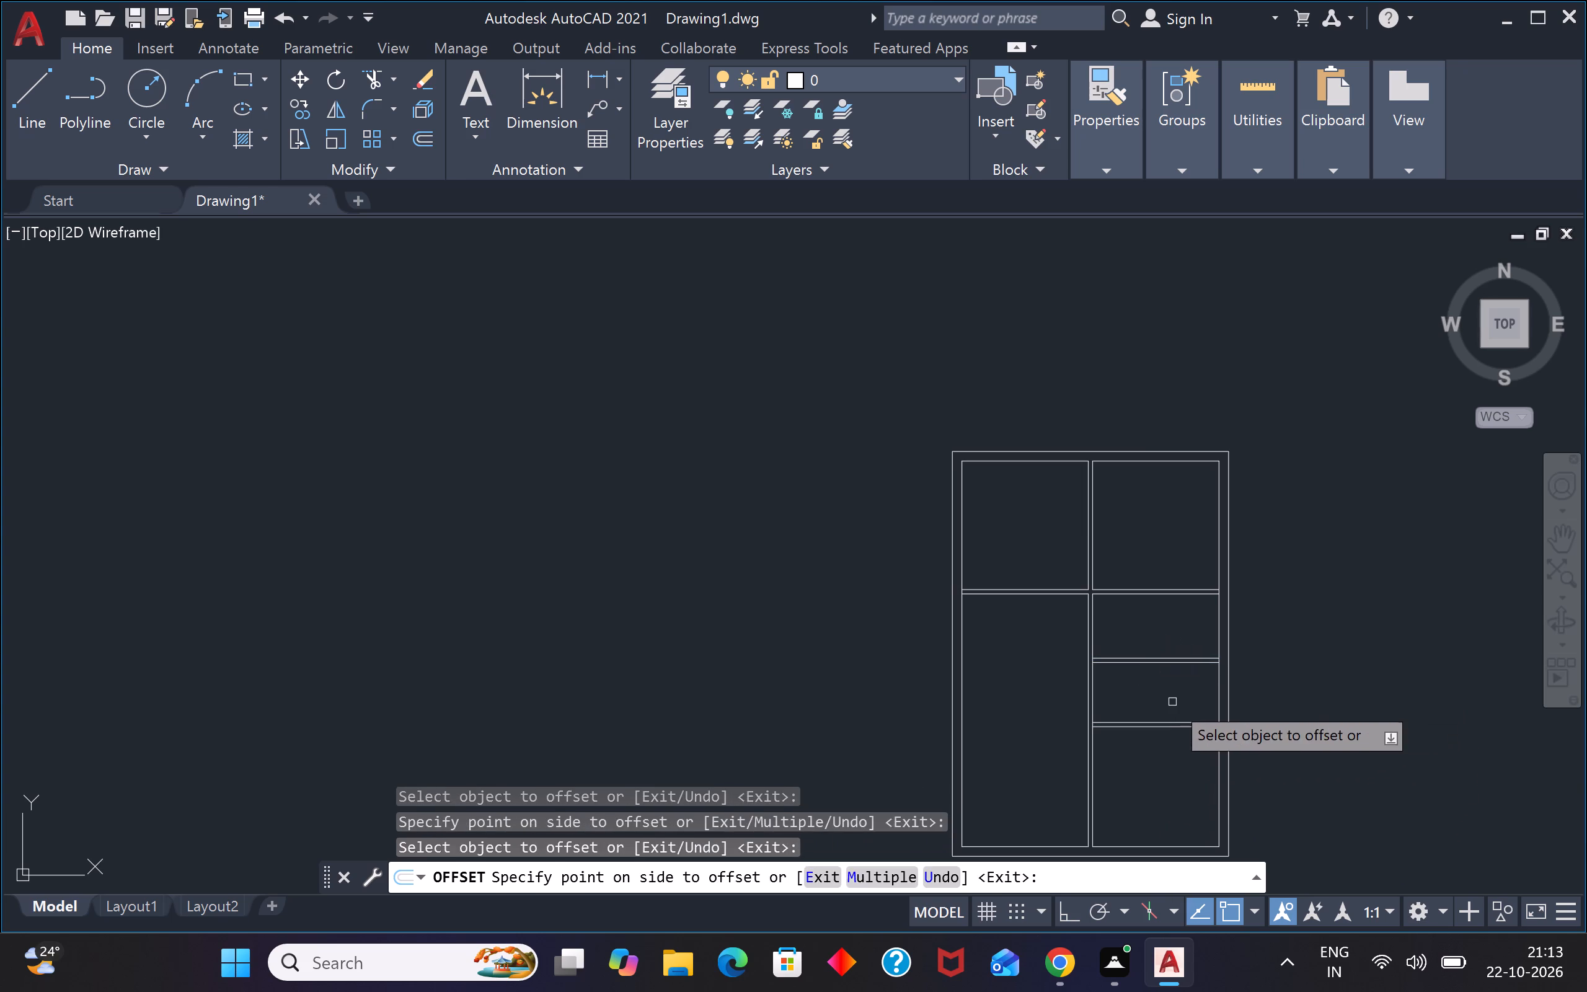
key(Escape)
key(Escape)
key(Escape)
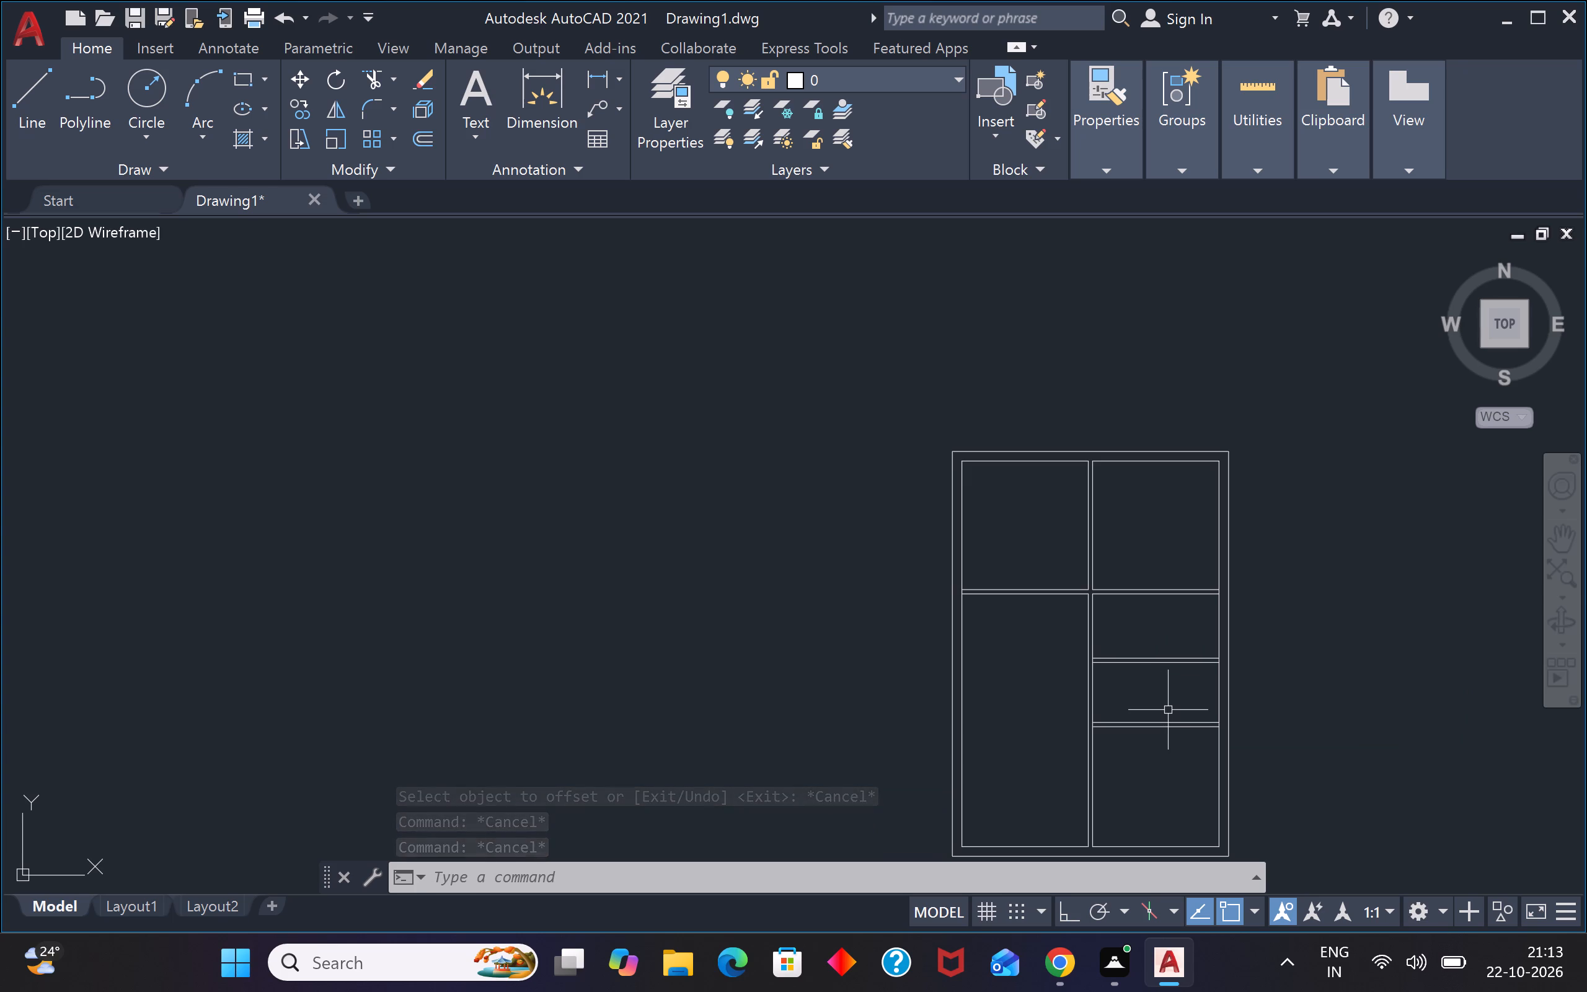
Draw a short vertical line across the horizontal wall's thickness at the right side of the central wall junction.
key(comma)
key(BackSpace)
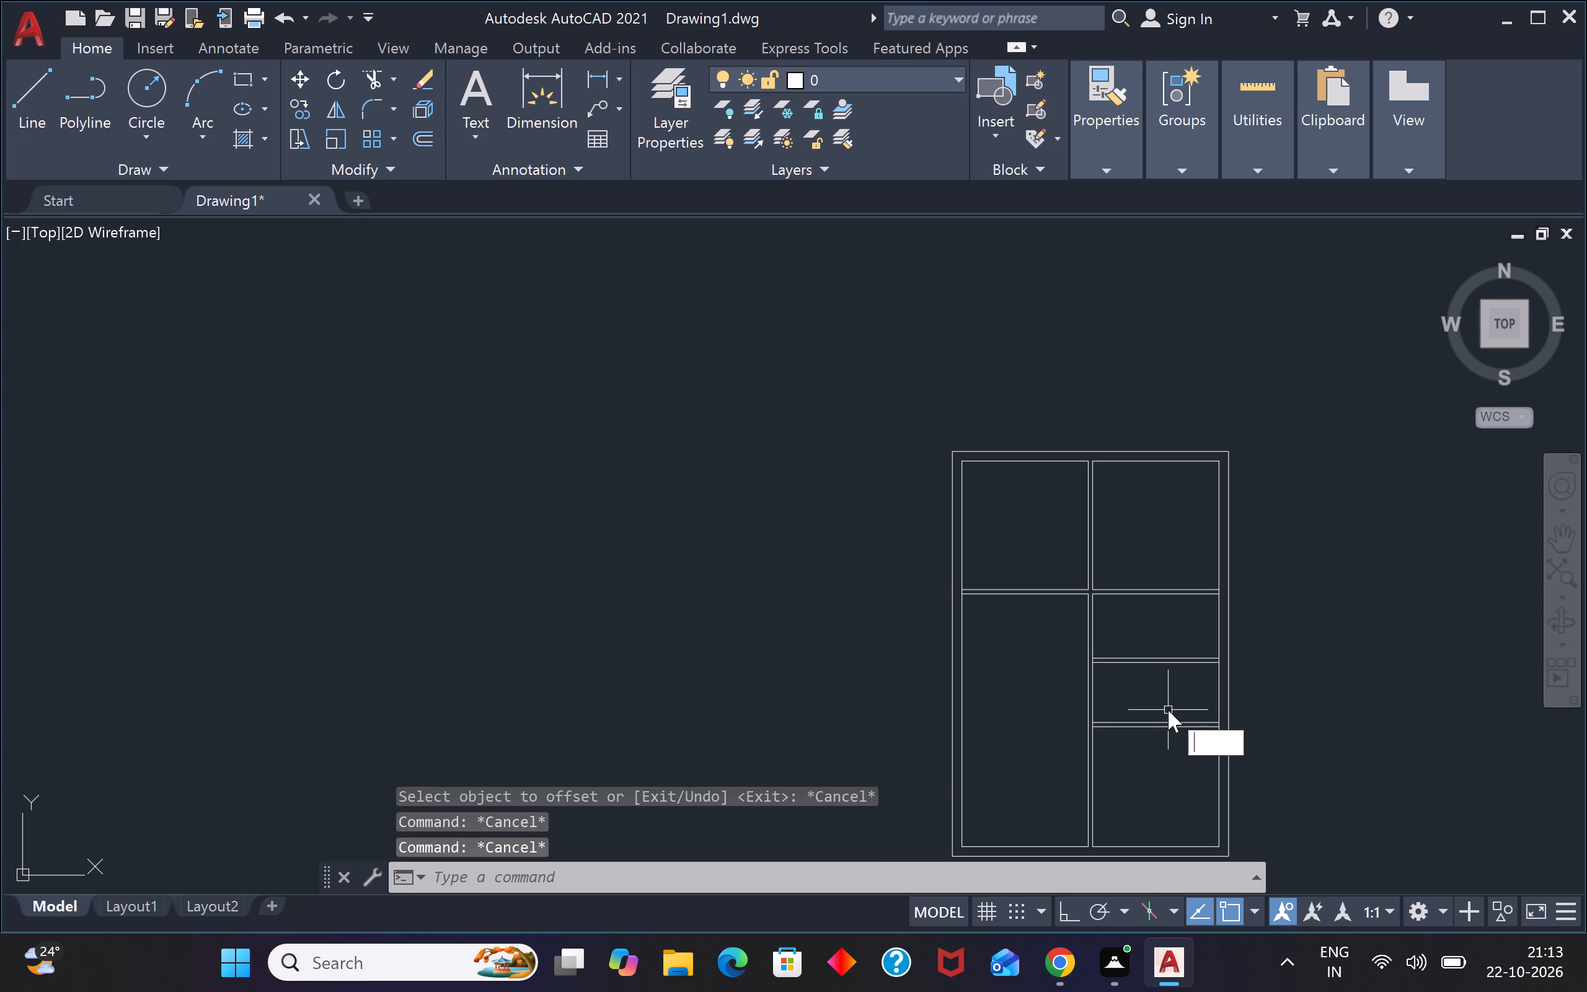
text(l)
key(space)
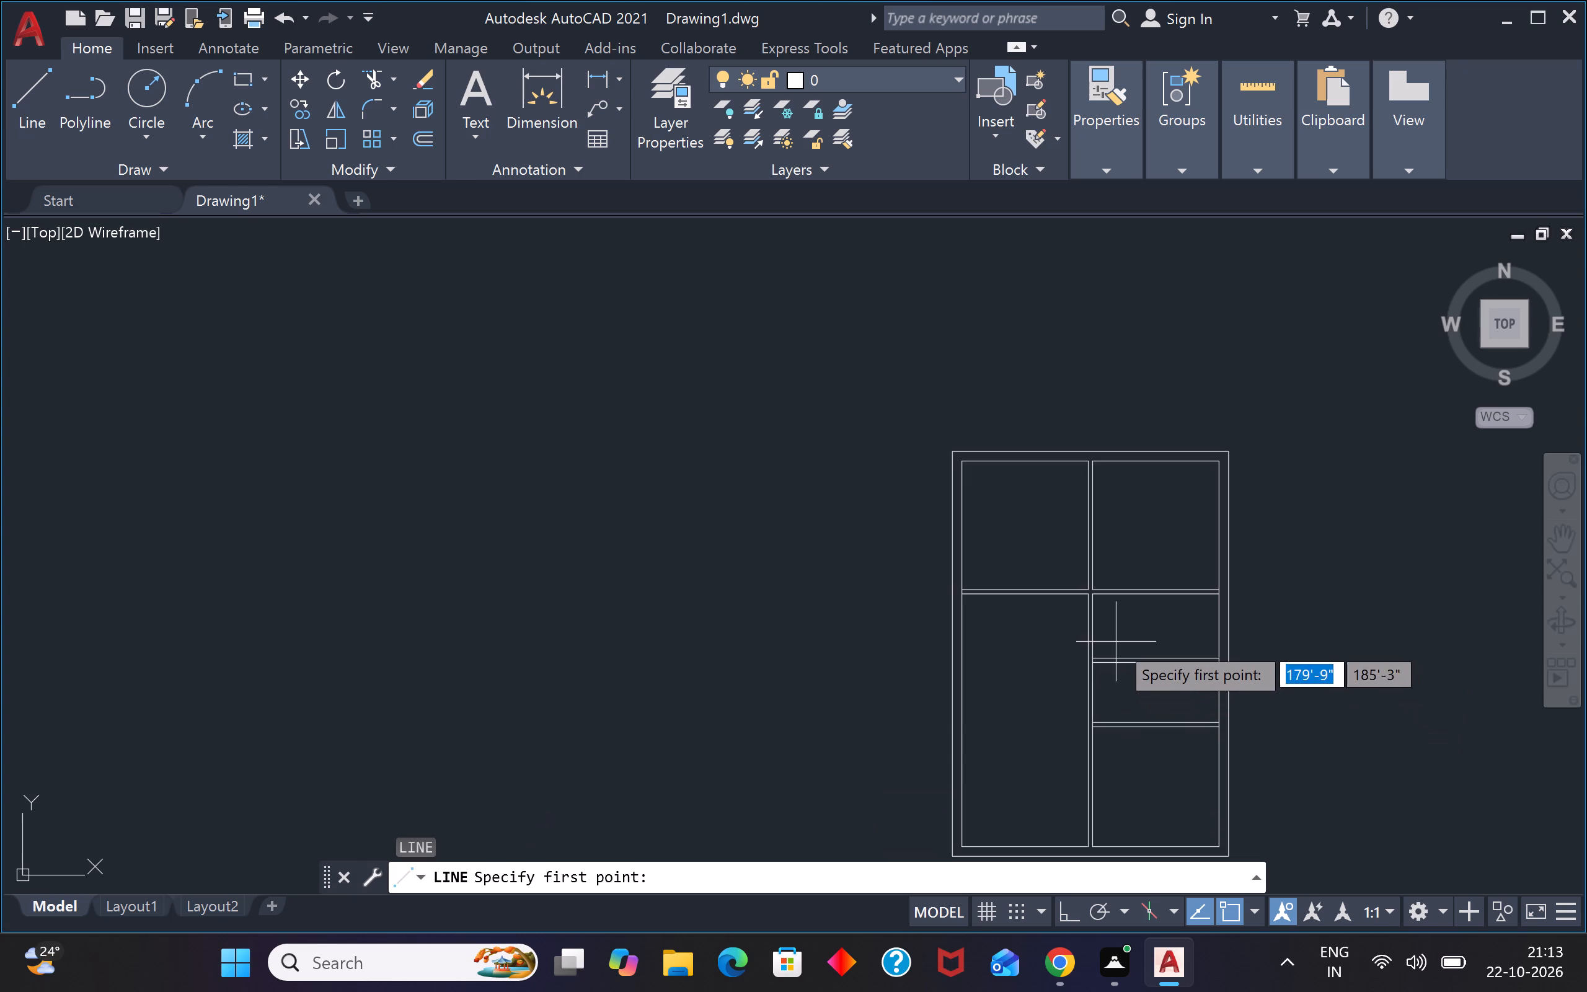
scroll(1092, 582, up, 5)
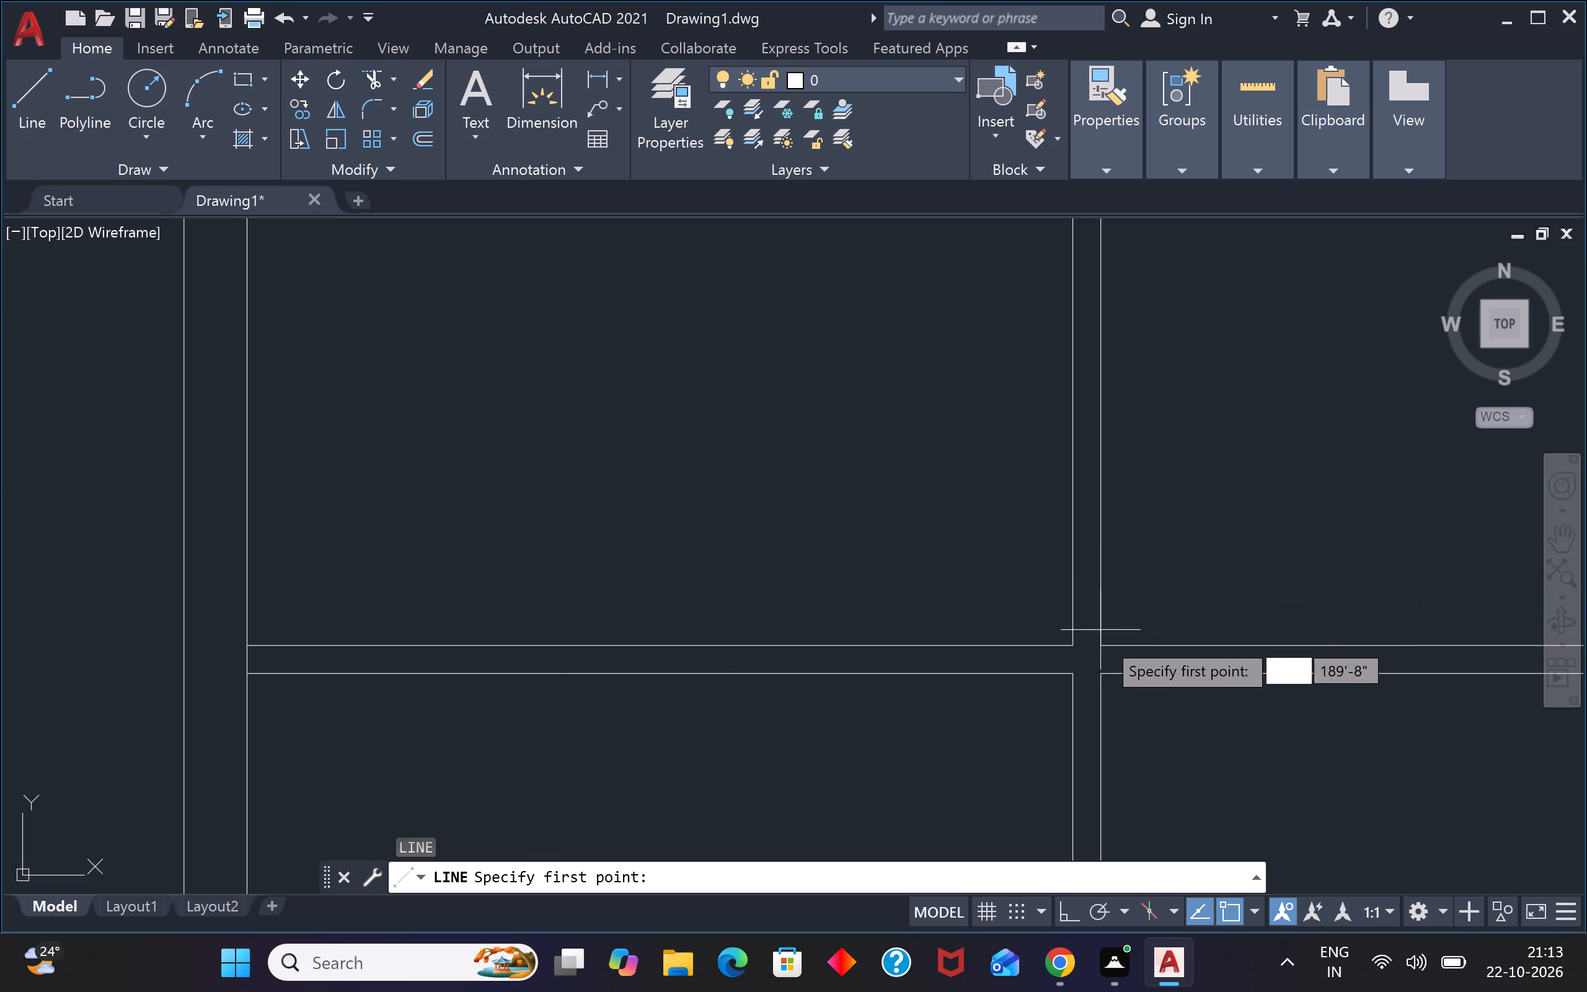
click(1099, 645)
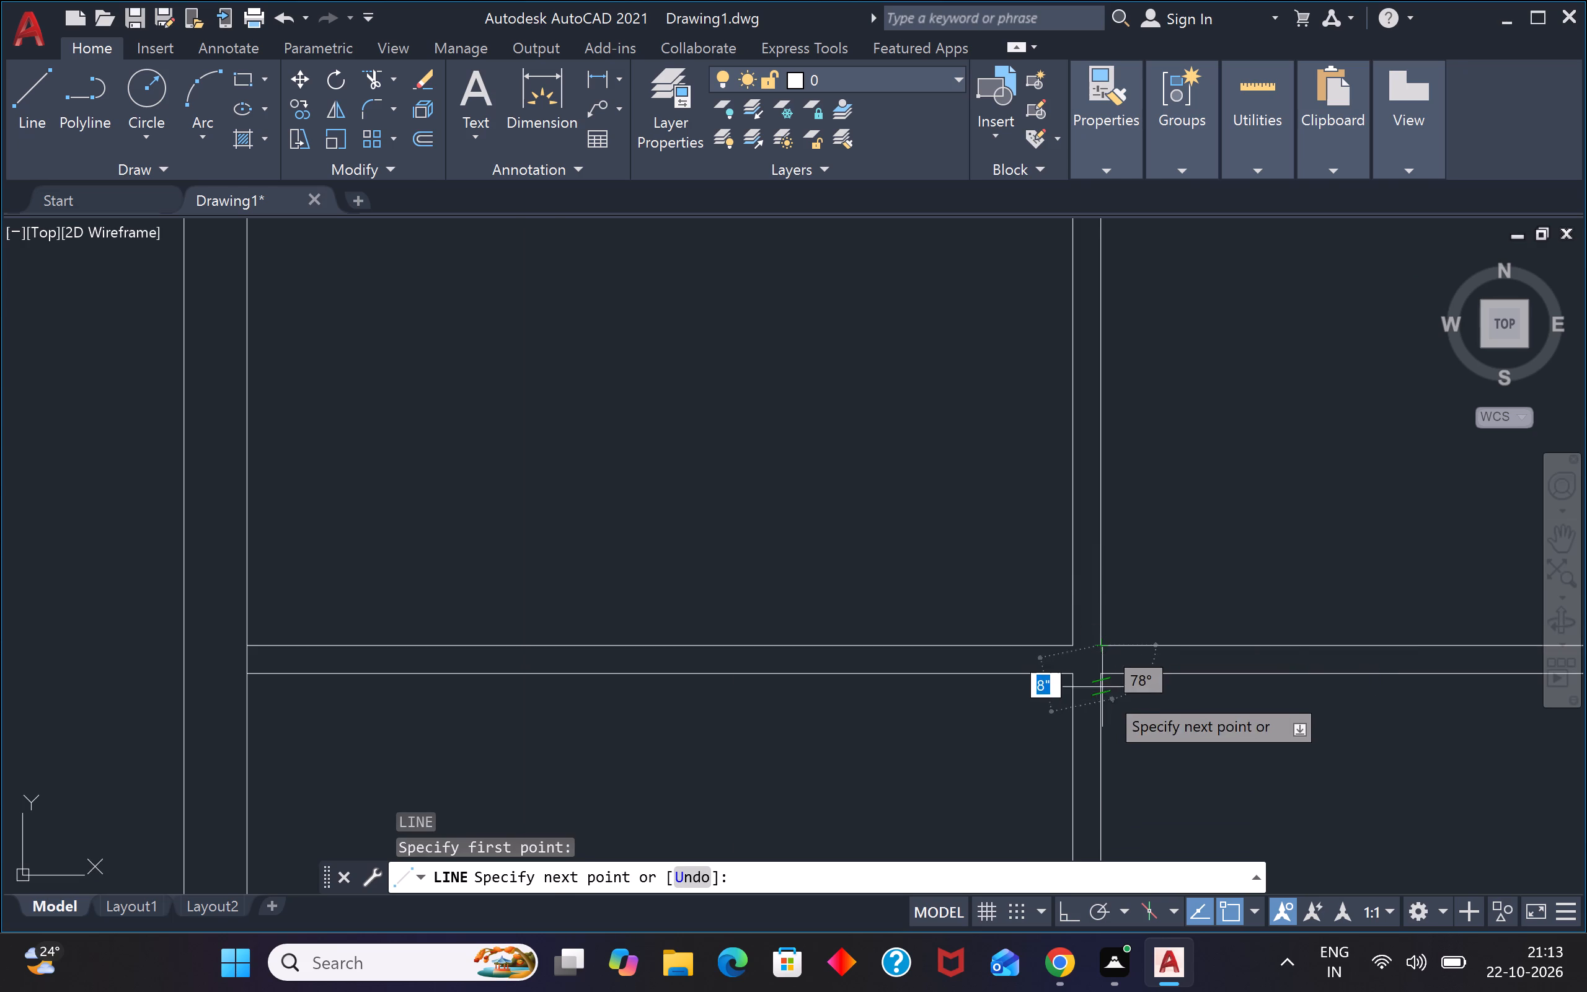
click(1097, 665)
key(Escape)
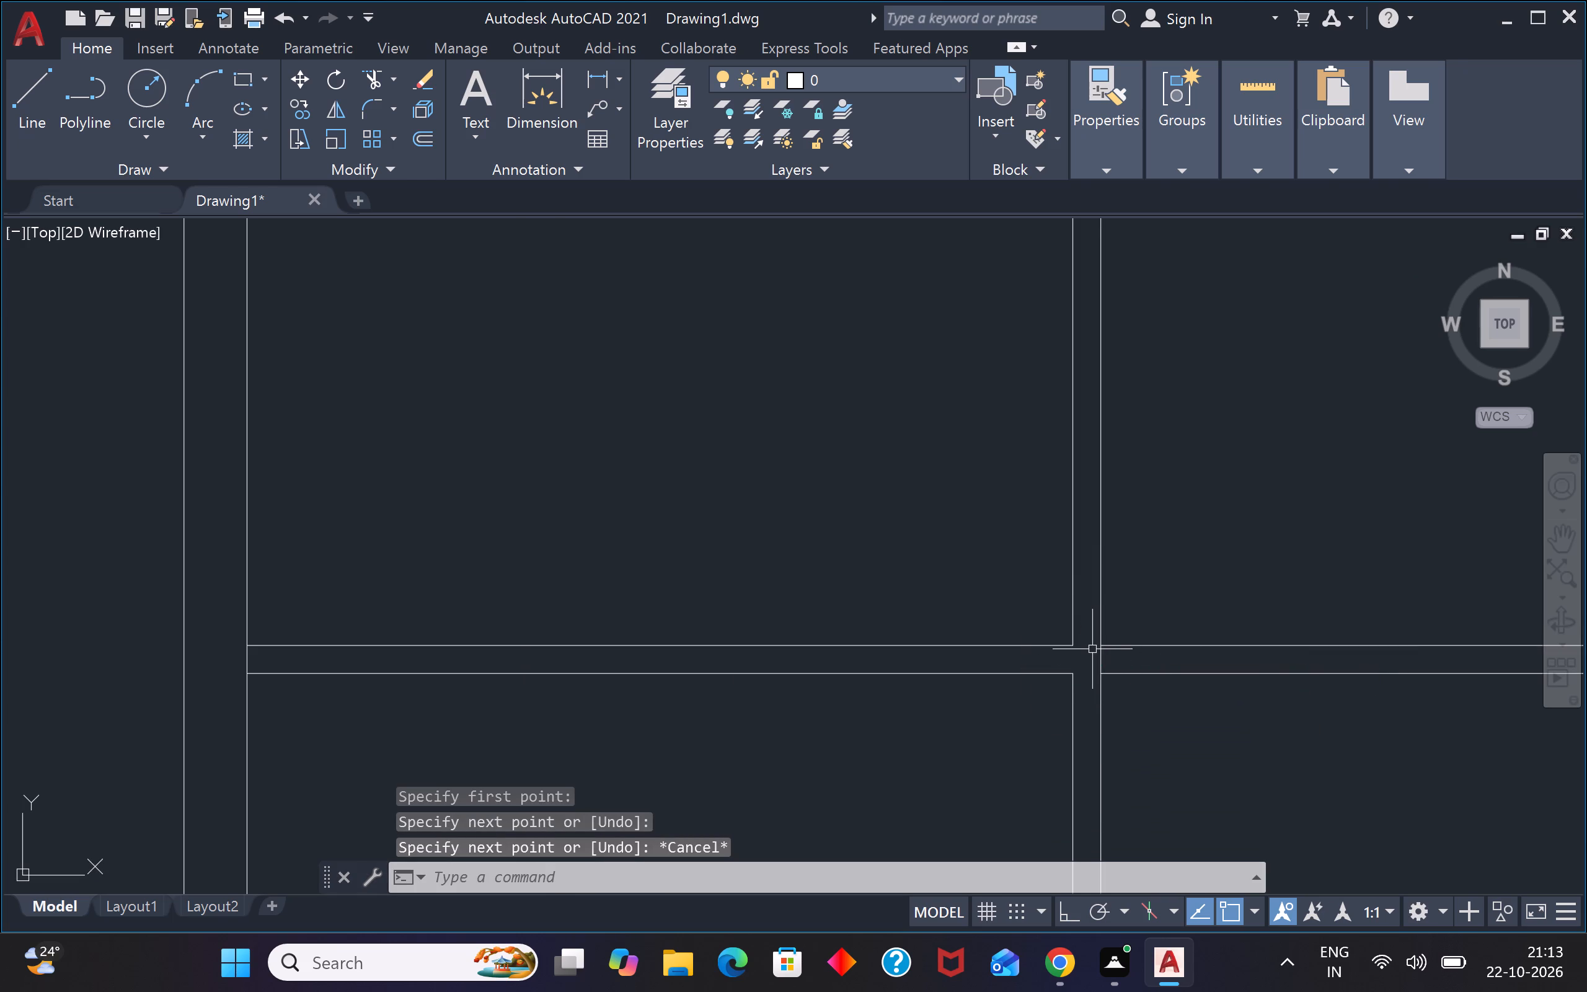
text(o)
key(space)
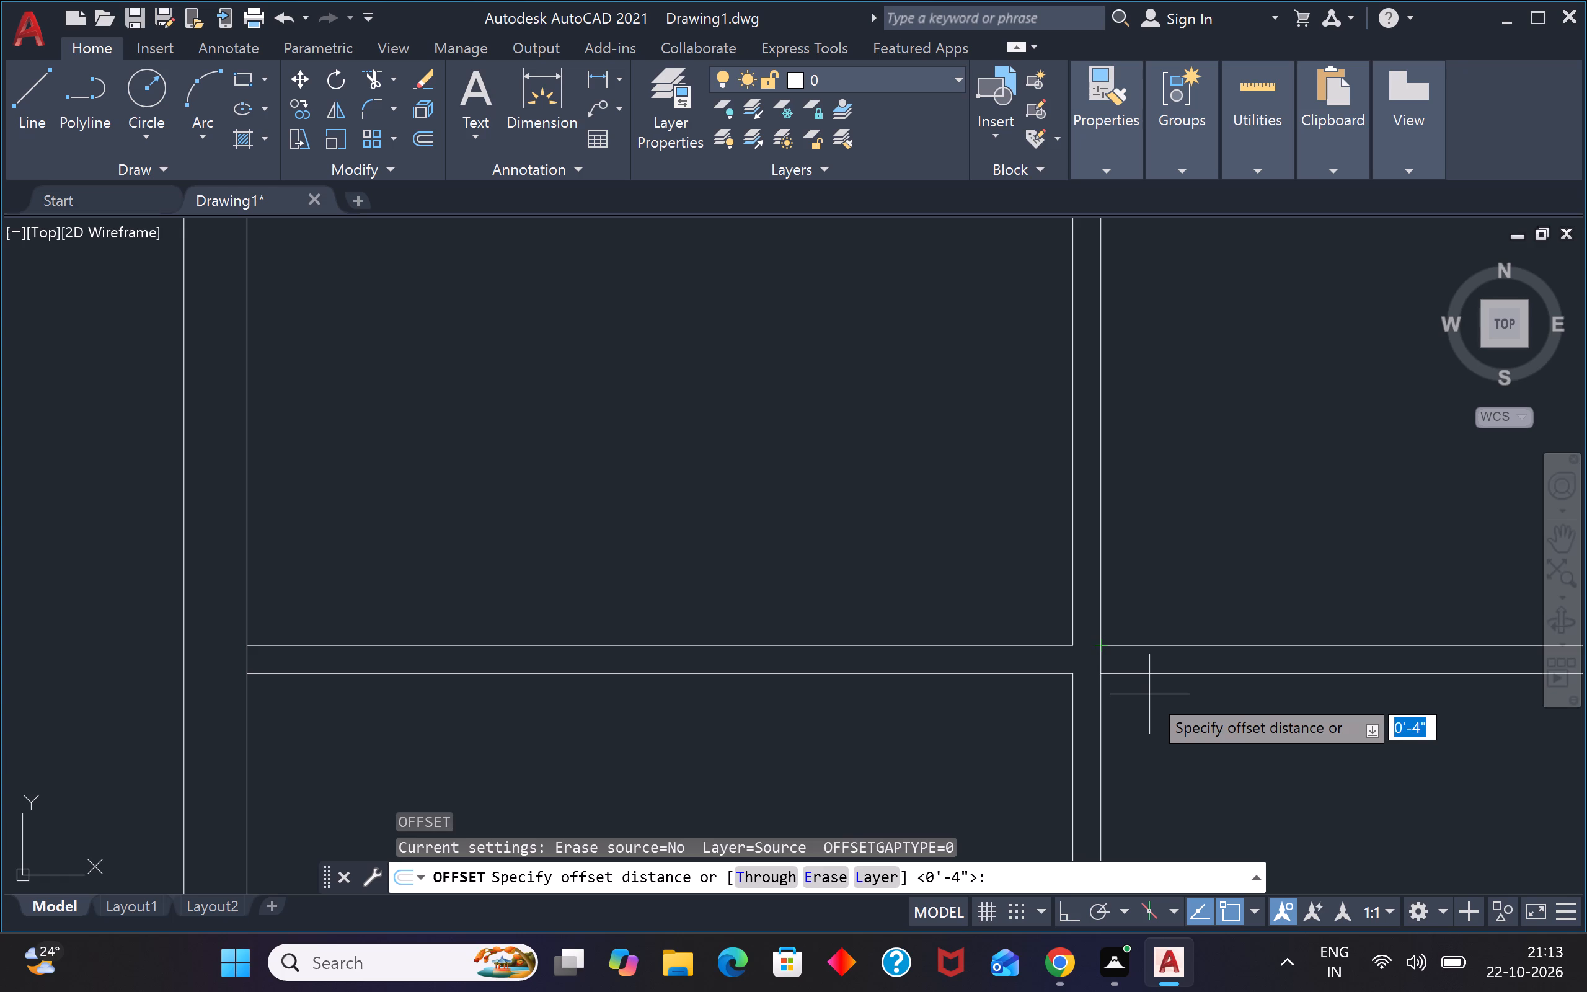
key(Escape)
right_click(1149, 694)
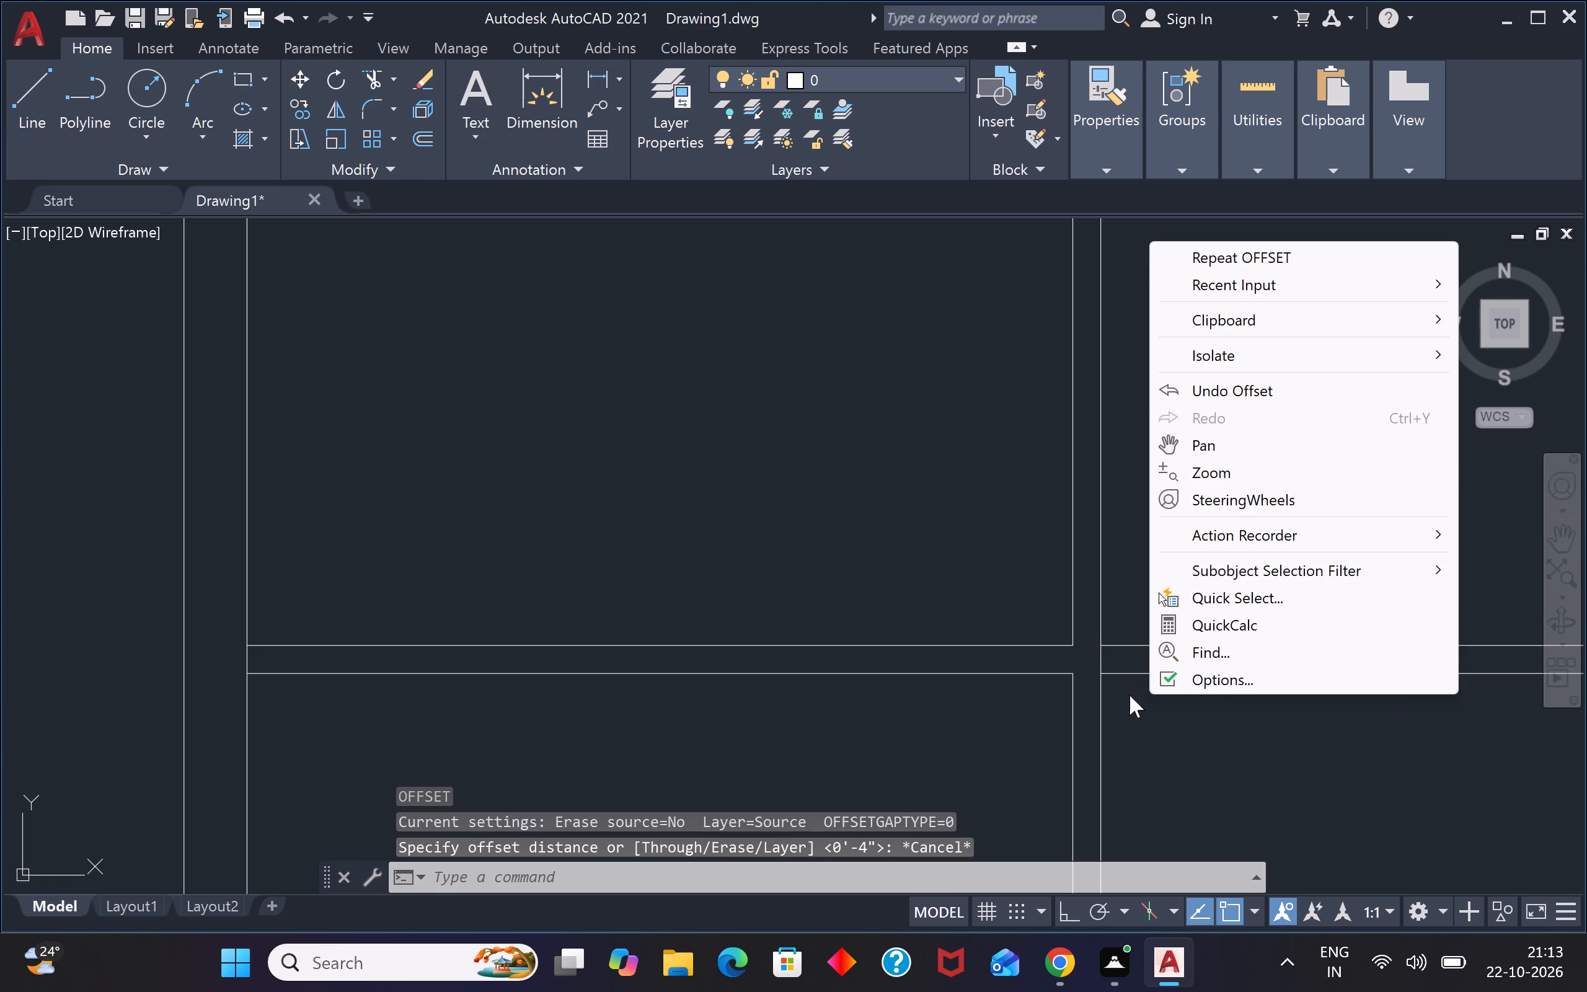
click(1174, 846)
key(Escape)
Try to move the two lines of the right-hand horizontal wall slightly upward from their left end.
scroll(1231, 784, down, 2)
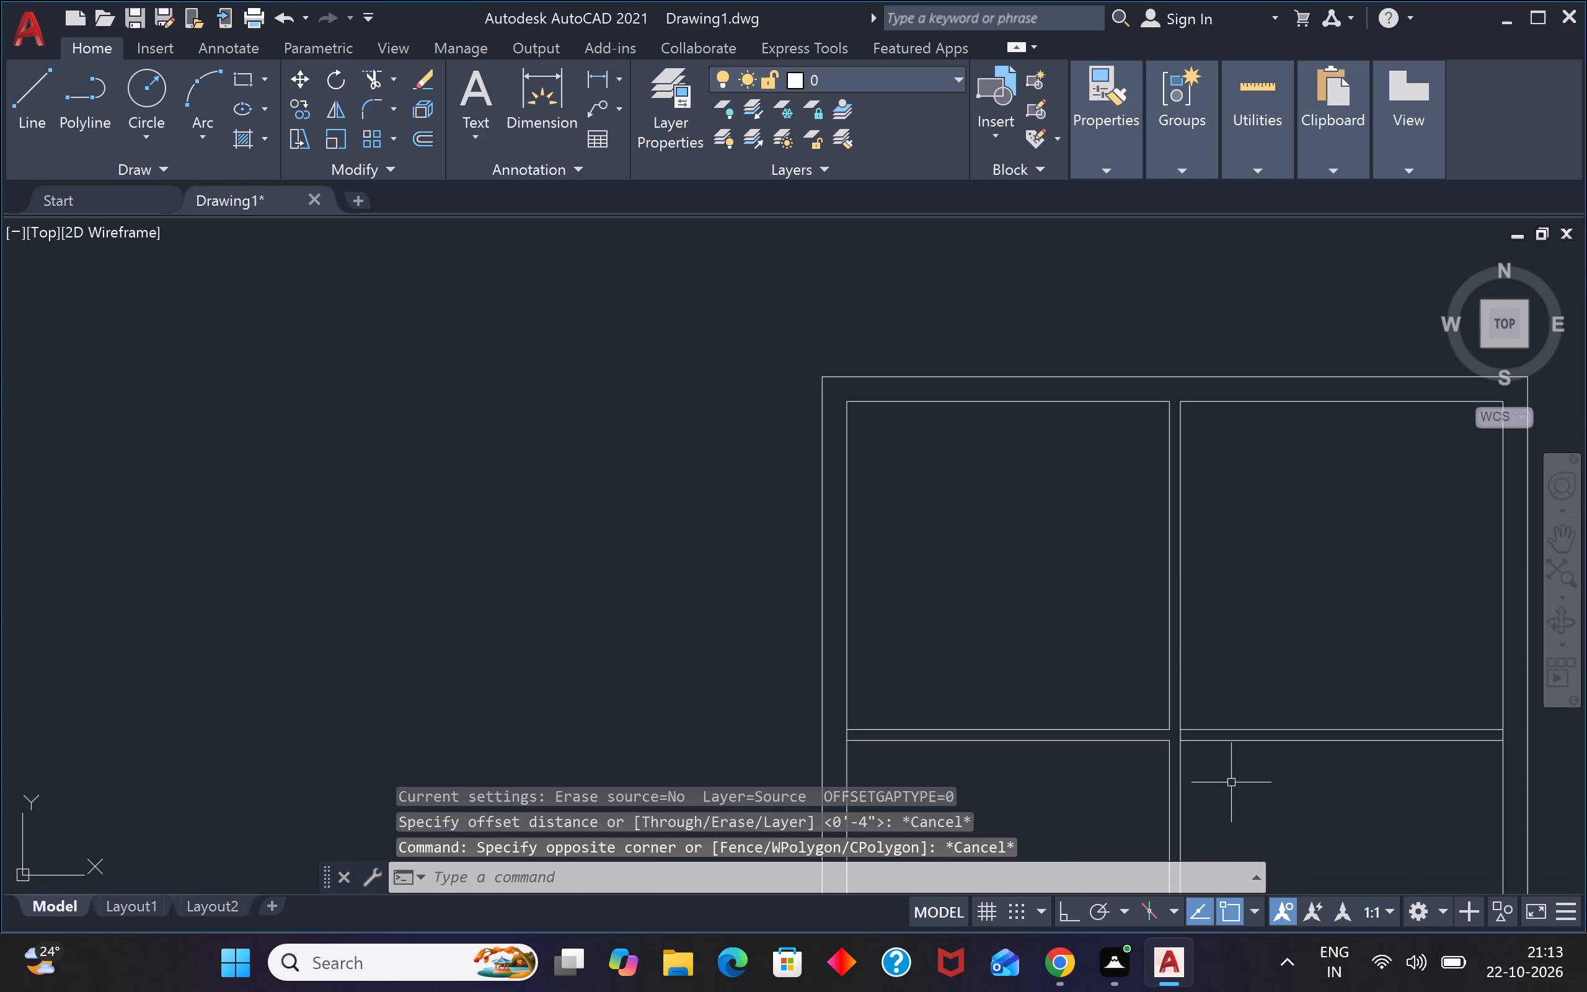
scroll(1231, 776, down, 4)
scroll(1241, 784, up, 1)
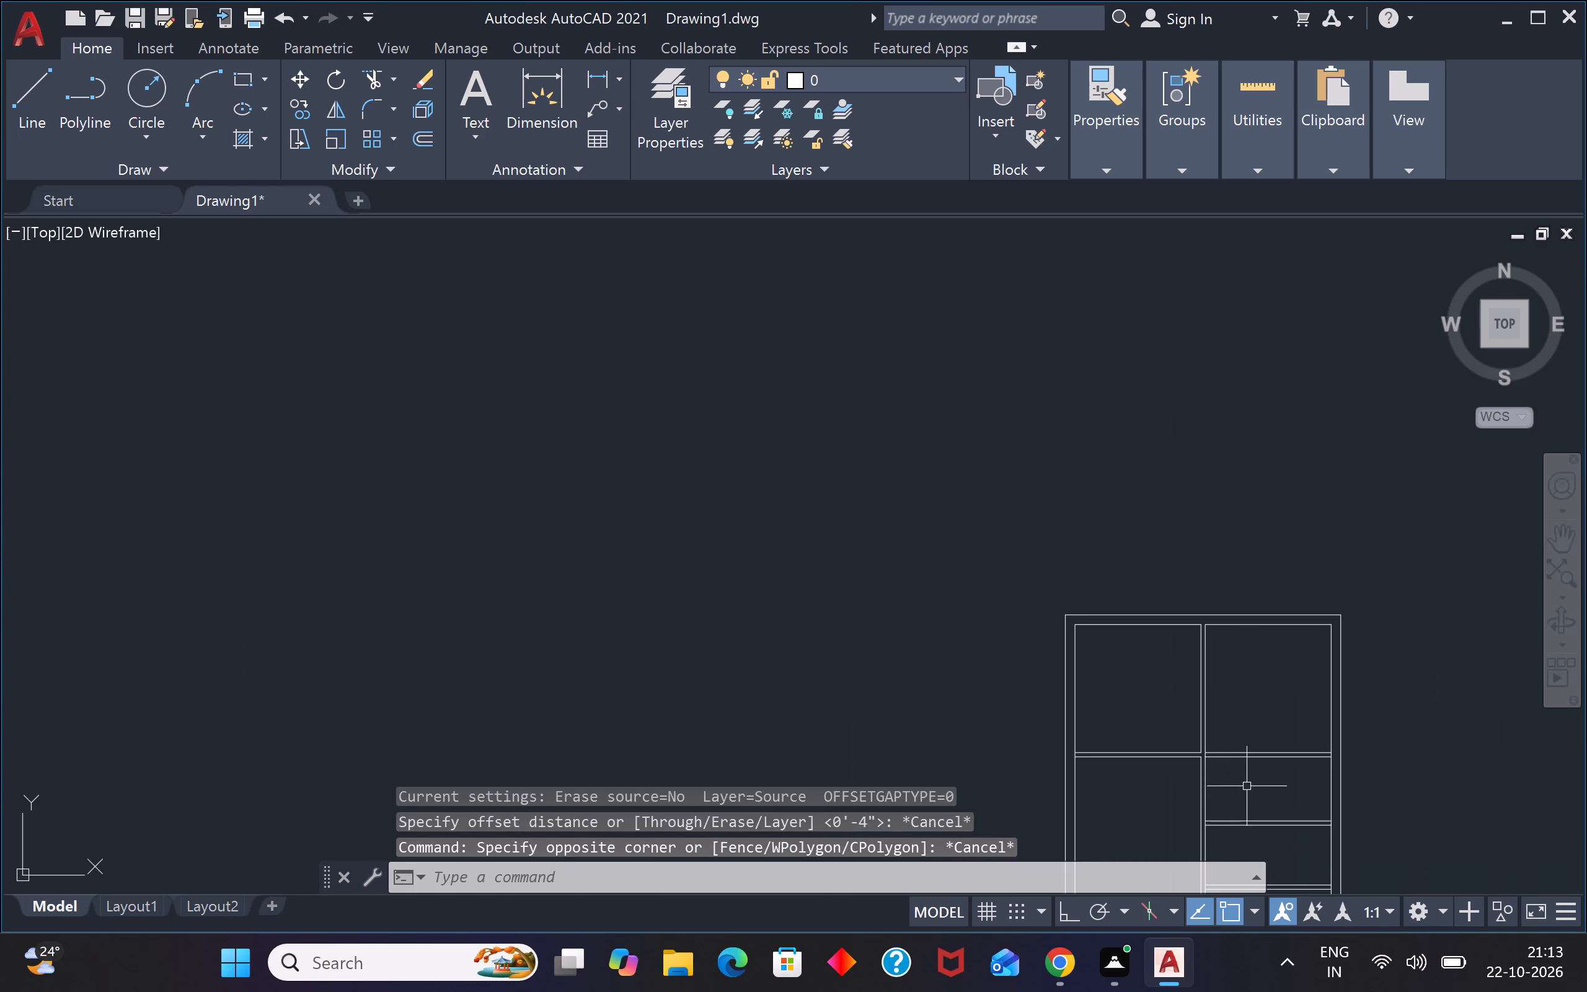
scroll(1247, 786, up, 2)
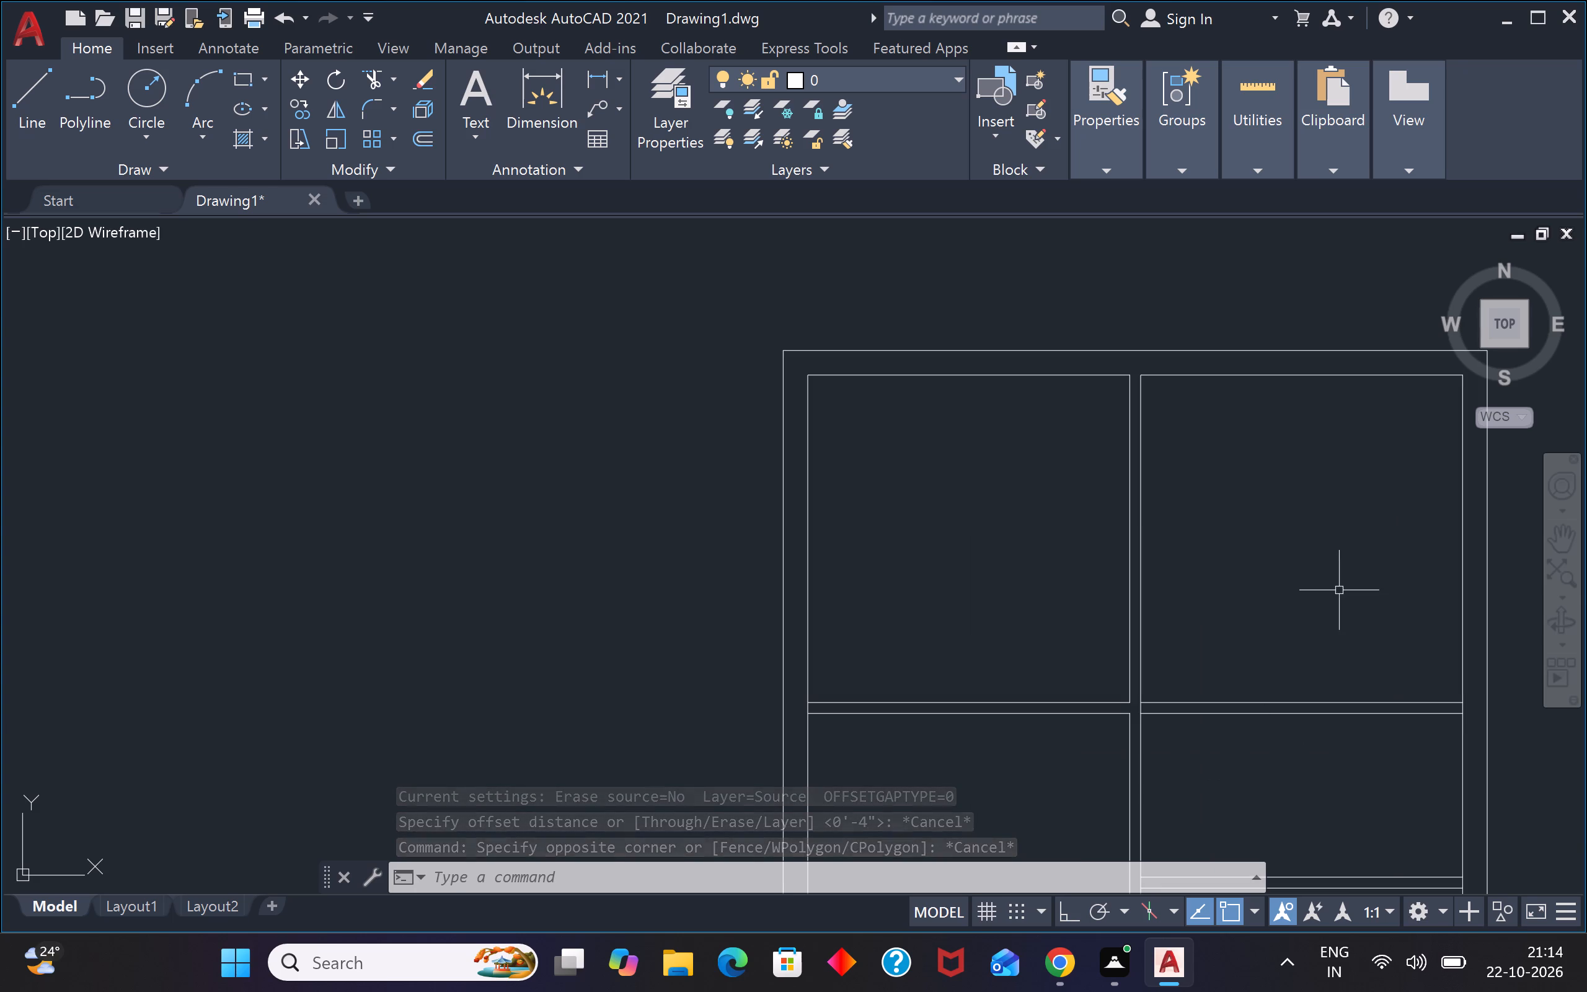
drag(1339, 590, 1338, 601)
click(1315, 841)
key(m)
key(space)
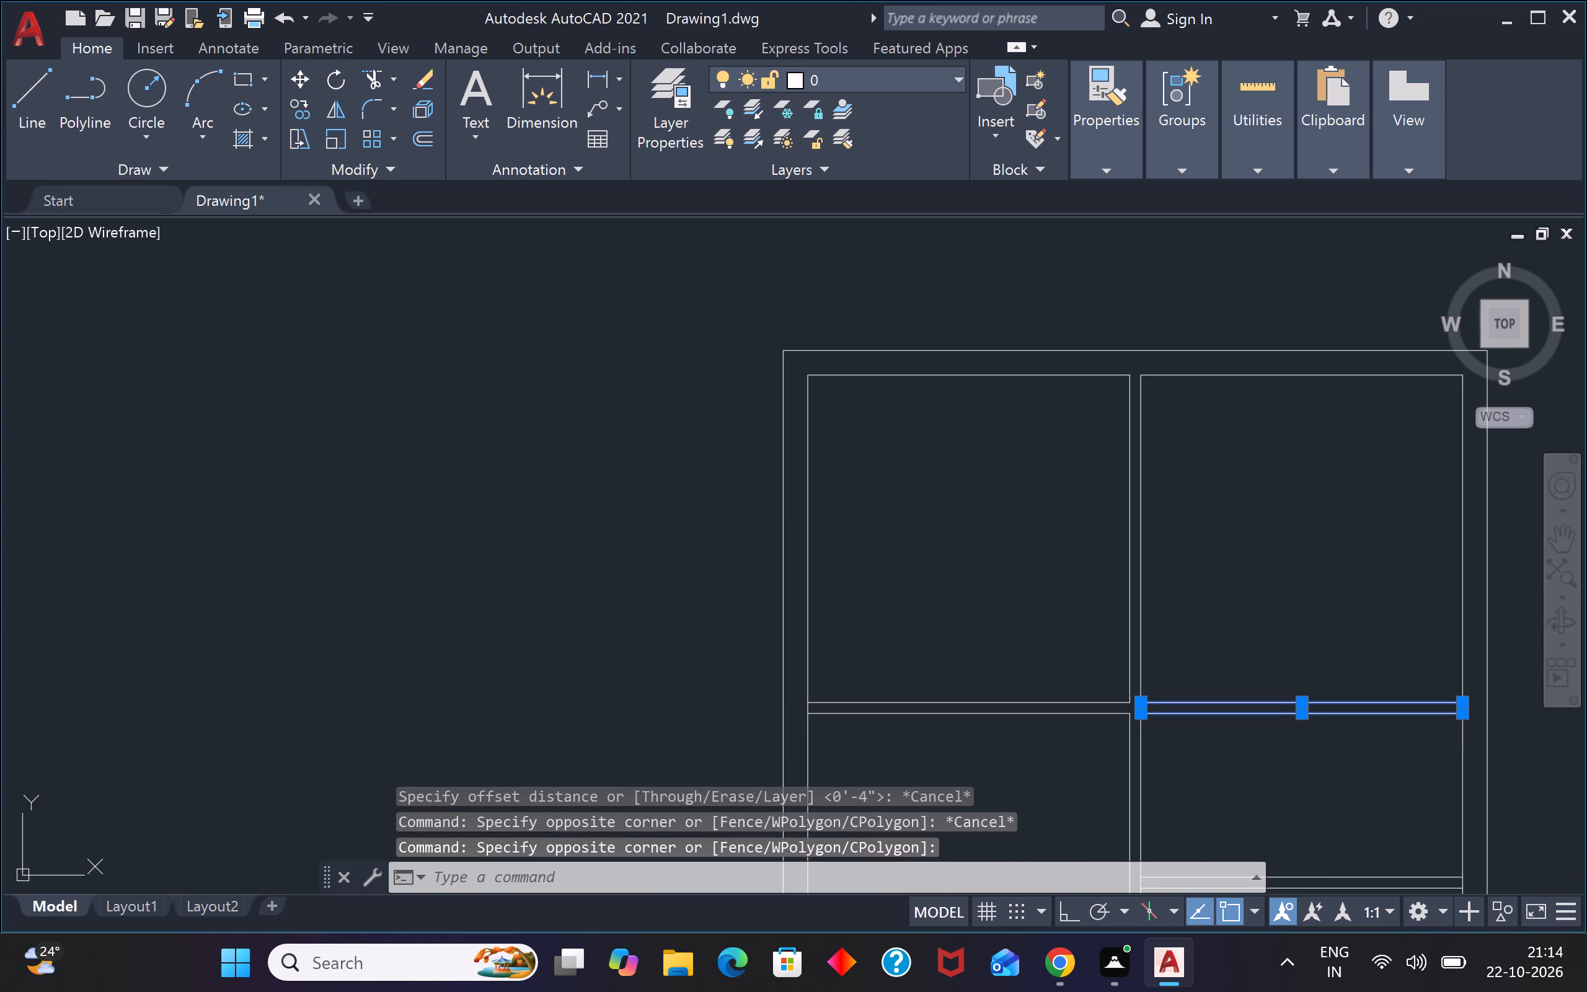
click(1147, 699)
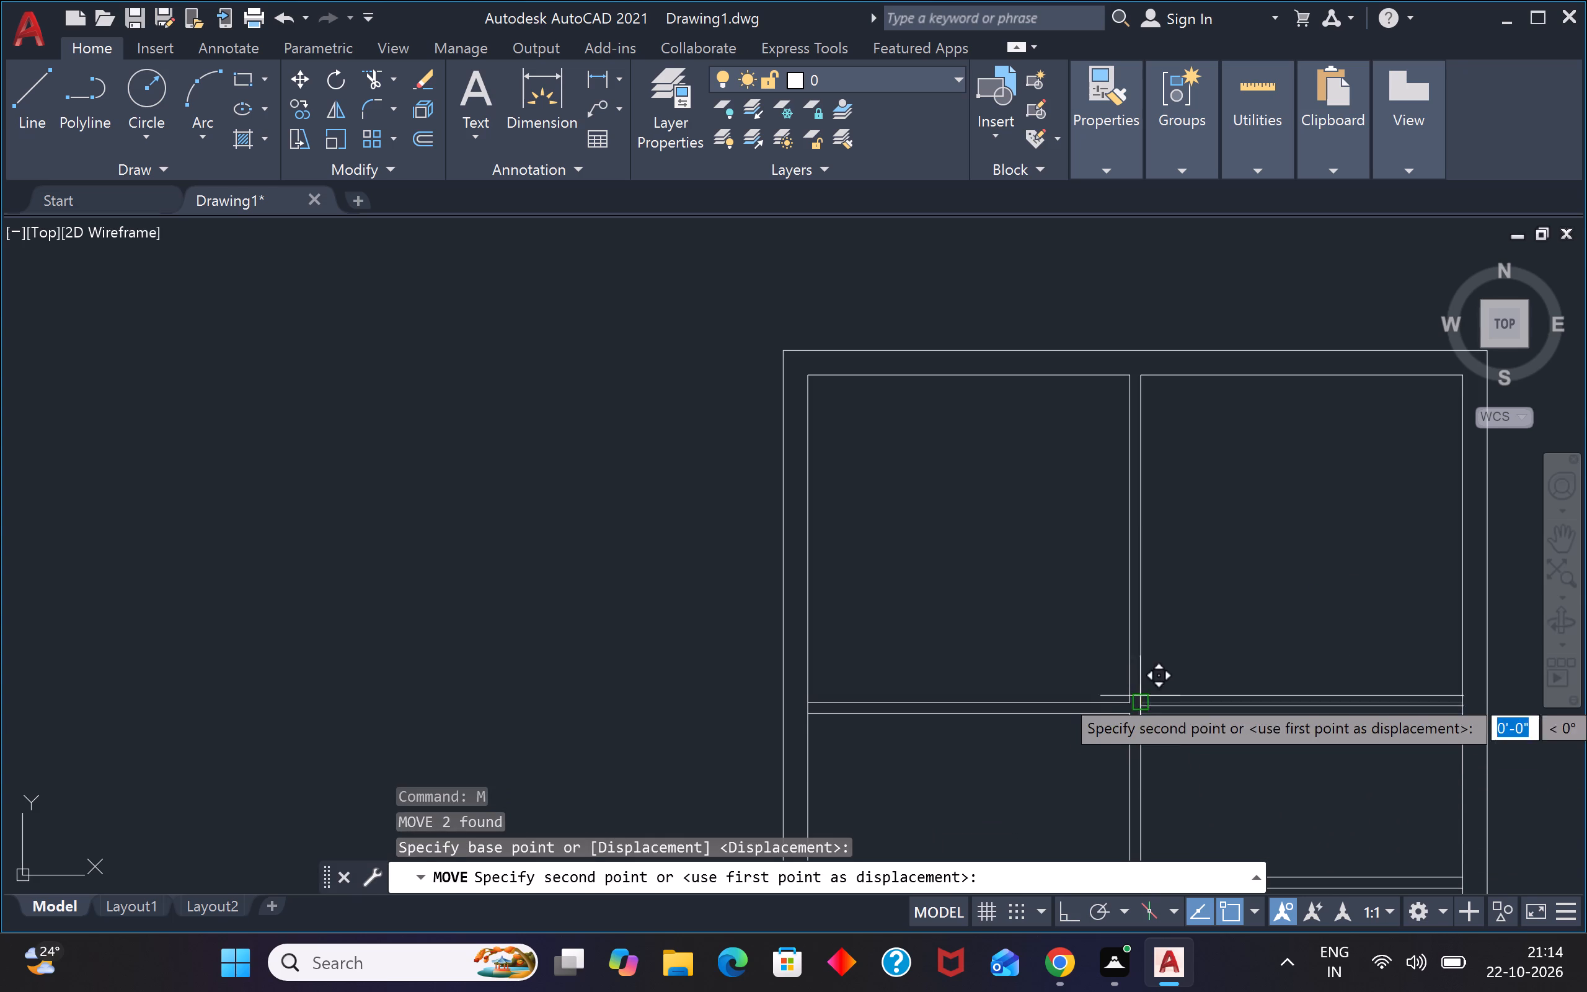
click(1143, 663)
Move both lines of the right-hand horizontal wall upward by about 1'-2", using their midpoint as the base point.
click(1266, 685)
click(1245, 724)
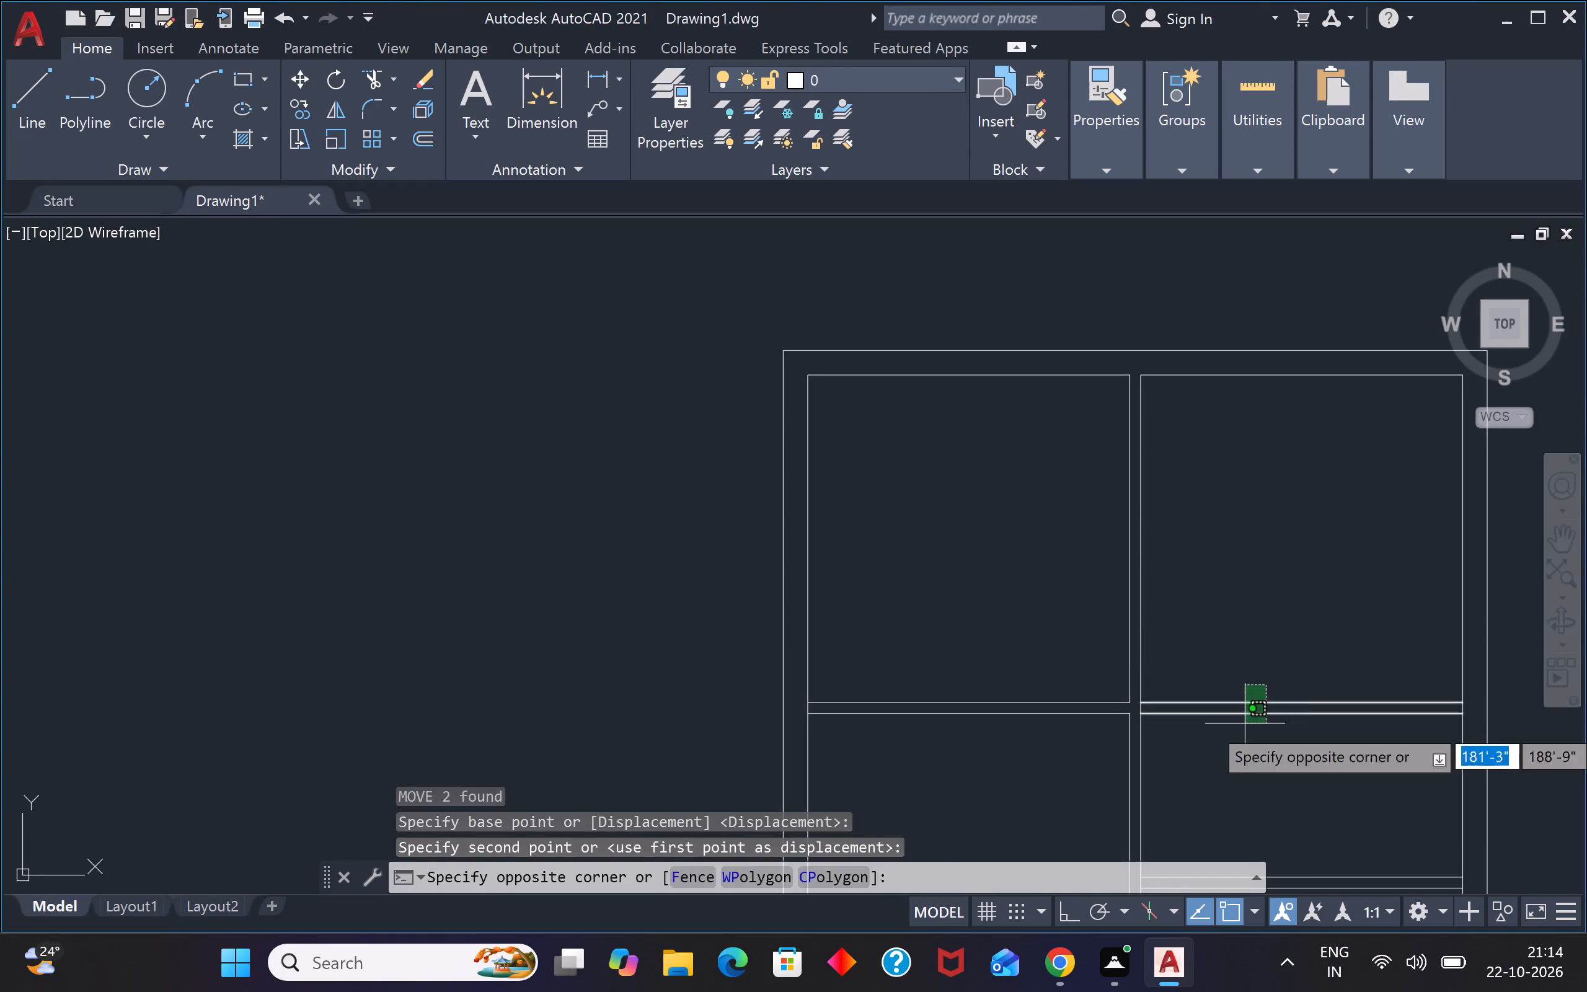
key(m)
key(space)
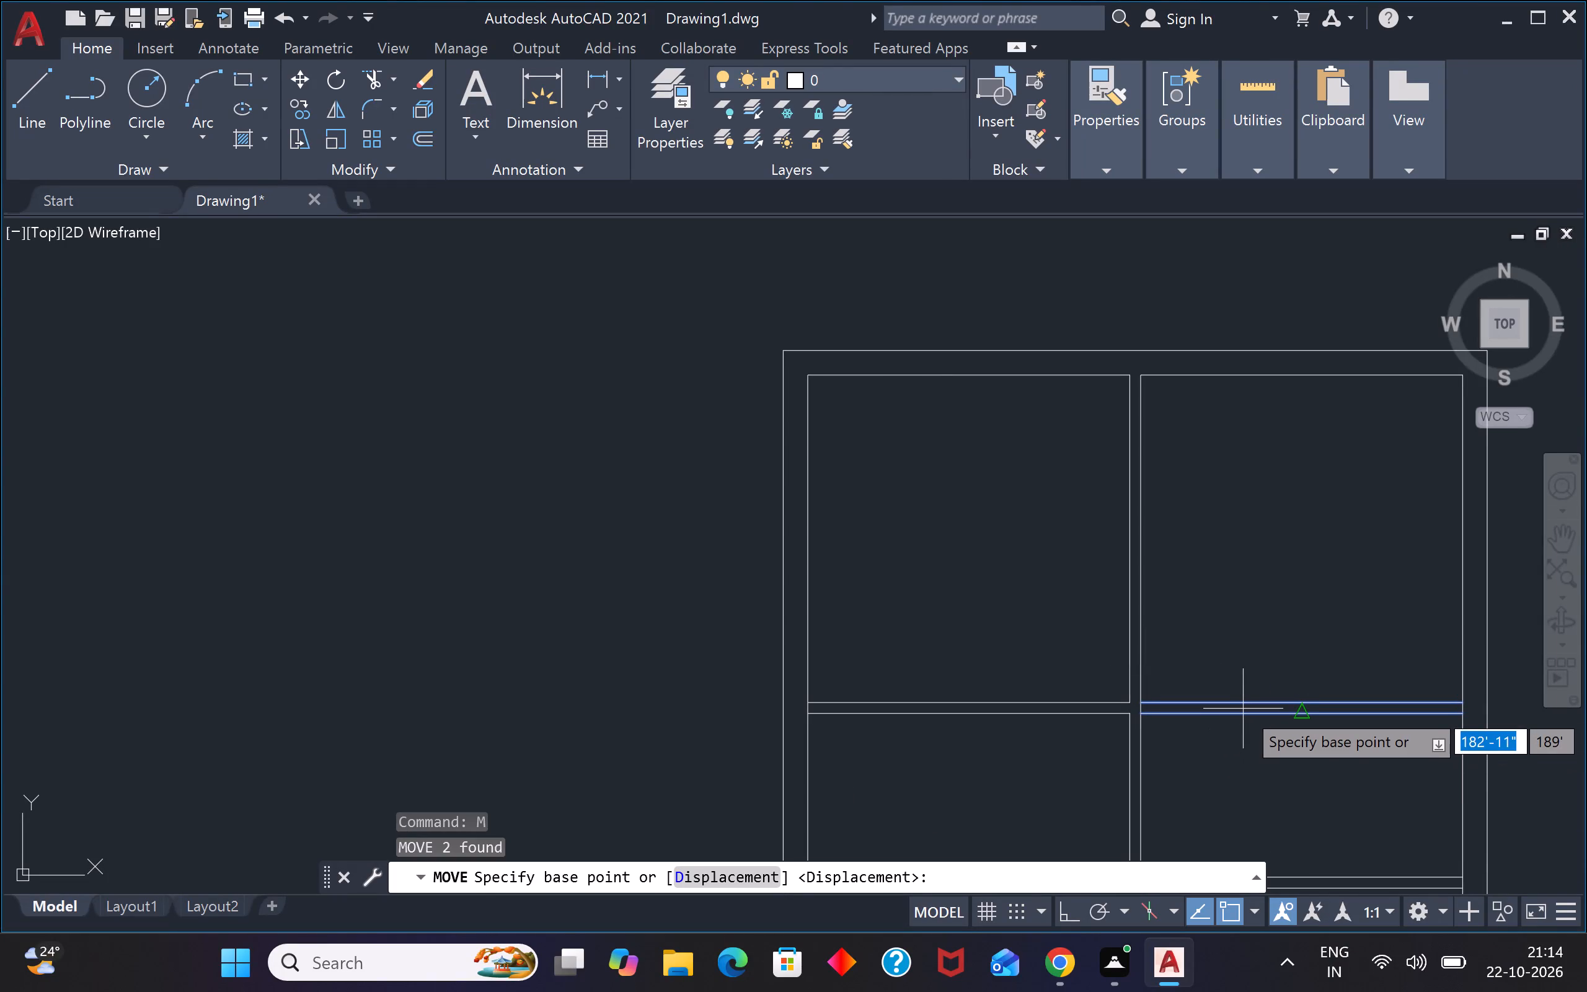
click(1304, 707)
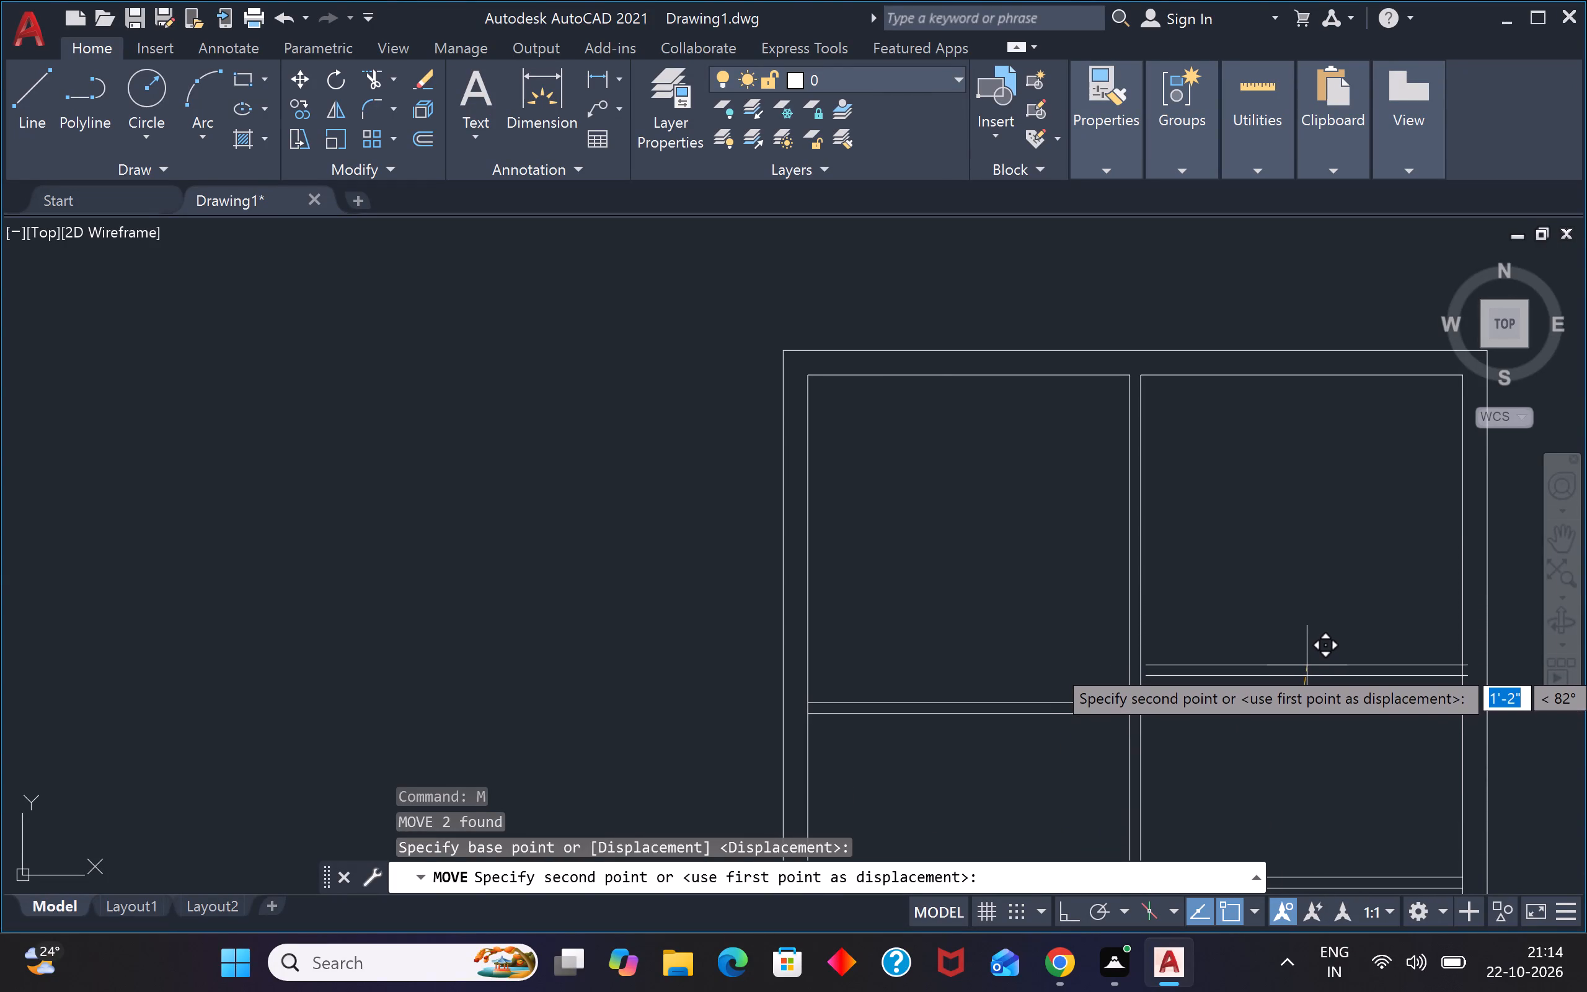
click(1305, 663)
Extend the two moved horizontal lines to the right line of the central vertical partition.
scroll(1365, 663, up, 1)
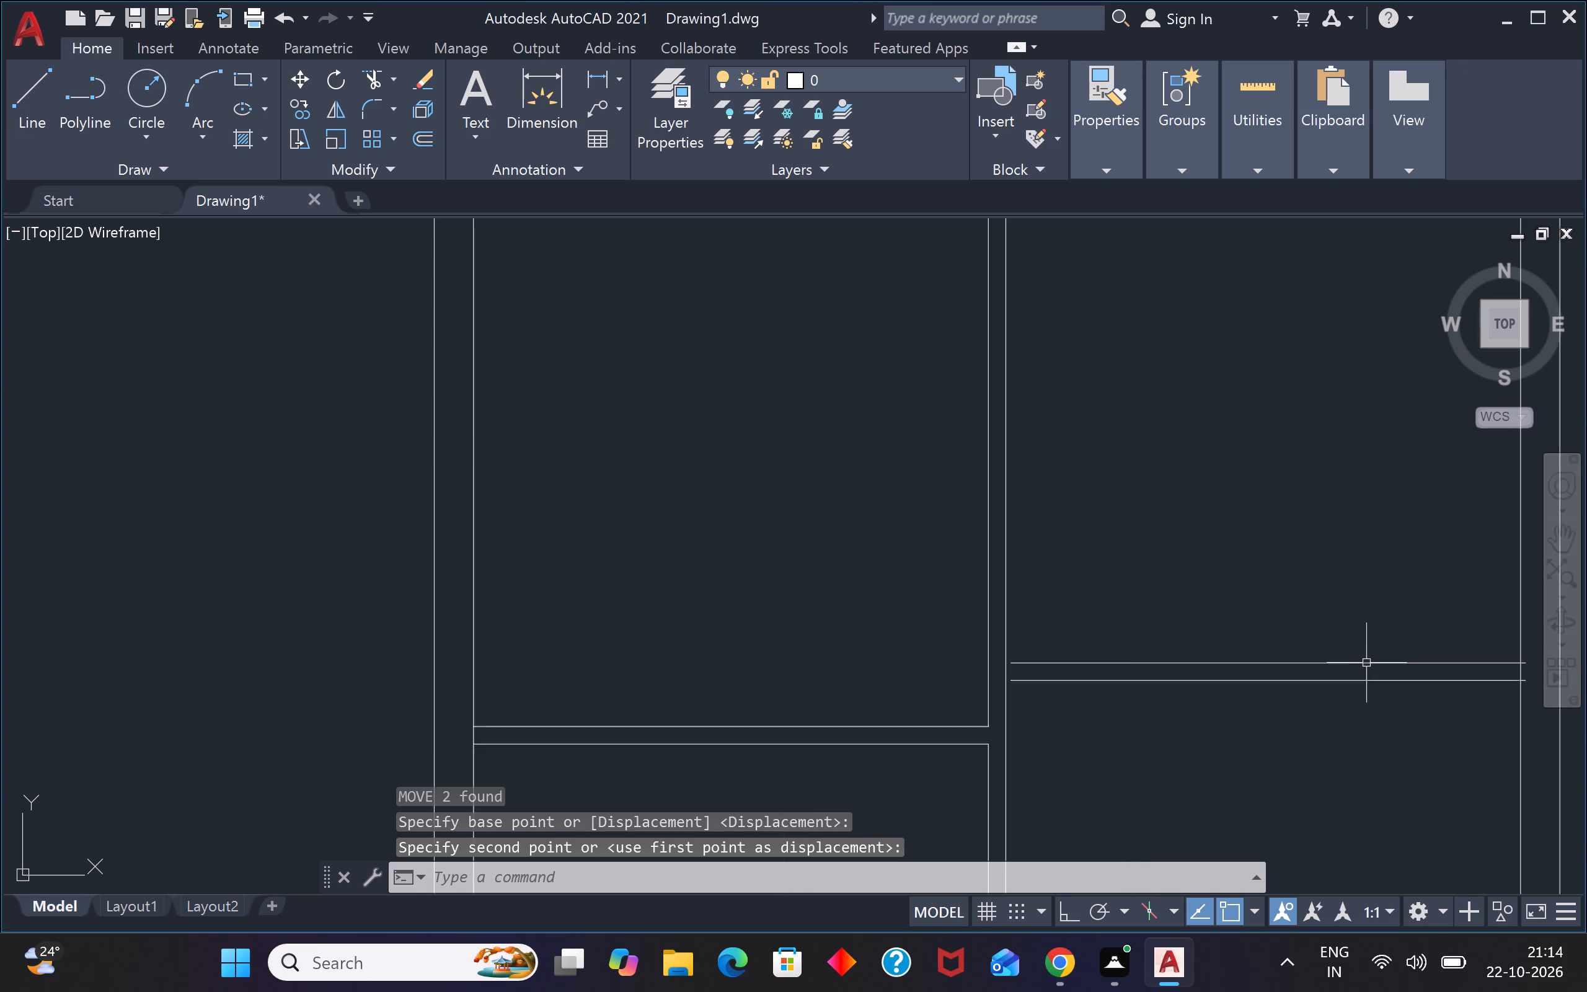
scroll(1366, 663, up, 1)
text(ex)
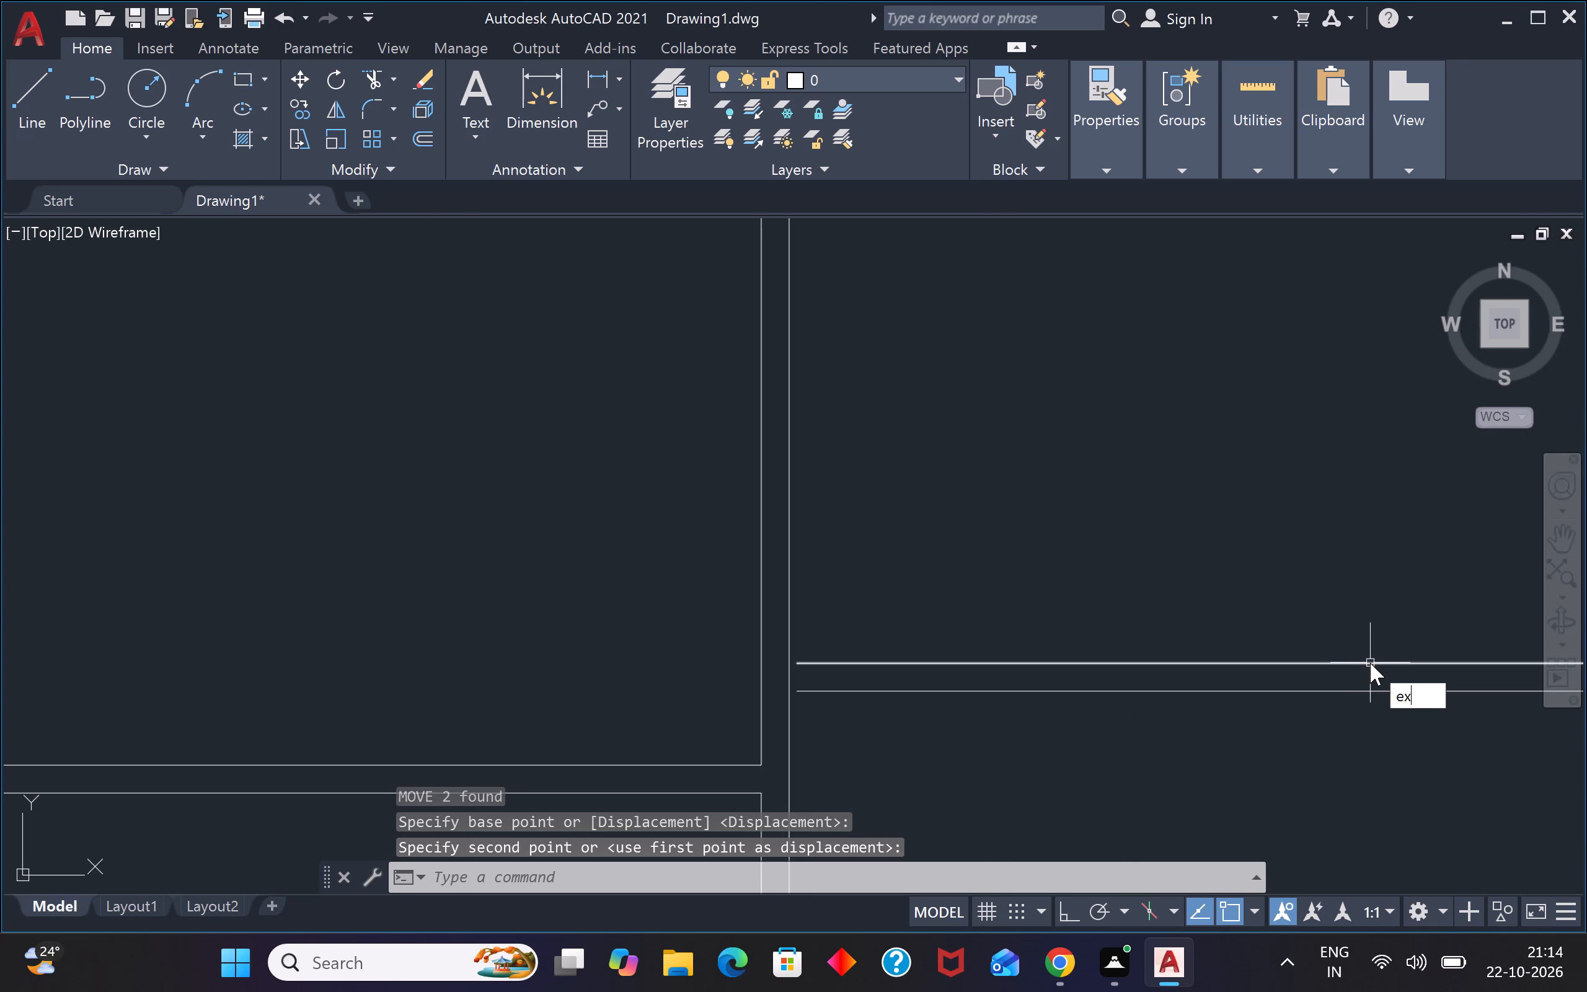
key(space)
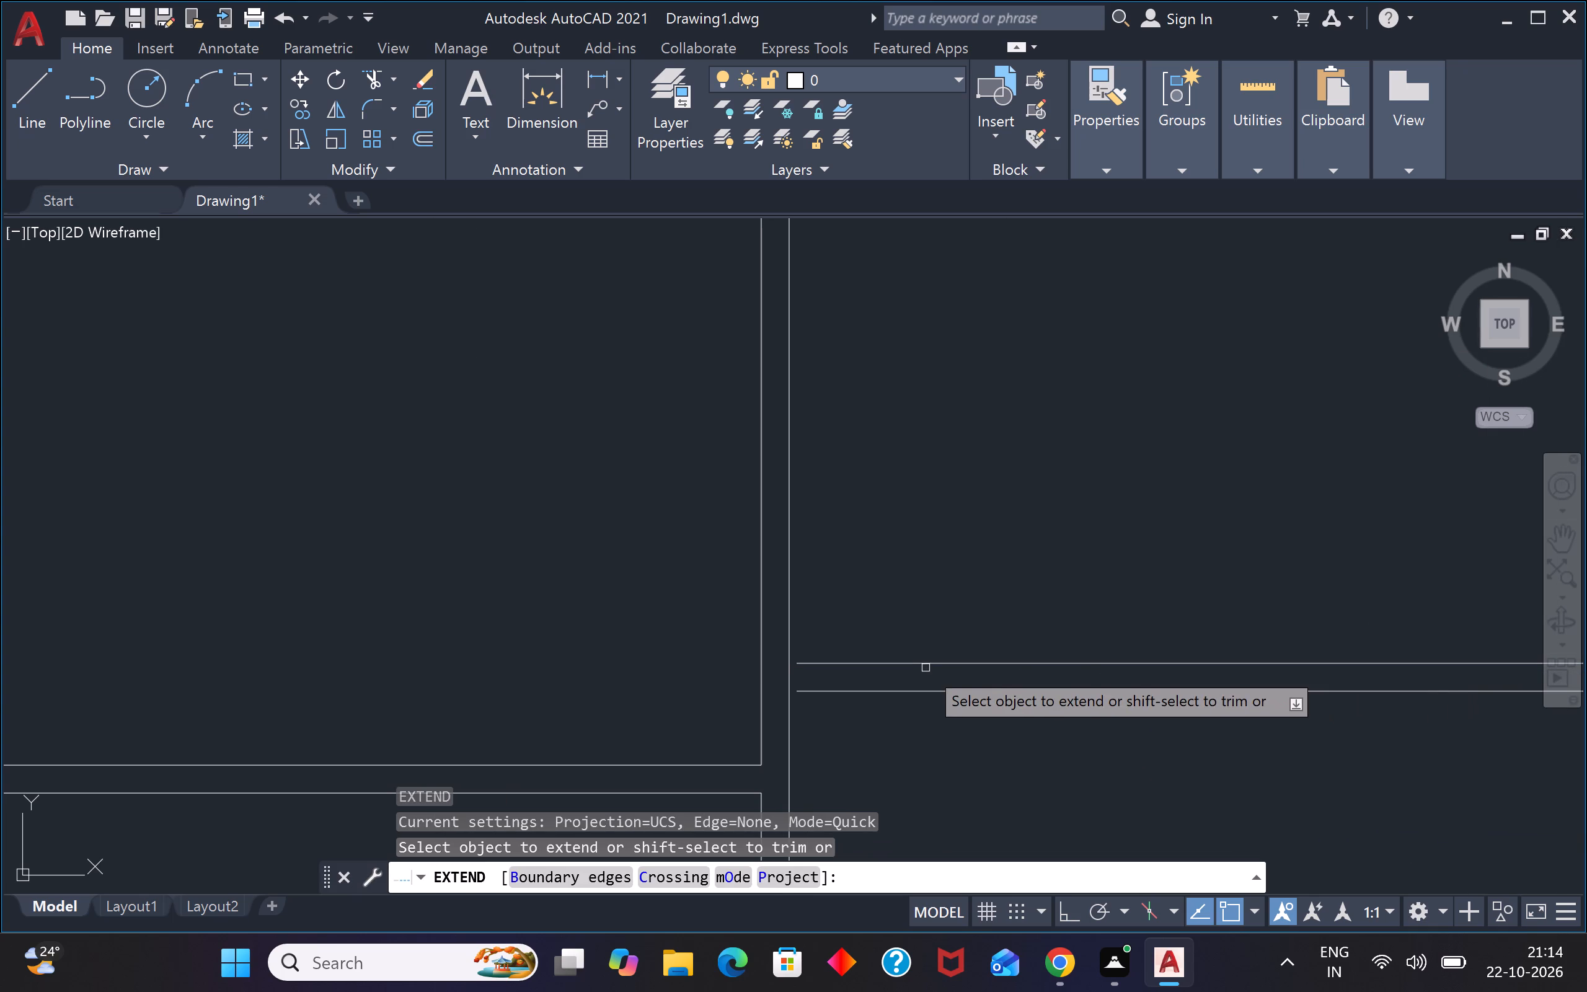
click(924, 661)
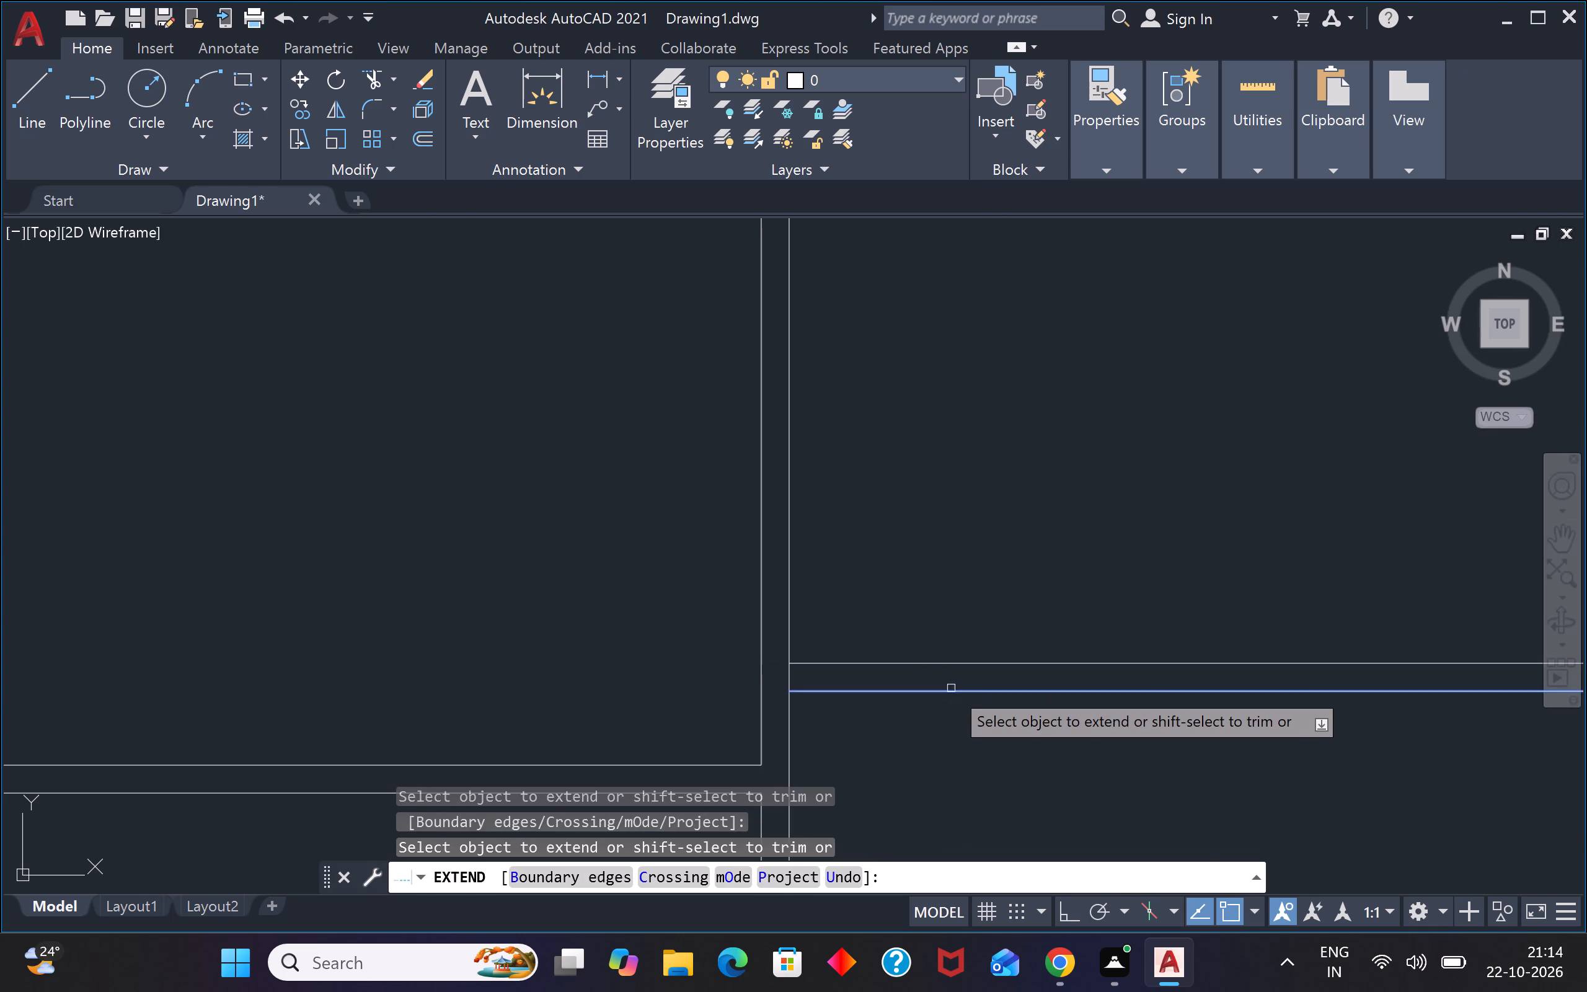
click(951, 688)
Trim the moved lines' overhangs at the right outer wall and remove the inner wall line segment between them.
scroll(951, 688, down, 2)
scroll(1355, 735, down, 1)
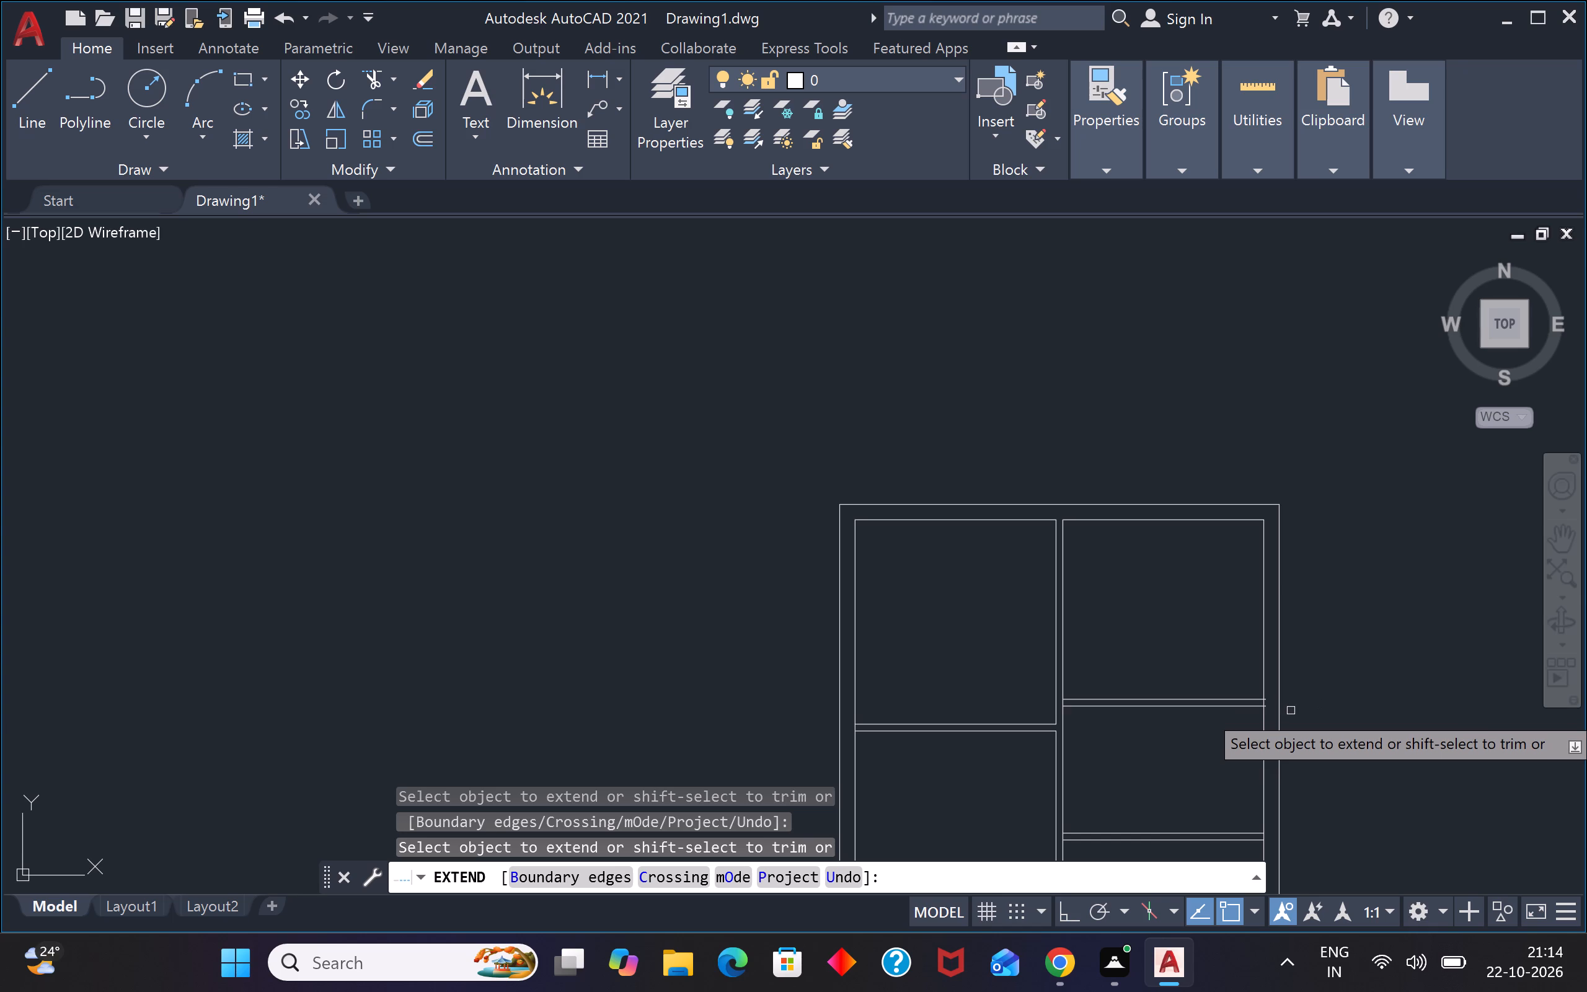
shift+scroll(1260, 711, up, 4)
shift+scroll(1301, 652, up, 3)
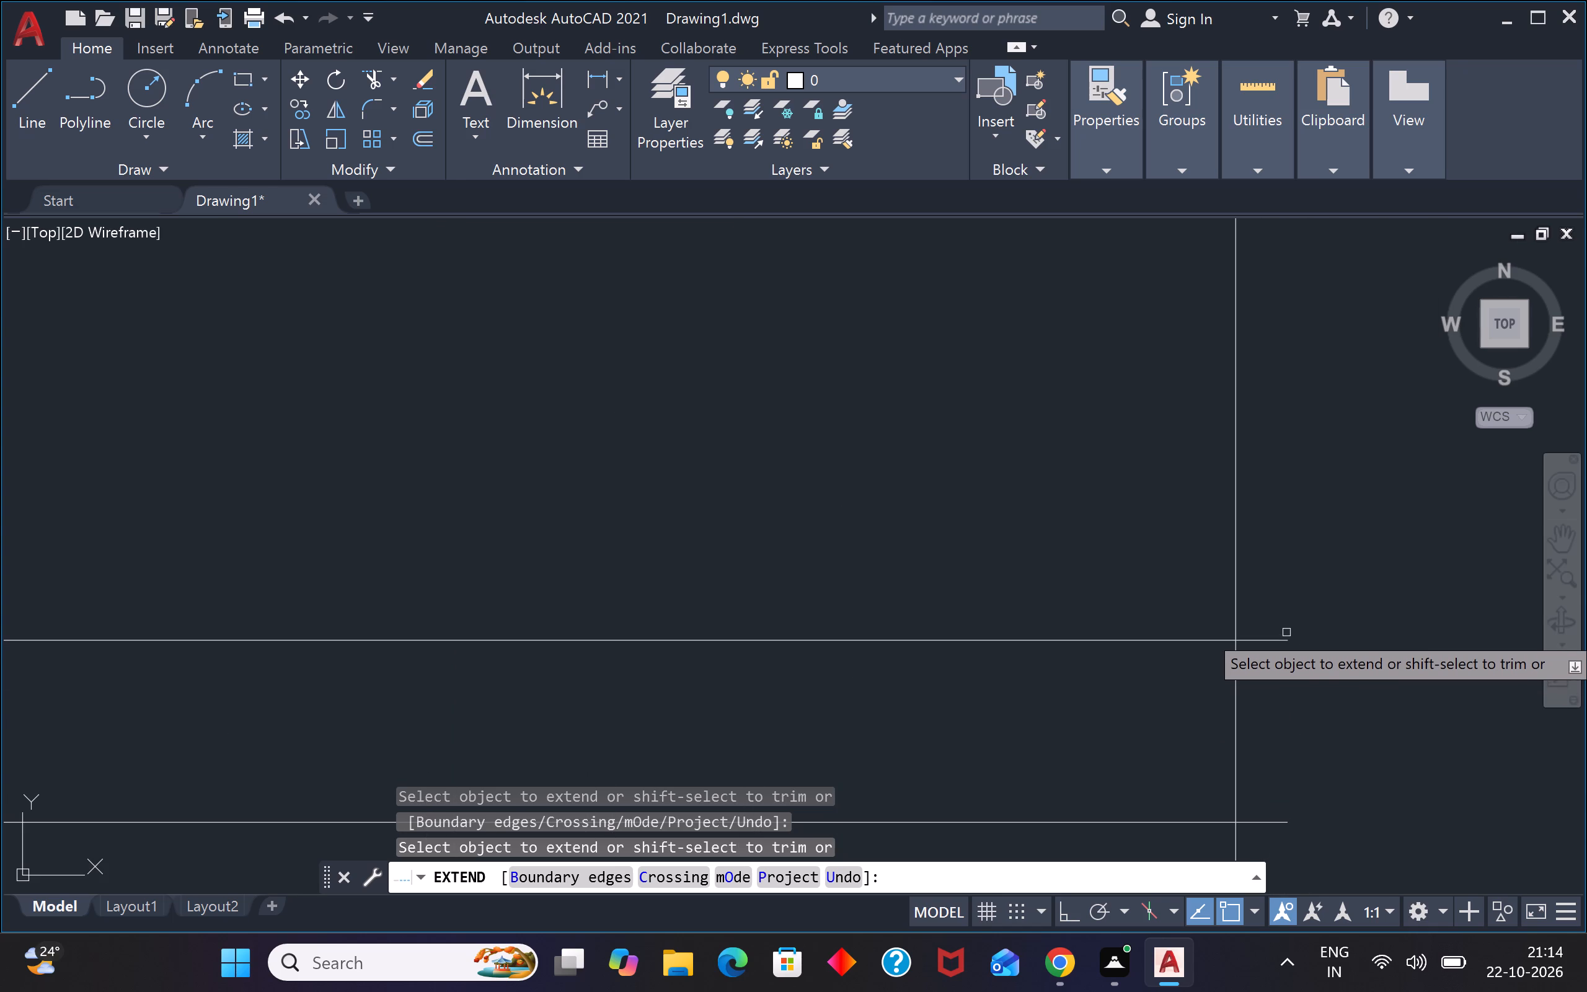
shift+click(1283, 626)
shift+click(1278, 679)
shift+click(1284, 721)
shift+click(1269, 838)
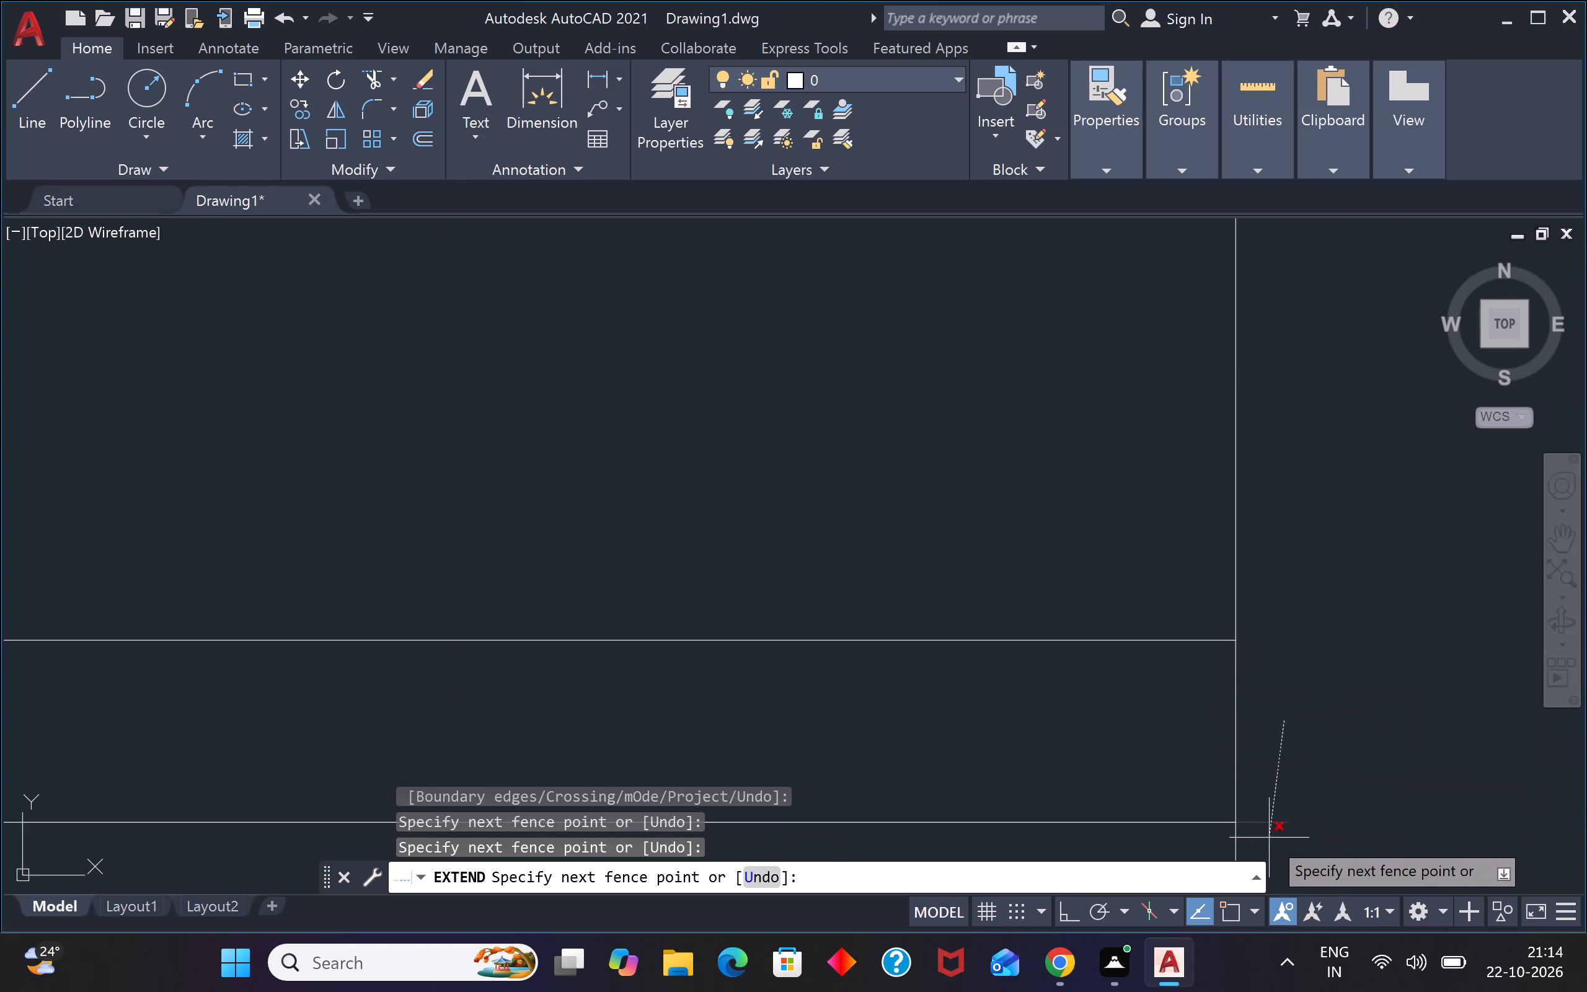
shift+click(1284, 749)
shift+click(1126, 722)
Trim the central partition's right line between the two moved horizontal lines to open the wall junction.
shift+scroll(1123, 713, down, 2)
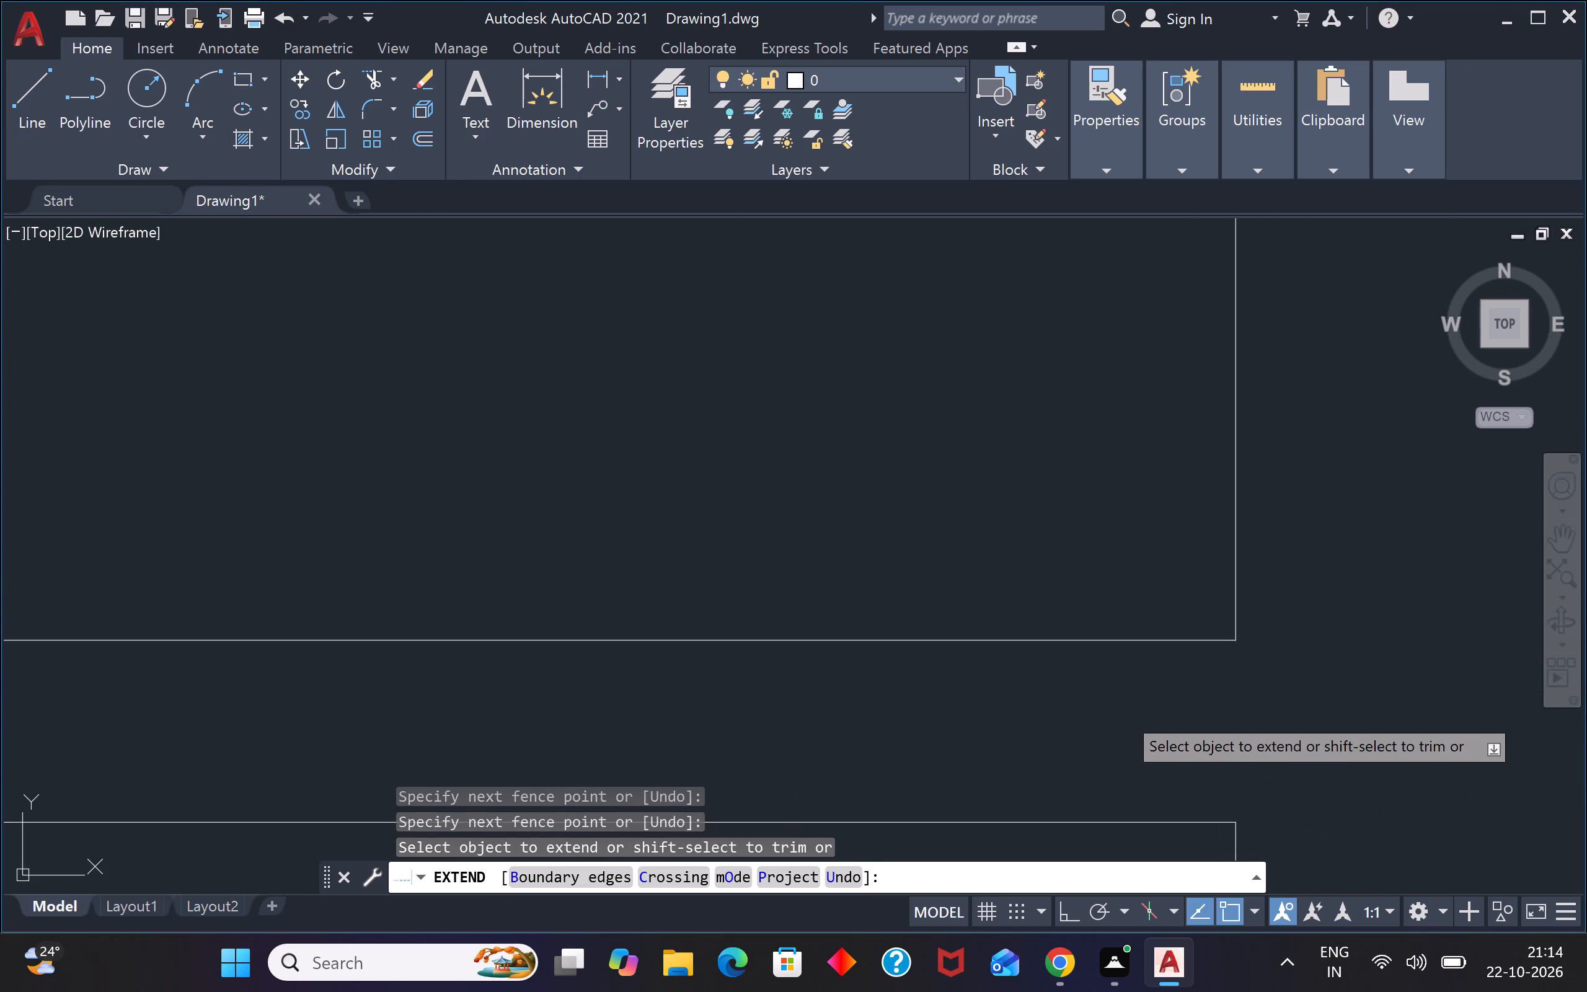
shift+scroll(352, 698, down, 5)
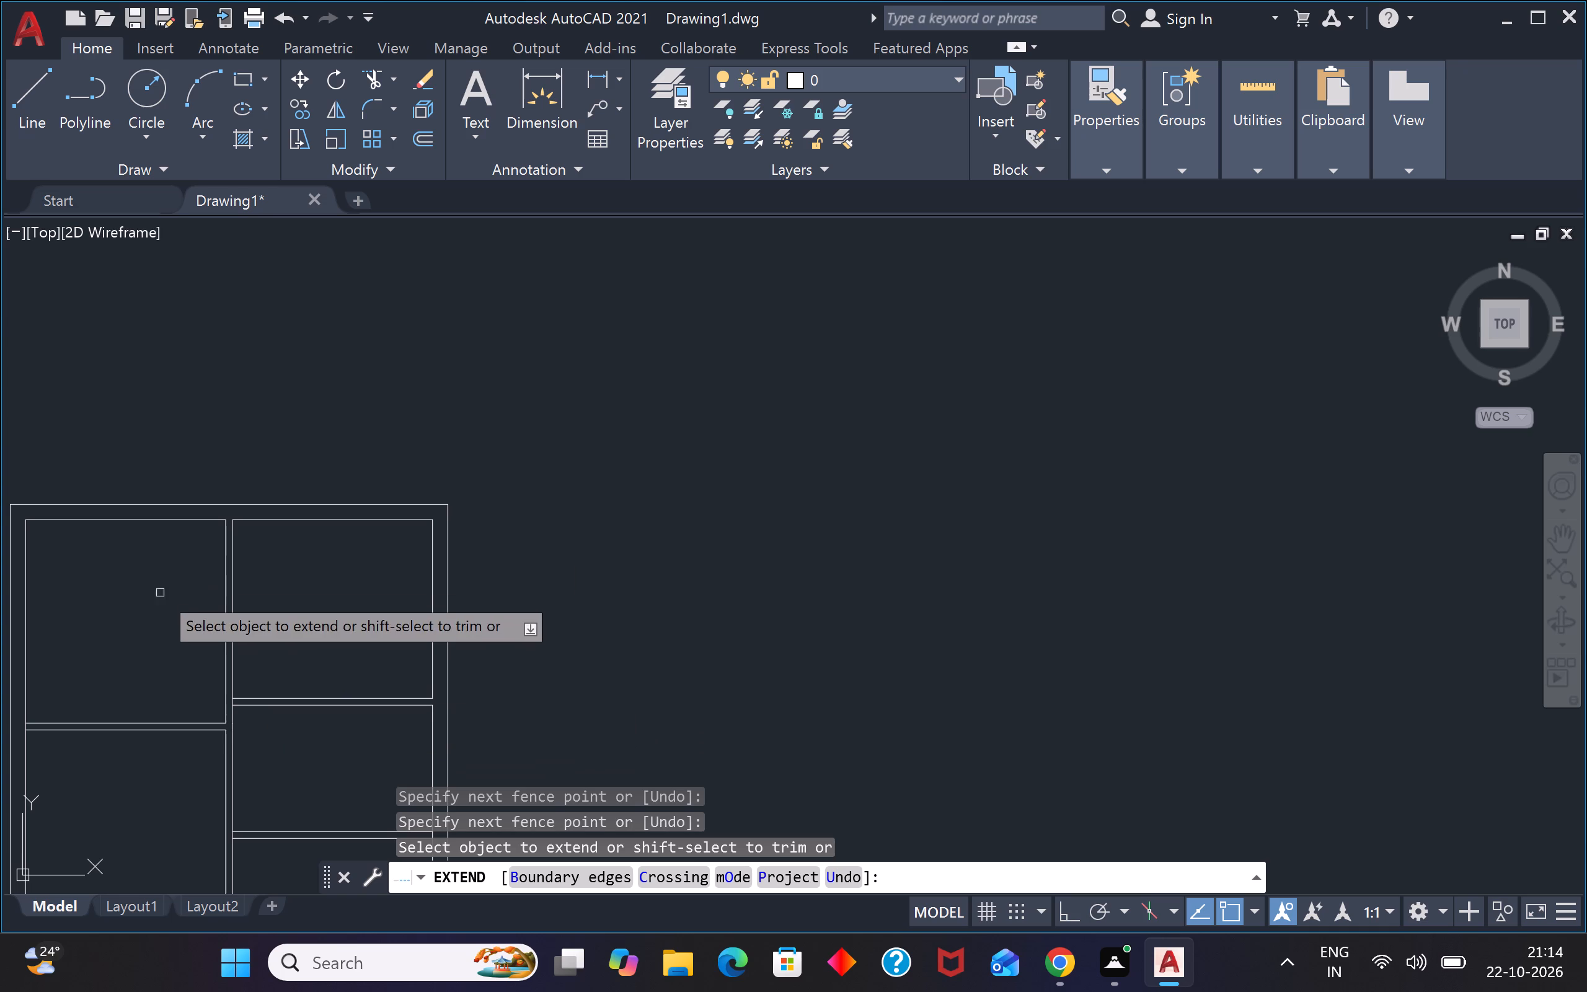
shift+scroll(206, 704, up, 3)
shift+scroll(299, 691, up, 2)
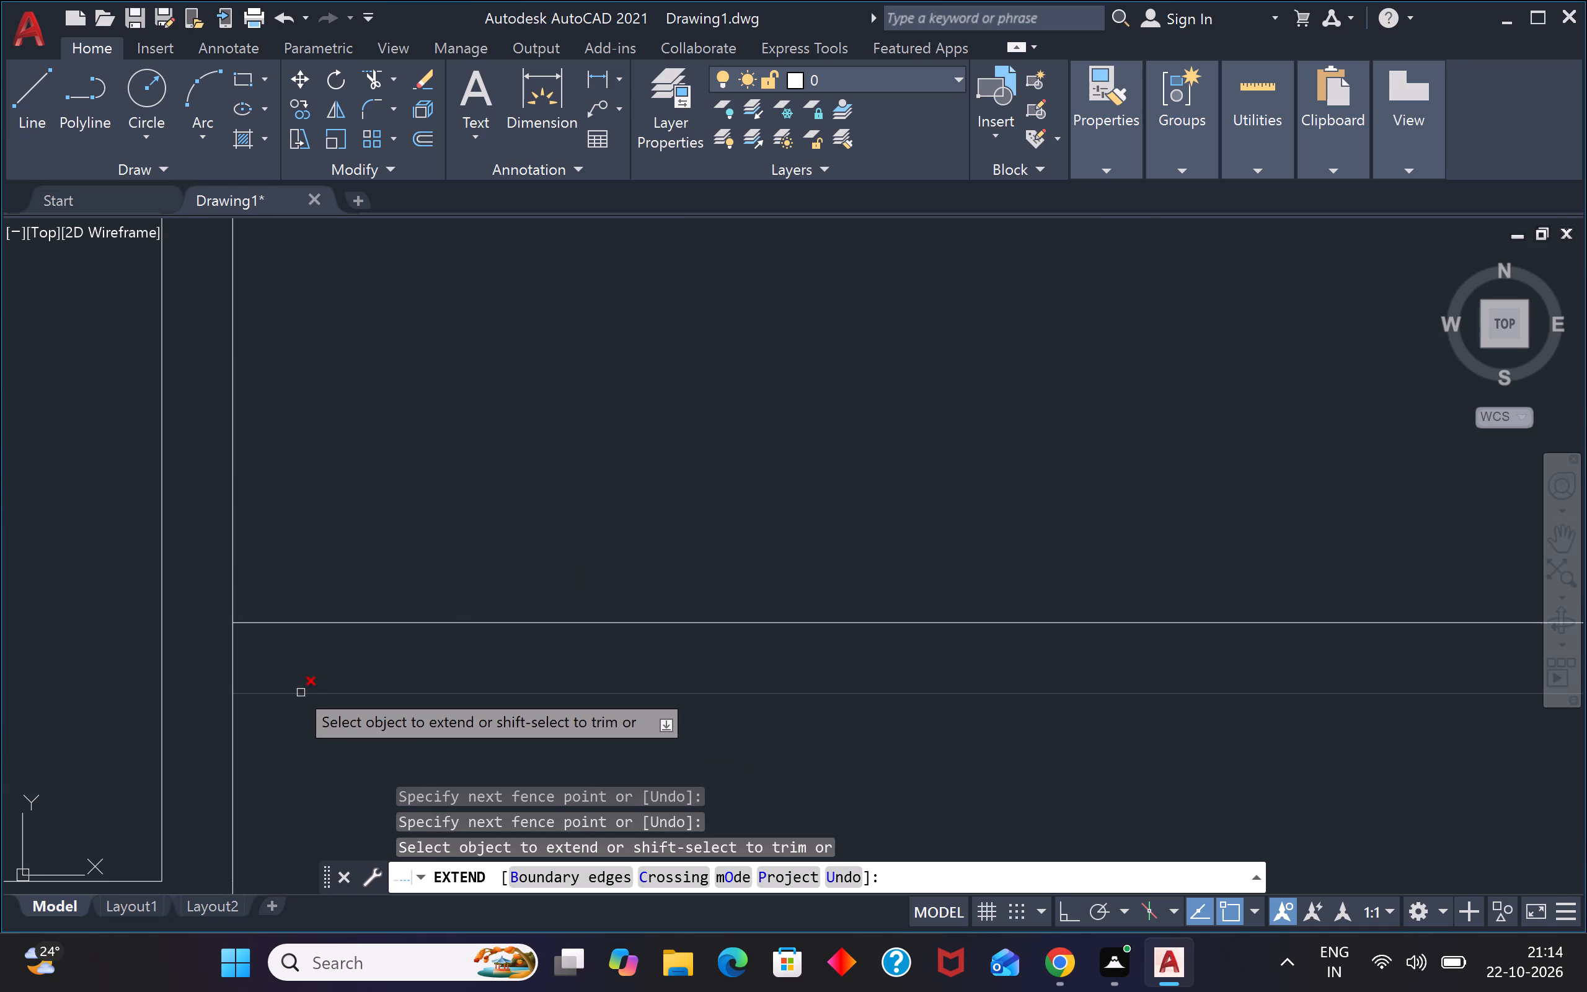
shift+click(267, 663)
shift+drag(211, 678, 218, 682)
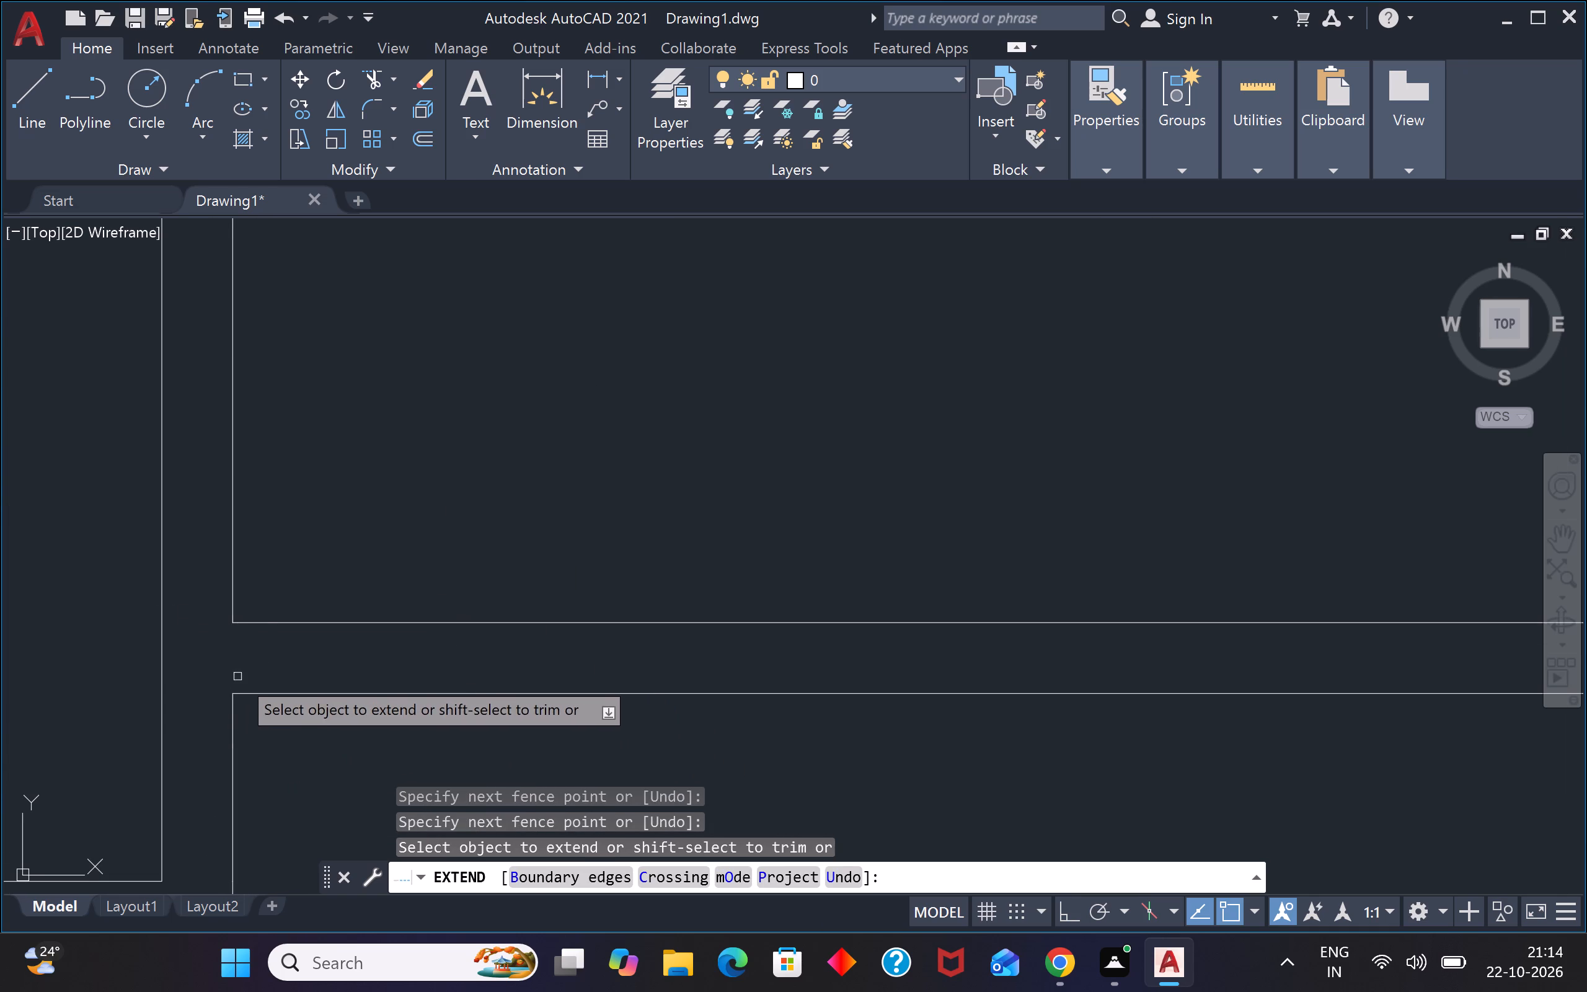
key(Escape)
key(Escape)
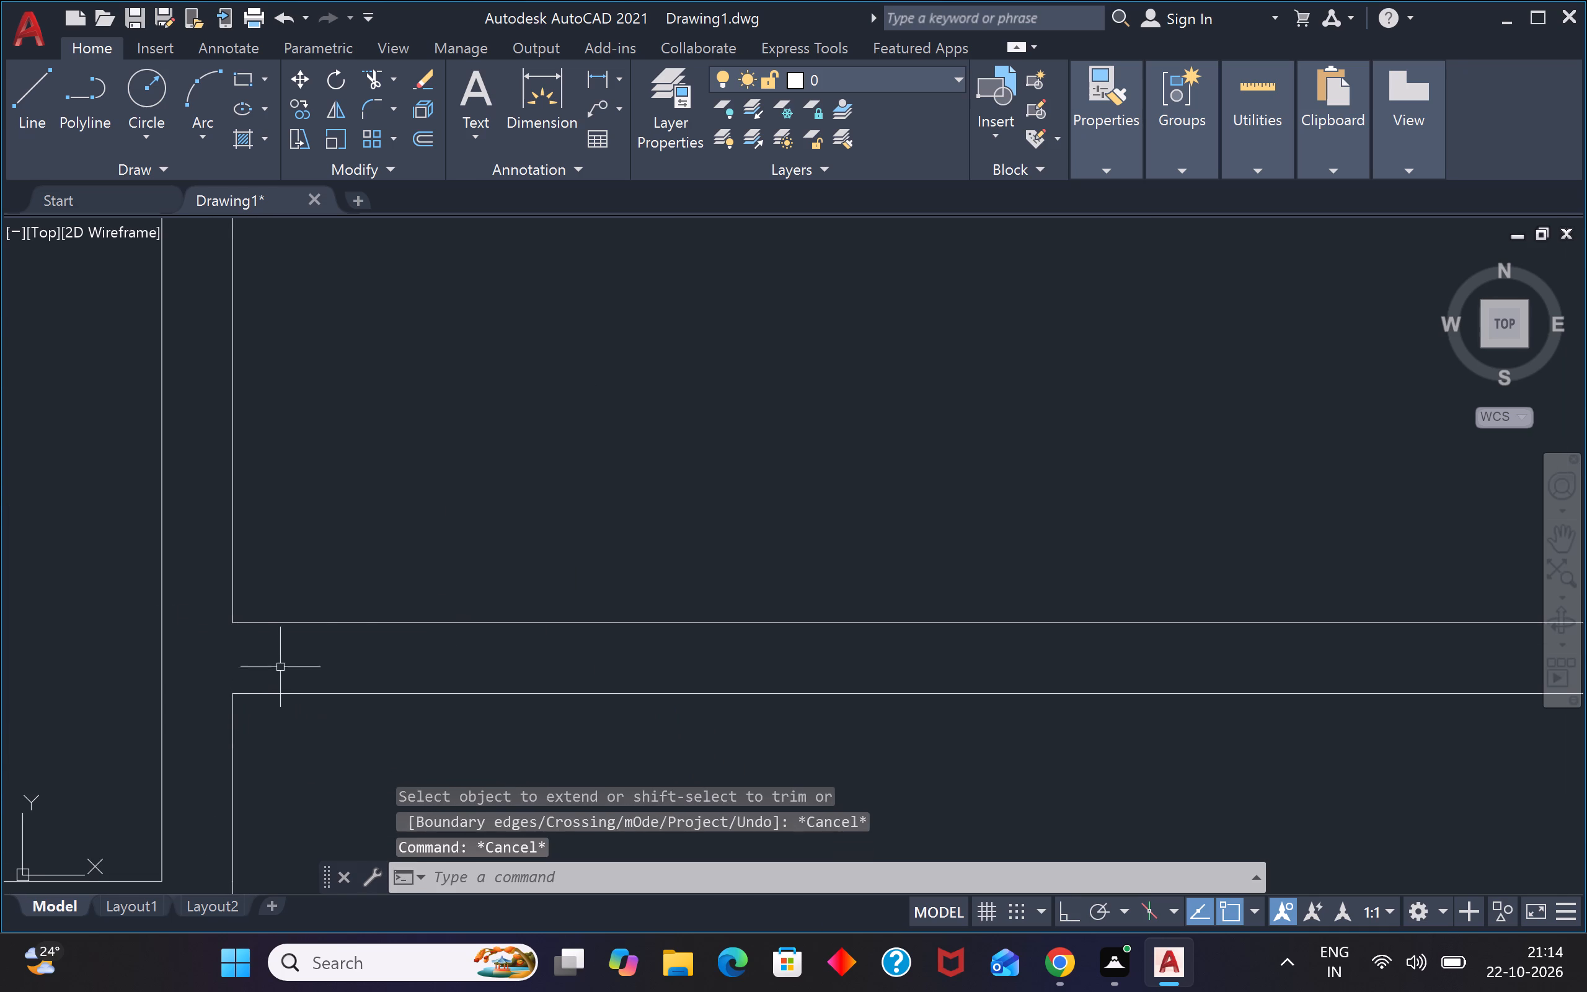
Draw a short vertical line across the moved horizontal wall's thickness where it meets the central partition.
scroll(368, 637, down, 3)
scroll(470, 642, down, 2)
scroll(441, 674, up, 1)
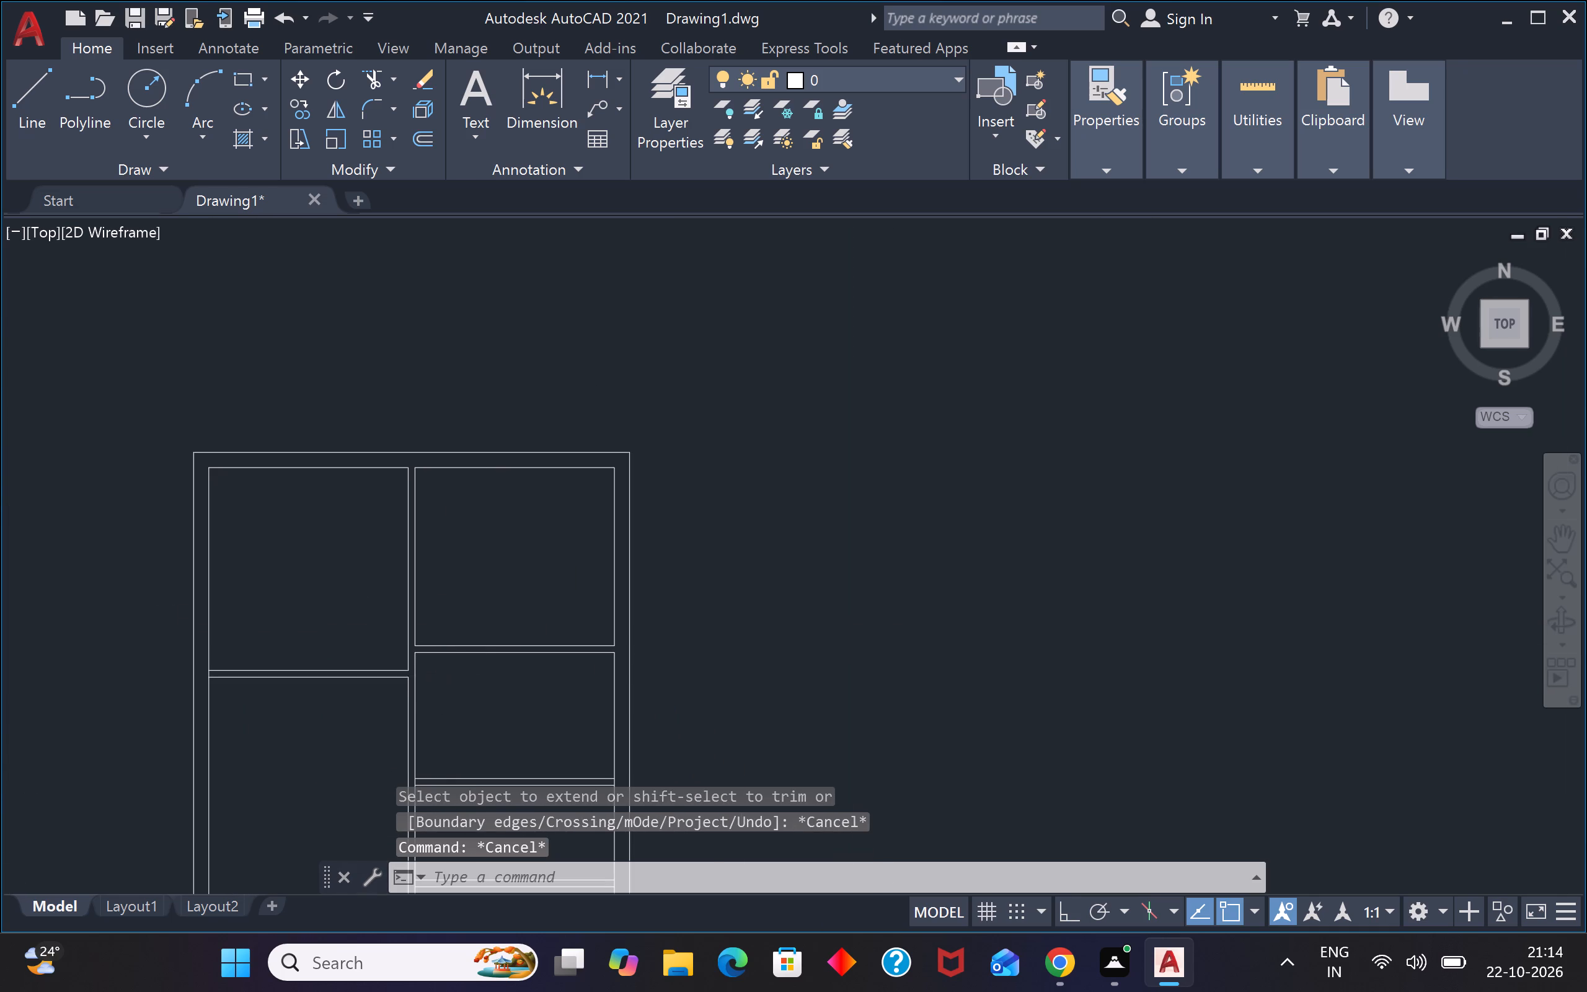
text(l)
key(space)
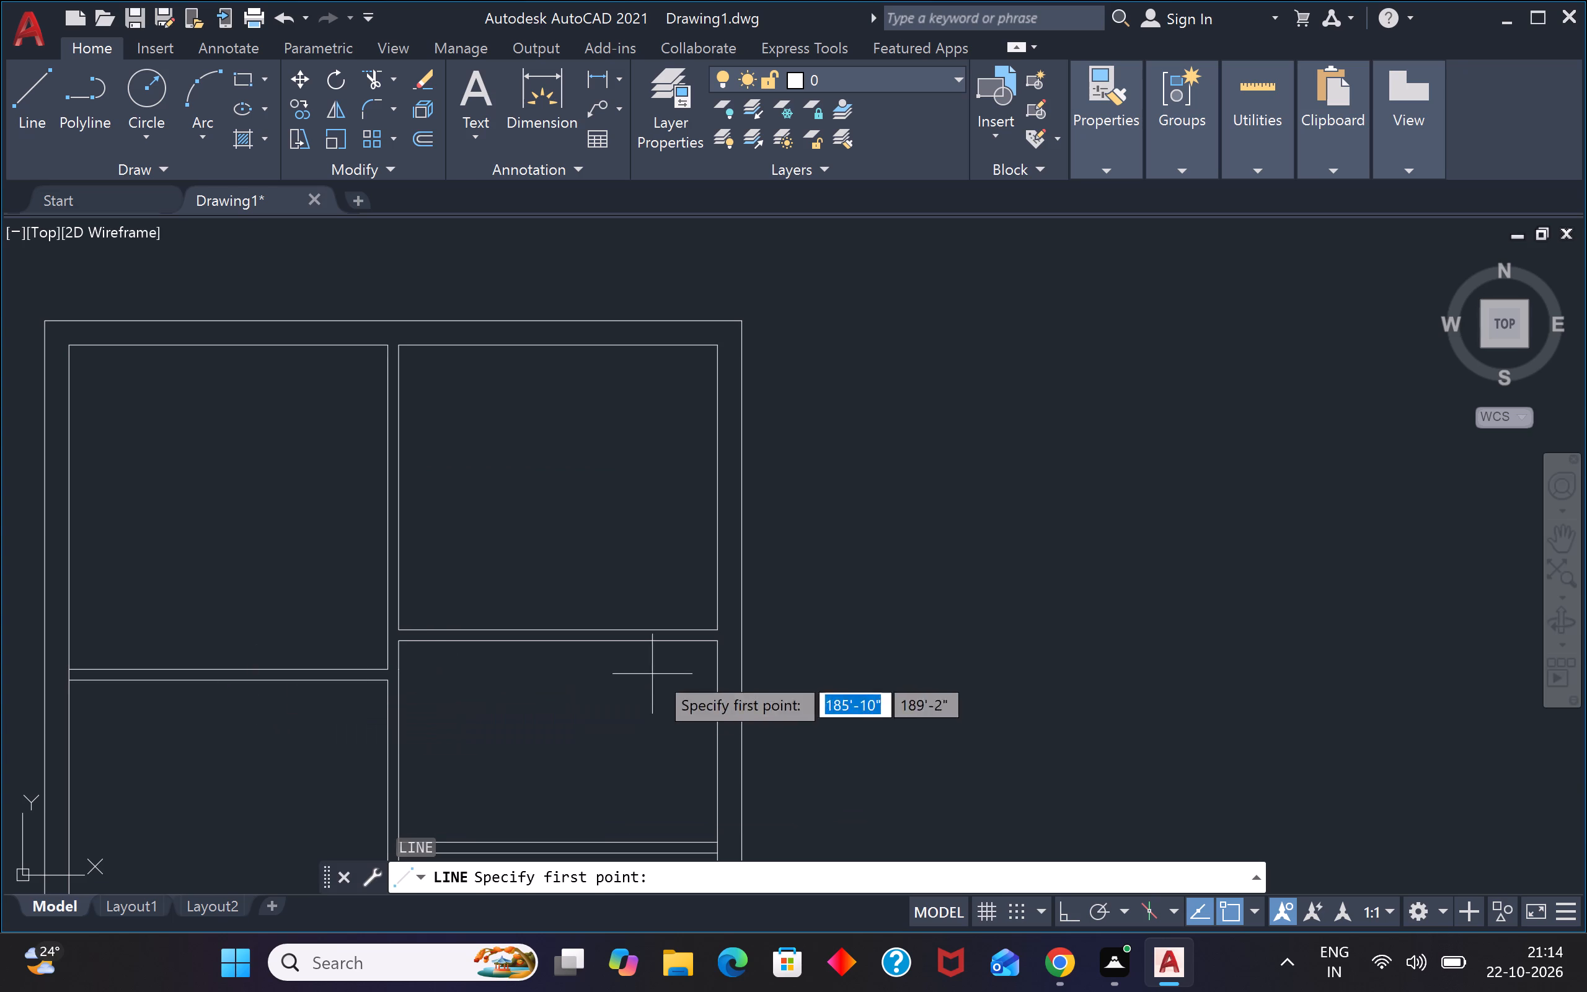
scroll(397, 637, up, 2)
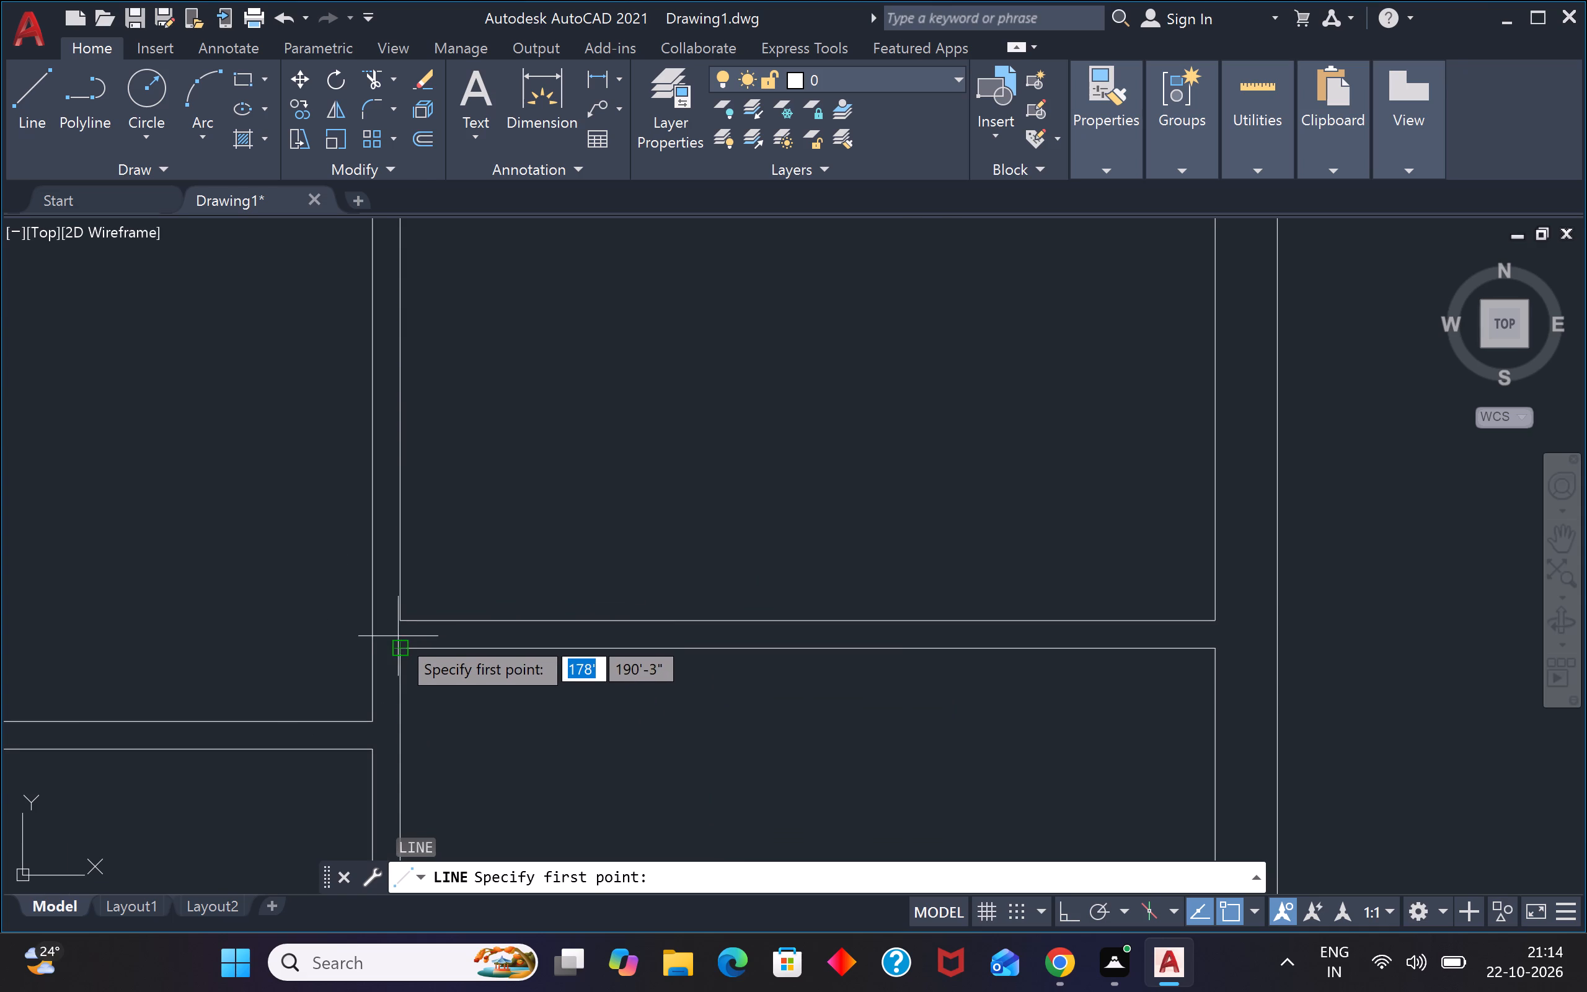
scroll(404, 626, up, 2)
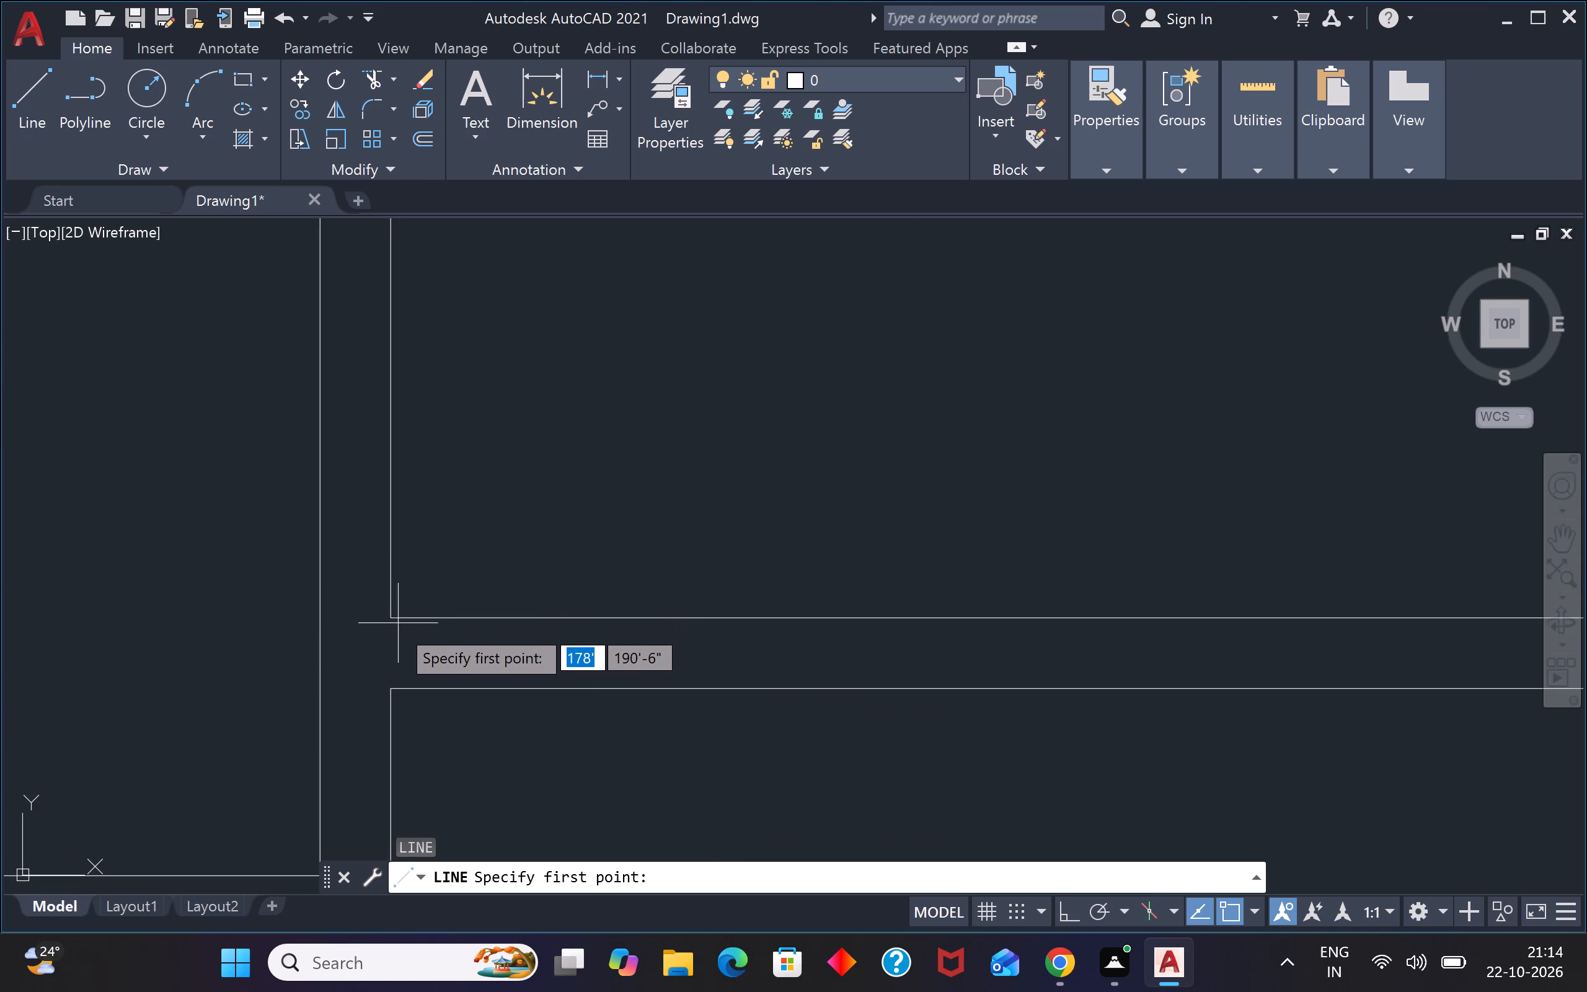
click(390, 623)
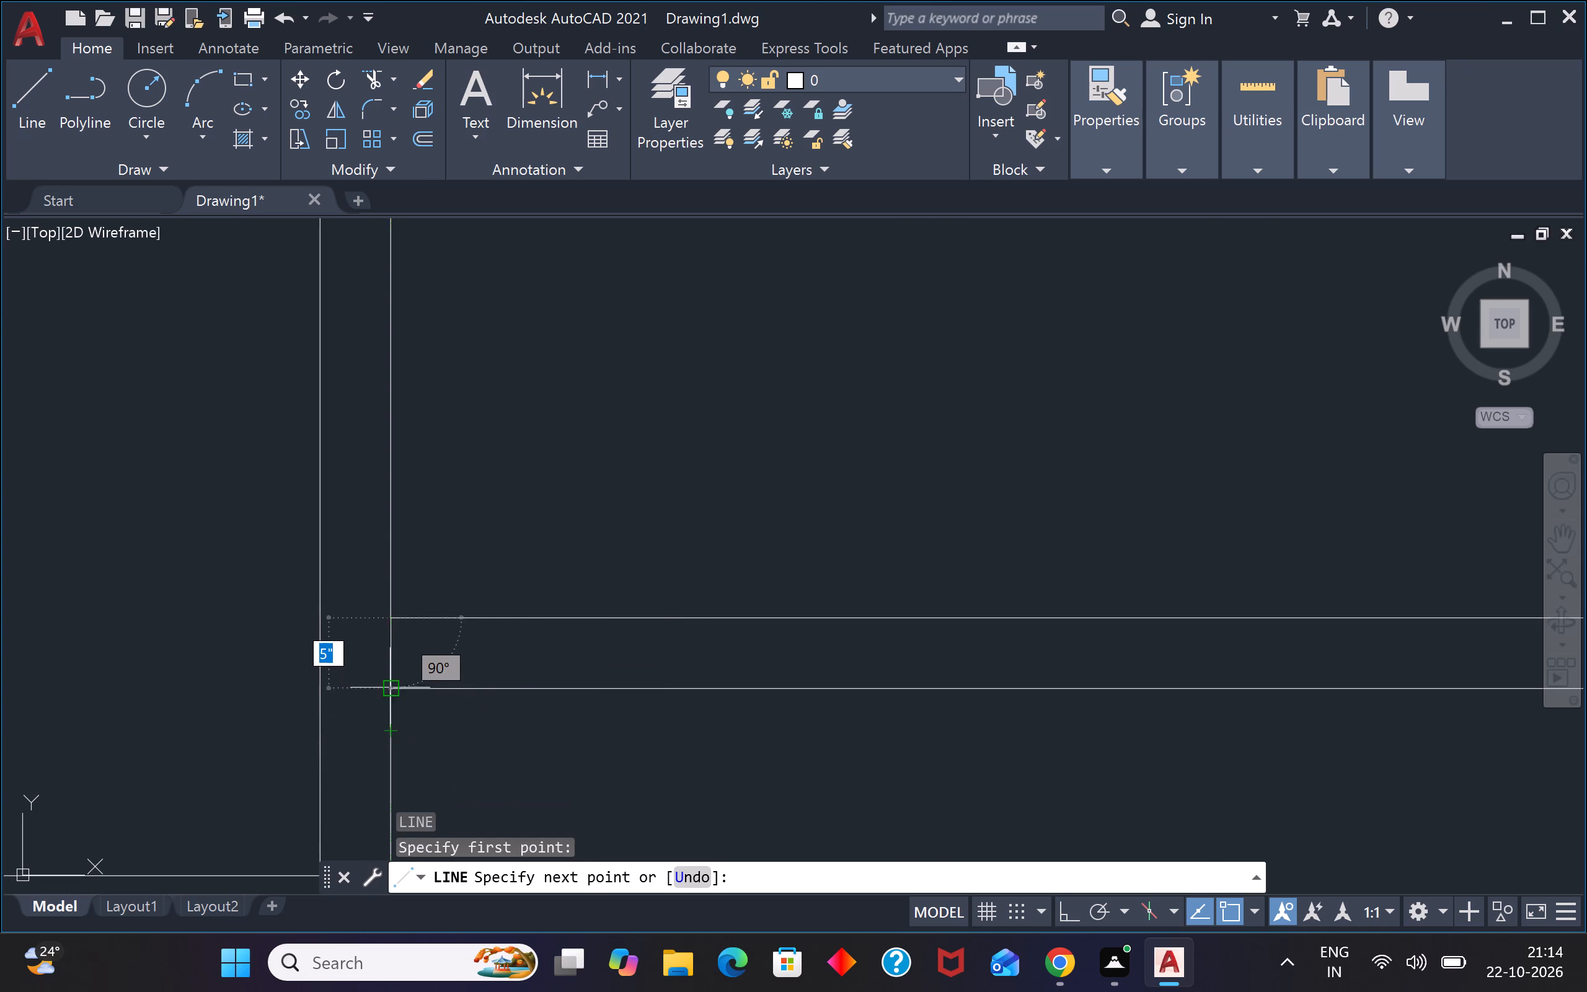
click(390, 680)
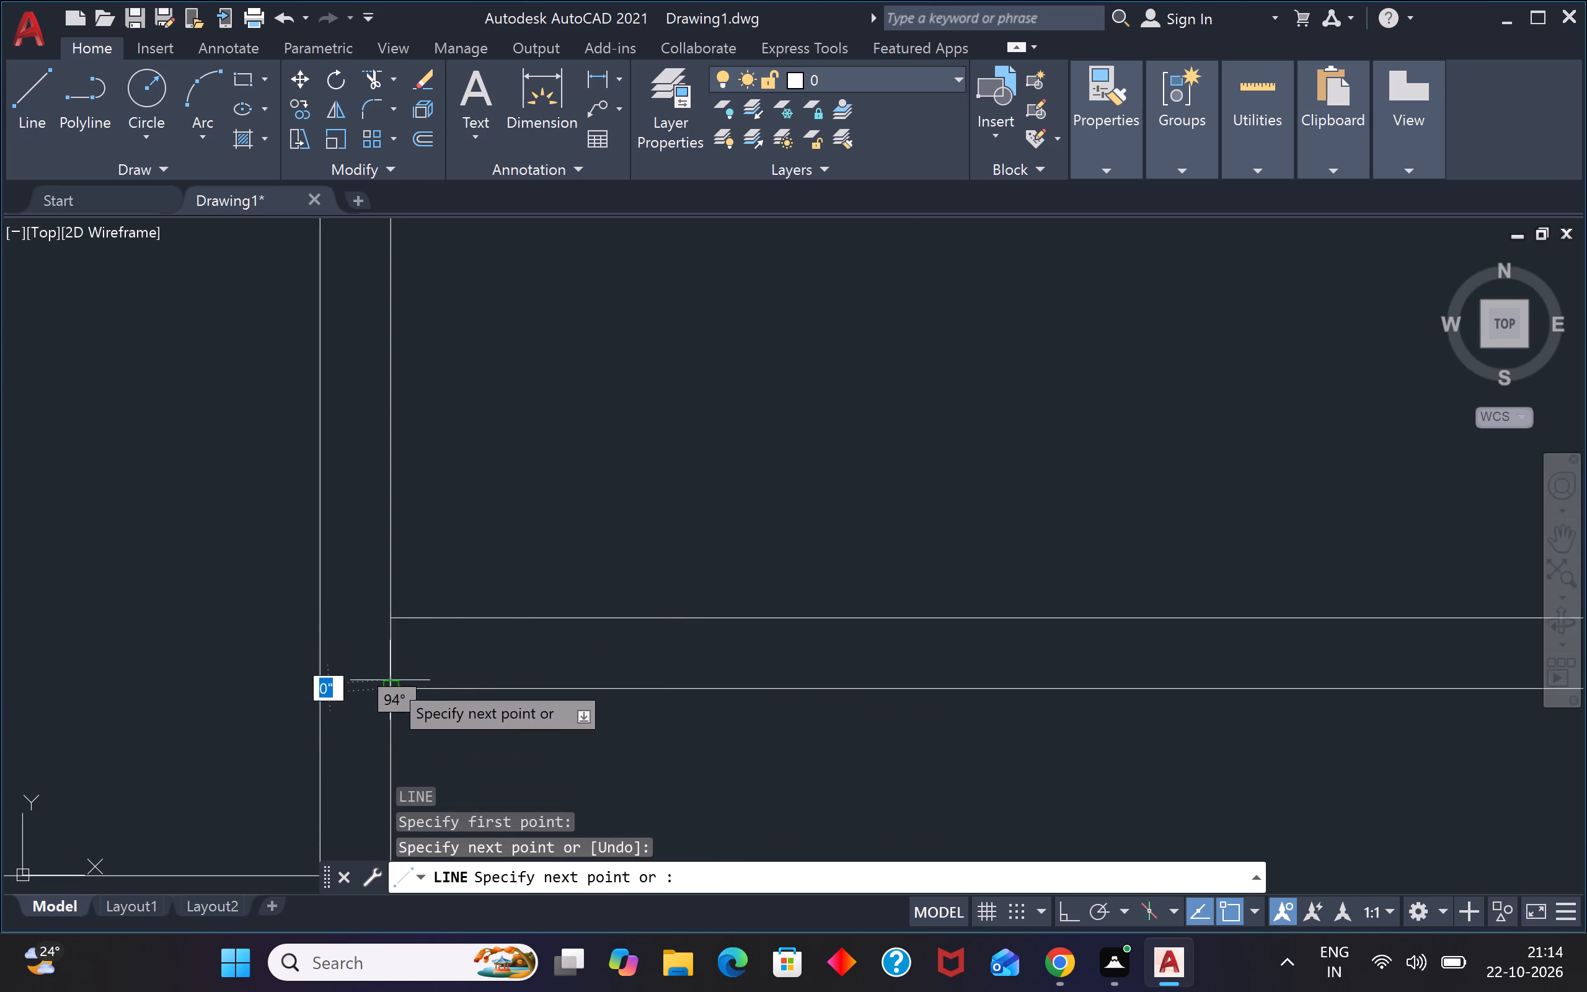
key(Escape)
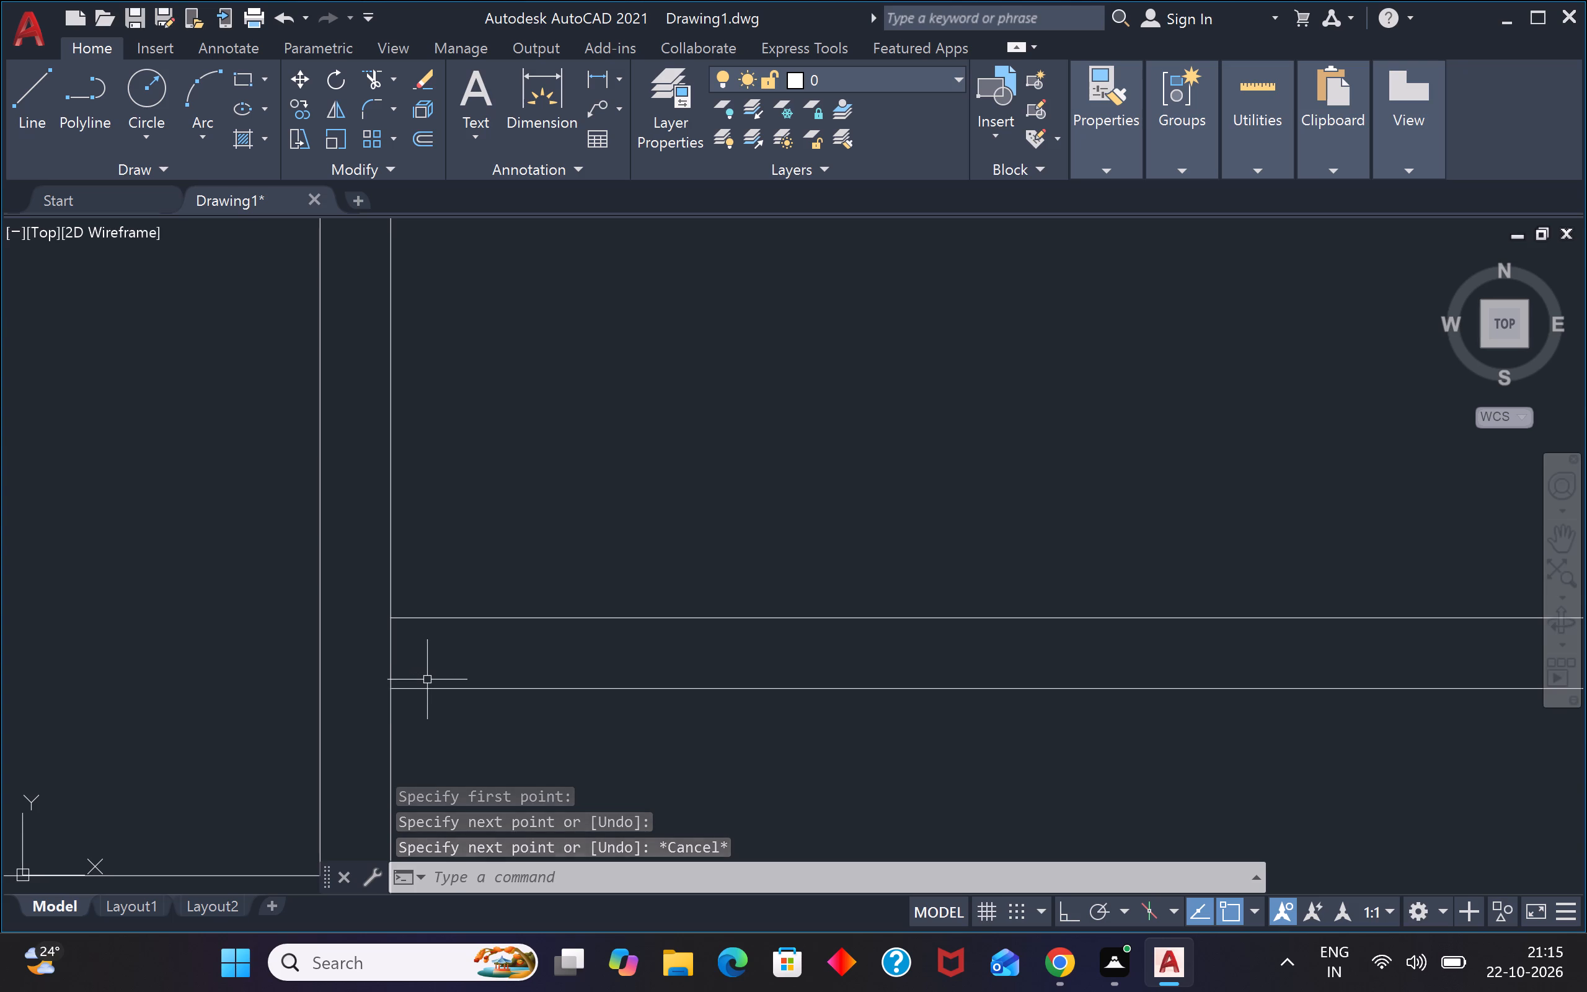
Offset the short vertical line 6" to the right, inside the moved horizontal wall.
text(o)
key(space)
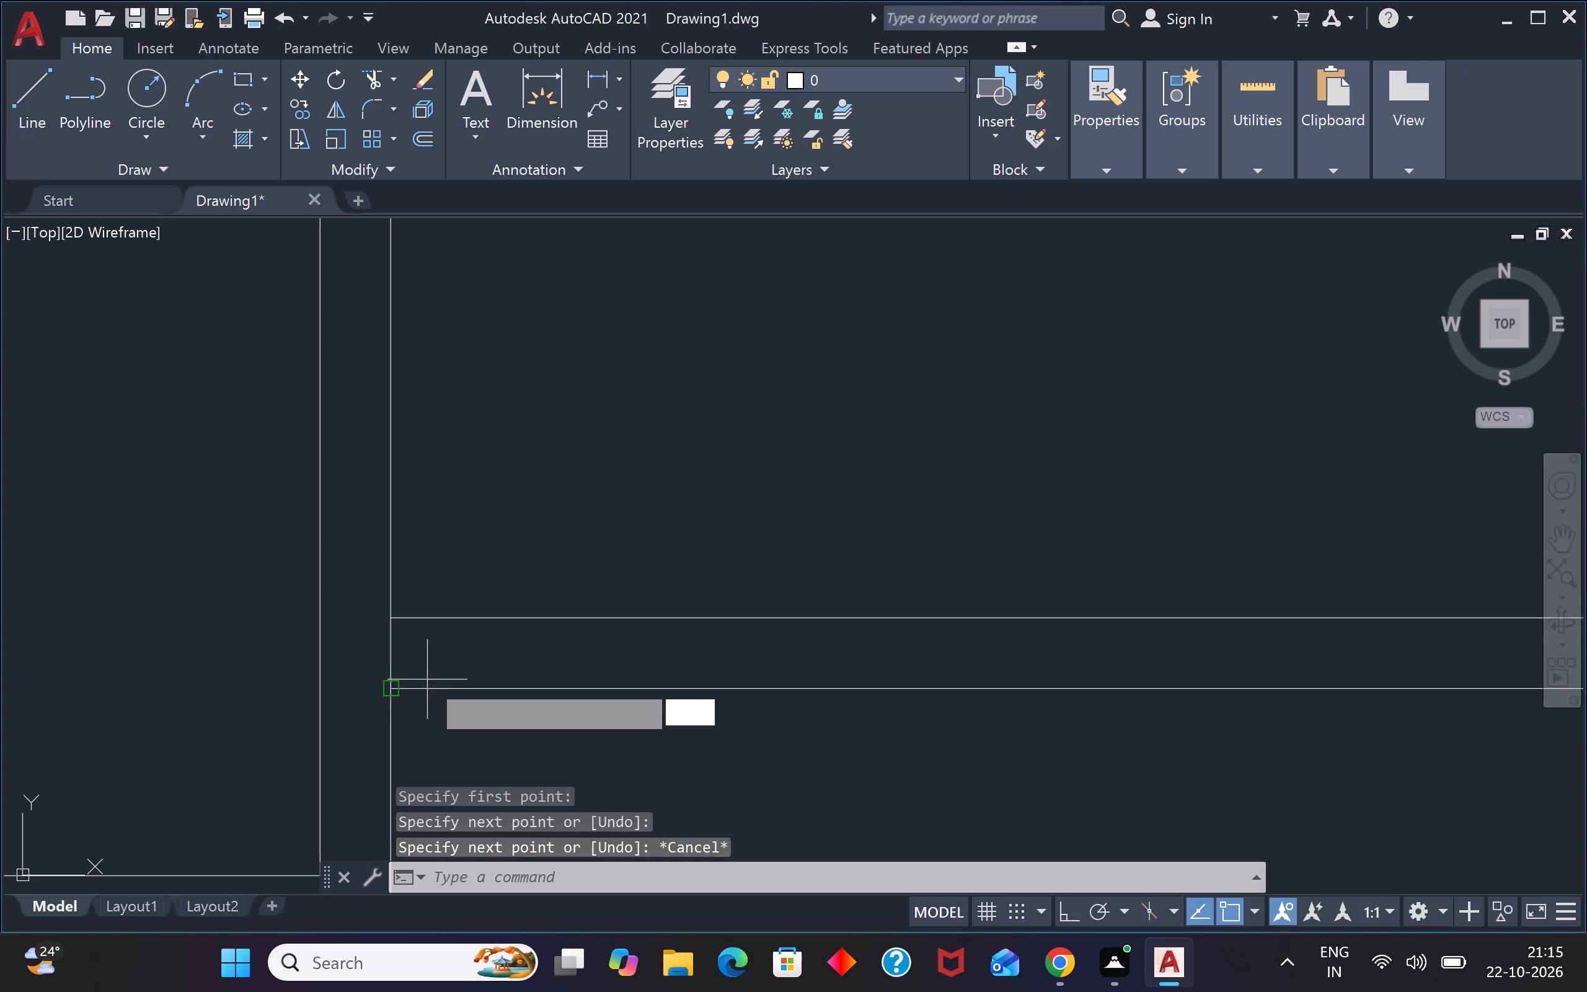
text(6")
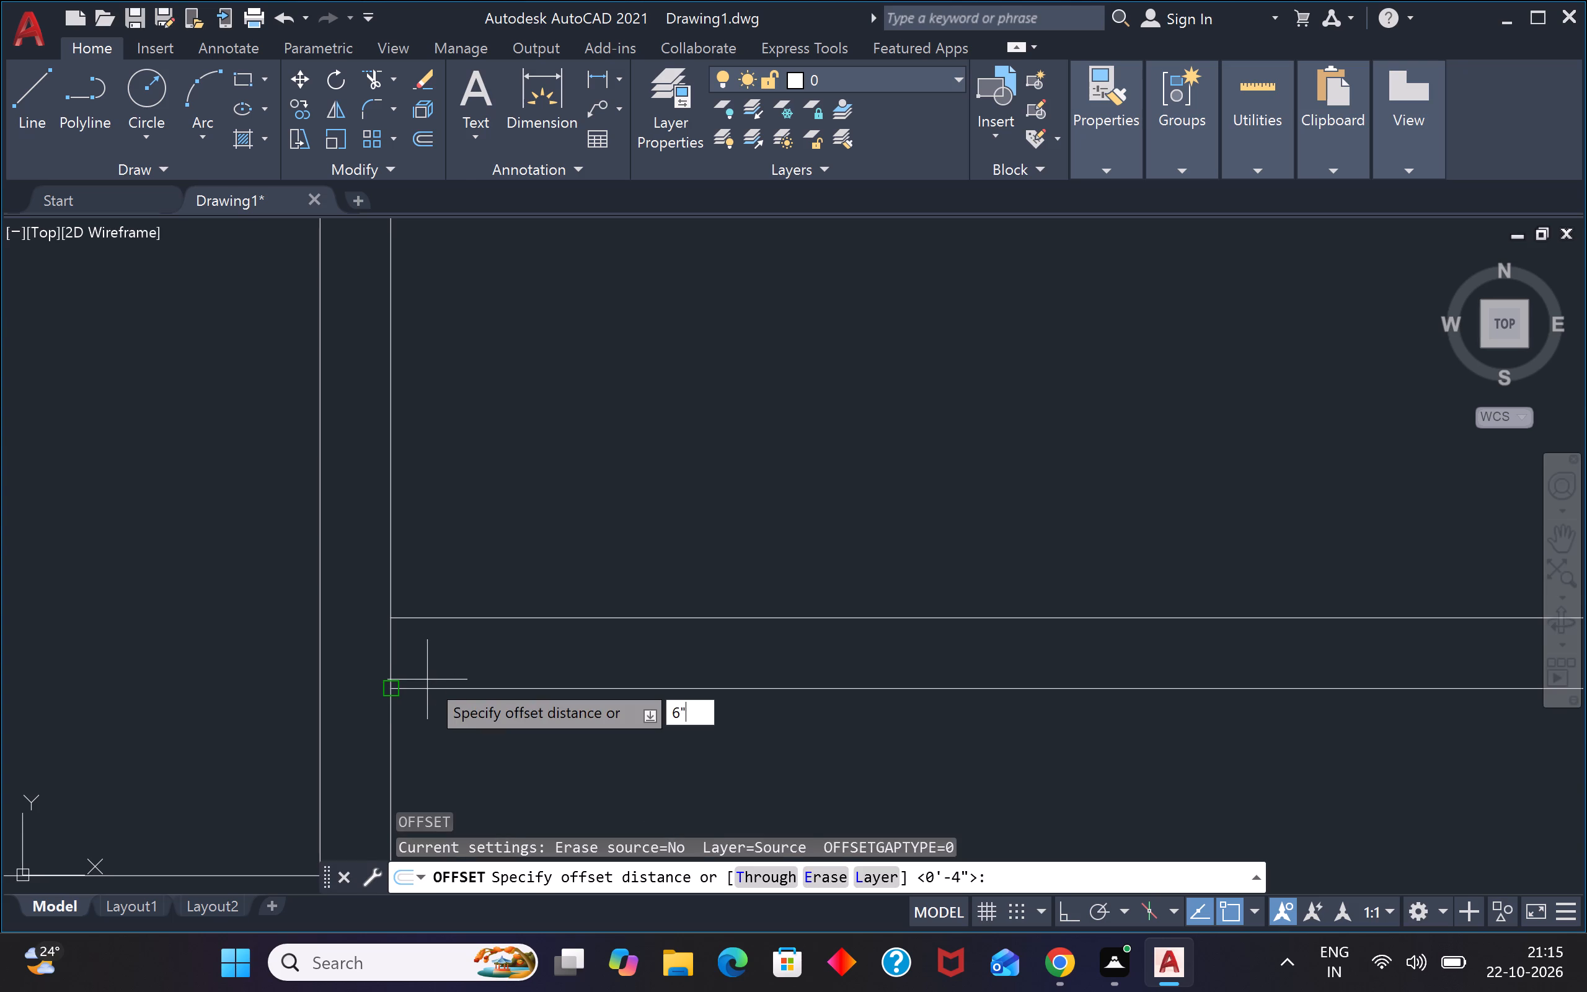
key(Return)
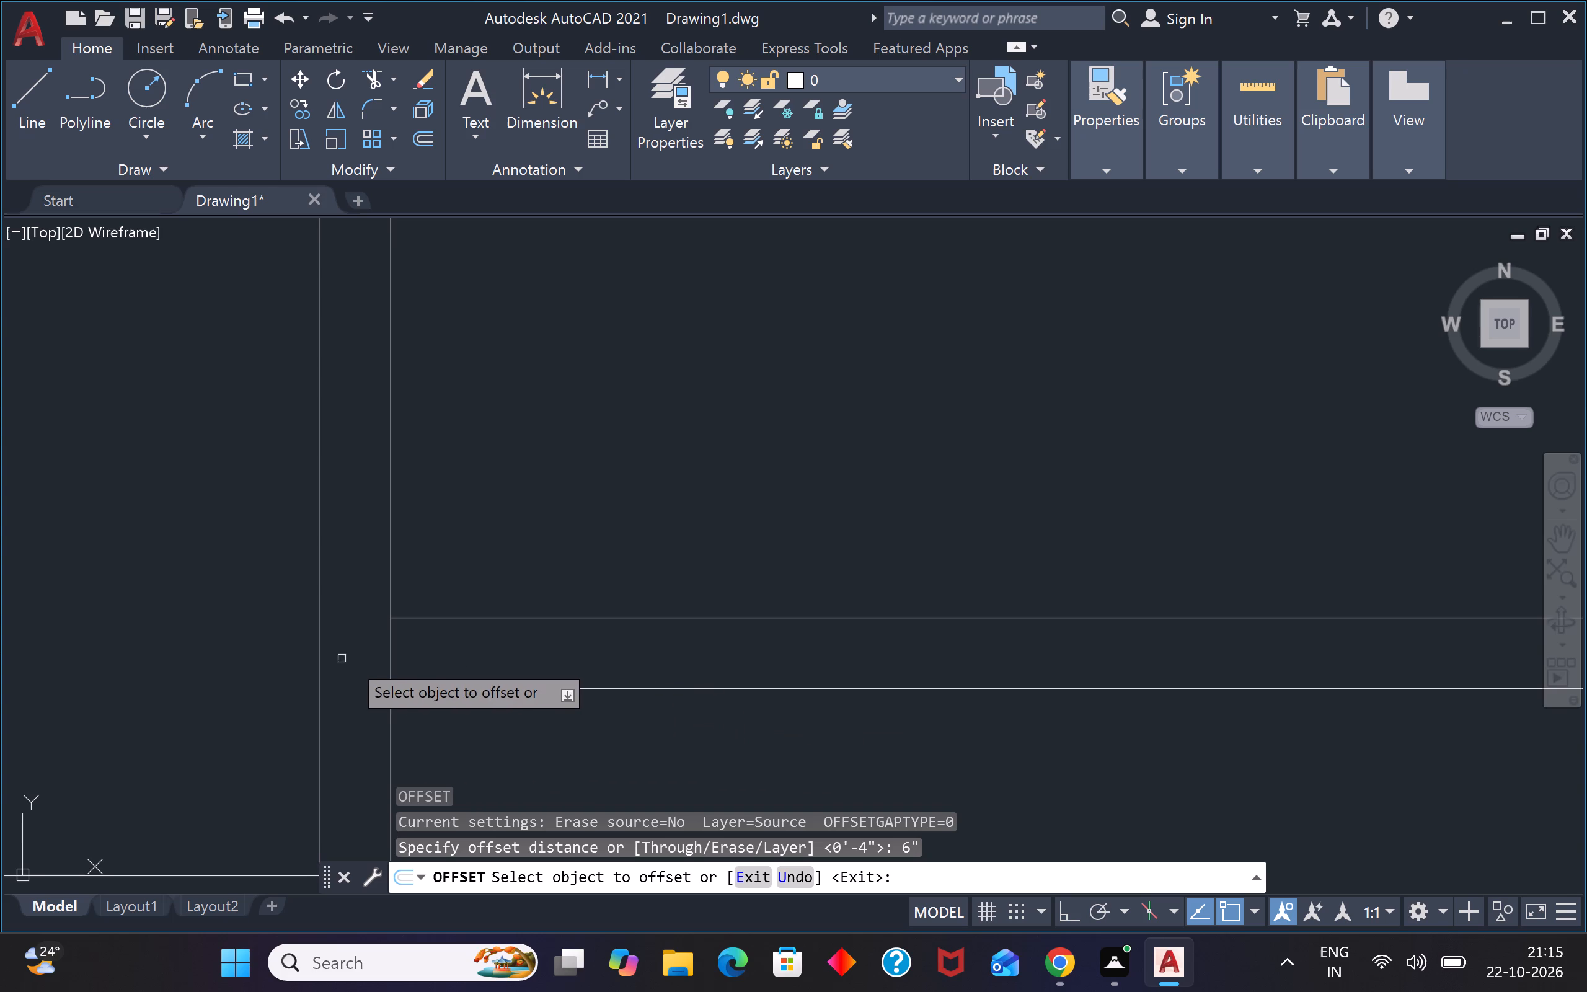
drag(392, 640, 406, 640)
drag(563, 660, 570, 658)
scroll(577, 665, down, 6)
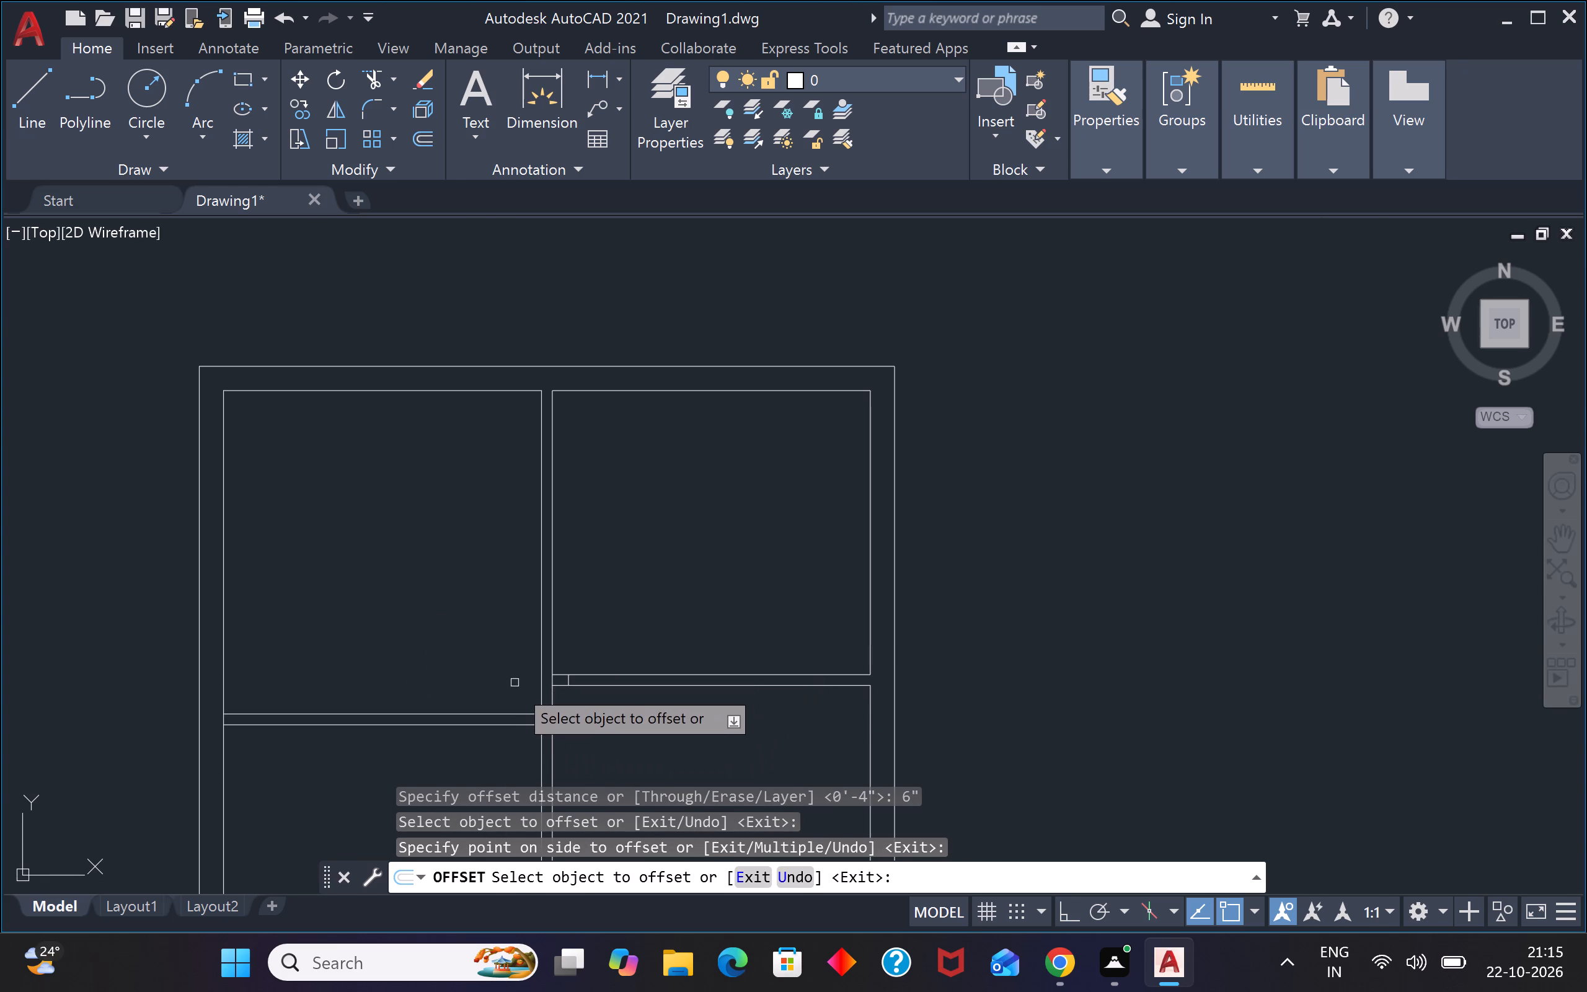
key(Escape)
Draw a short vertical line across the left horizontal wall's thickness where it meets the central partition.
text(l)
key(space)
scroll(543, 720, up, 4)
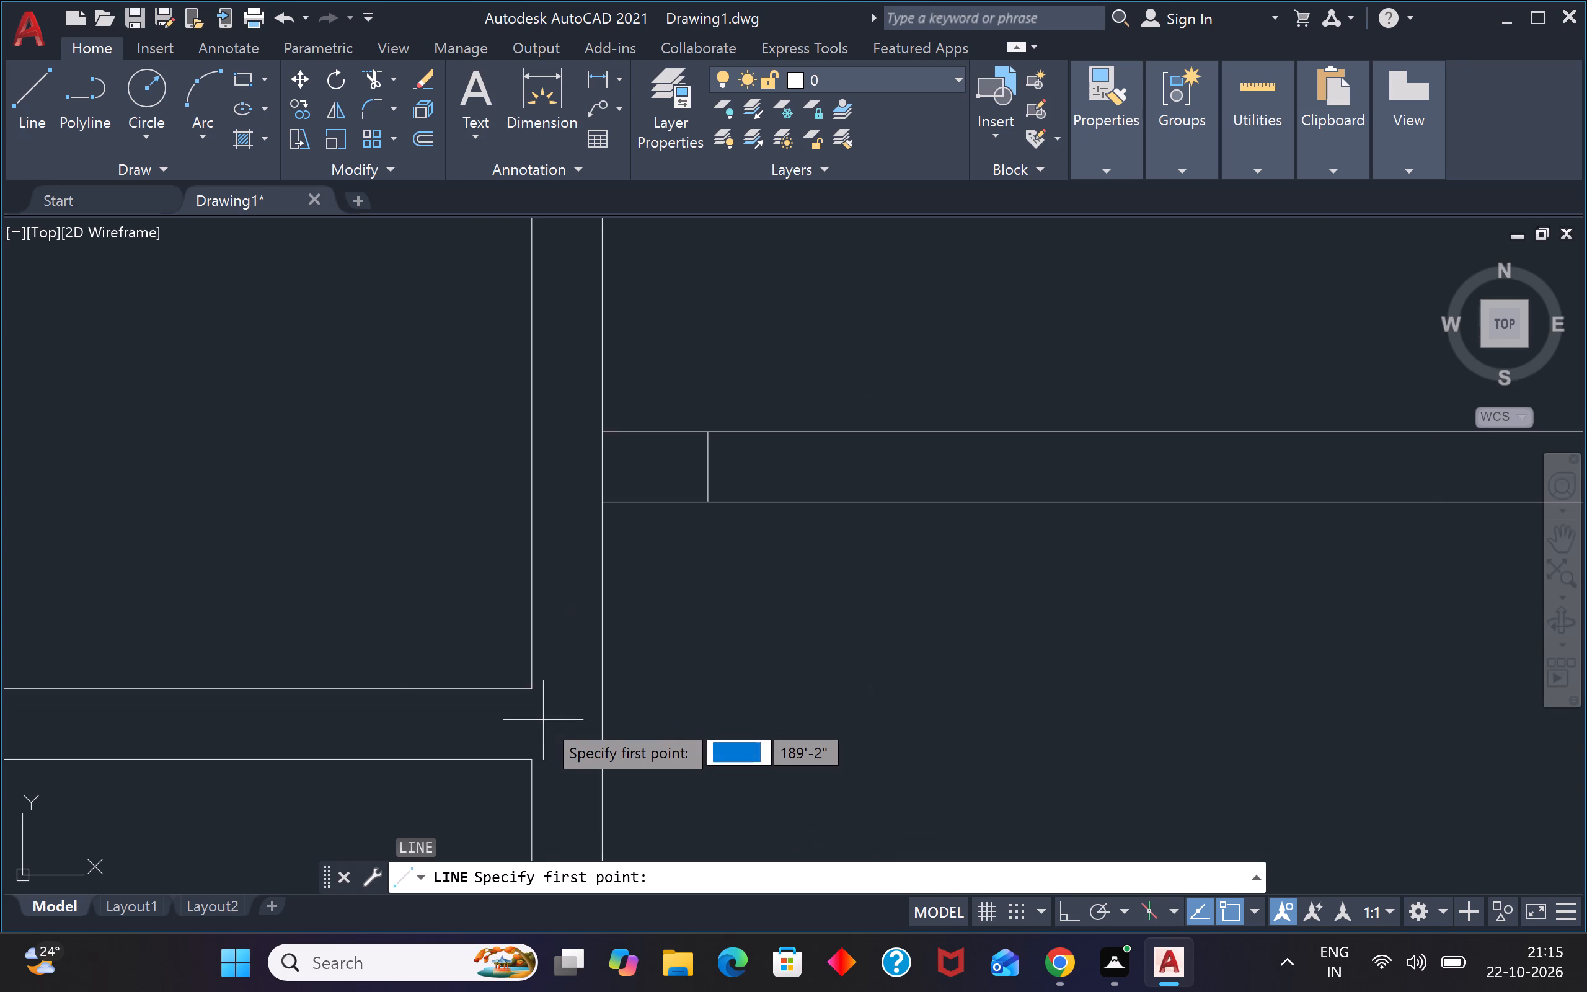
click(531, 691)
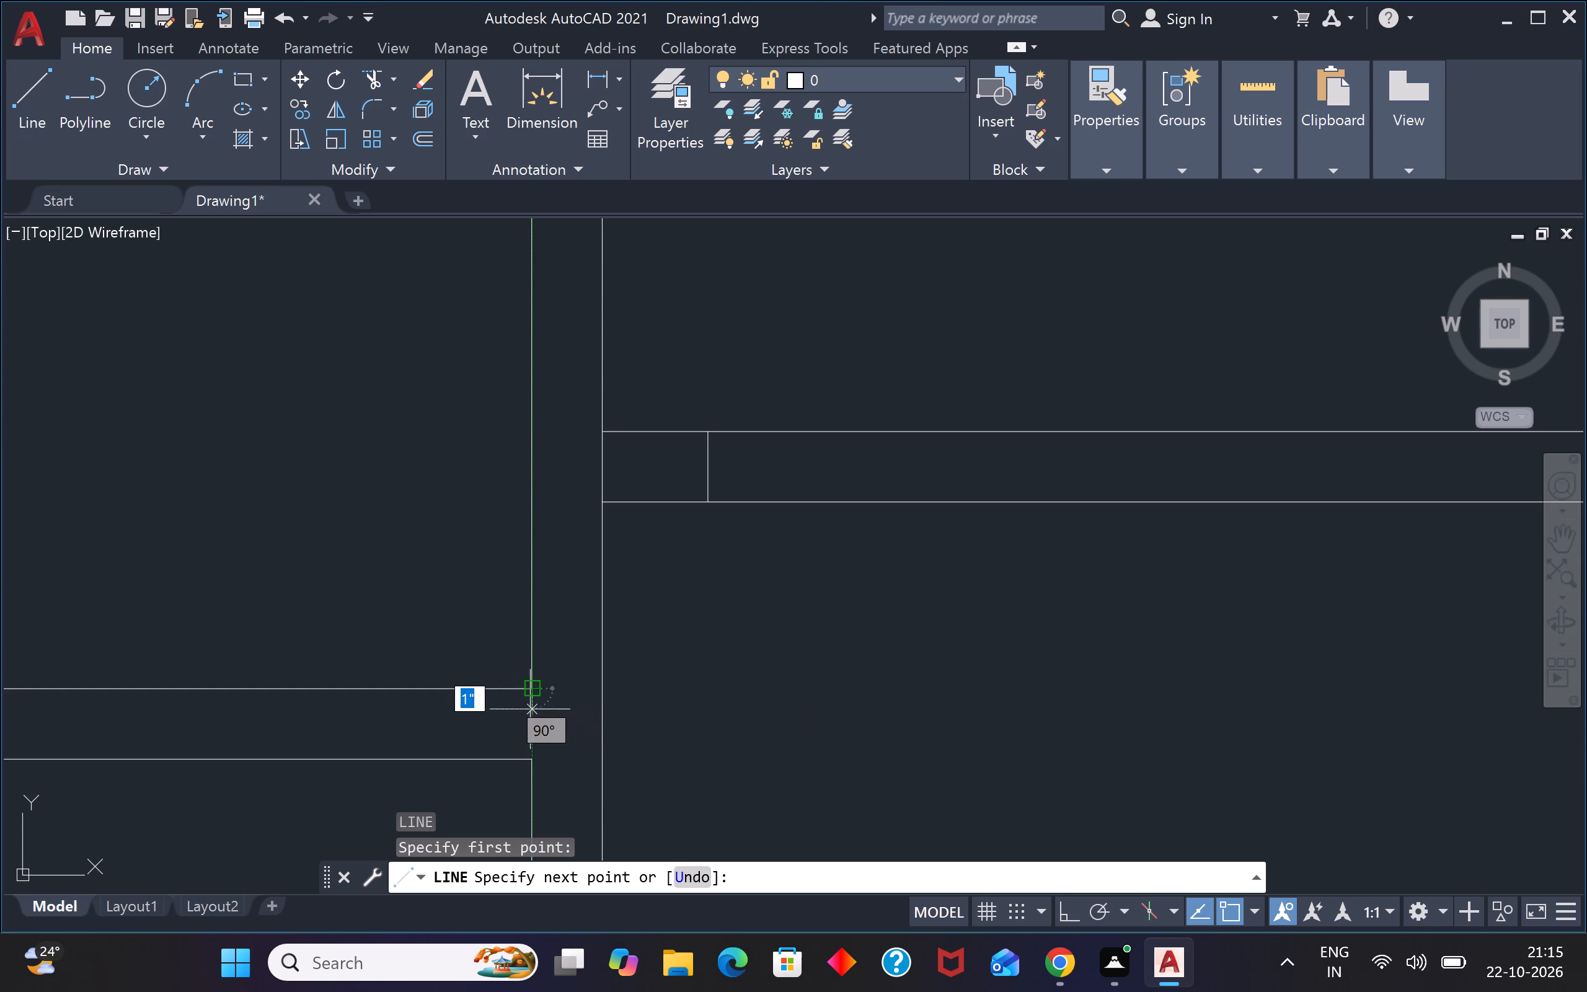
click(533, 758)
key(Escape)
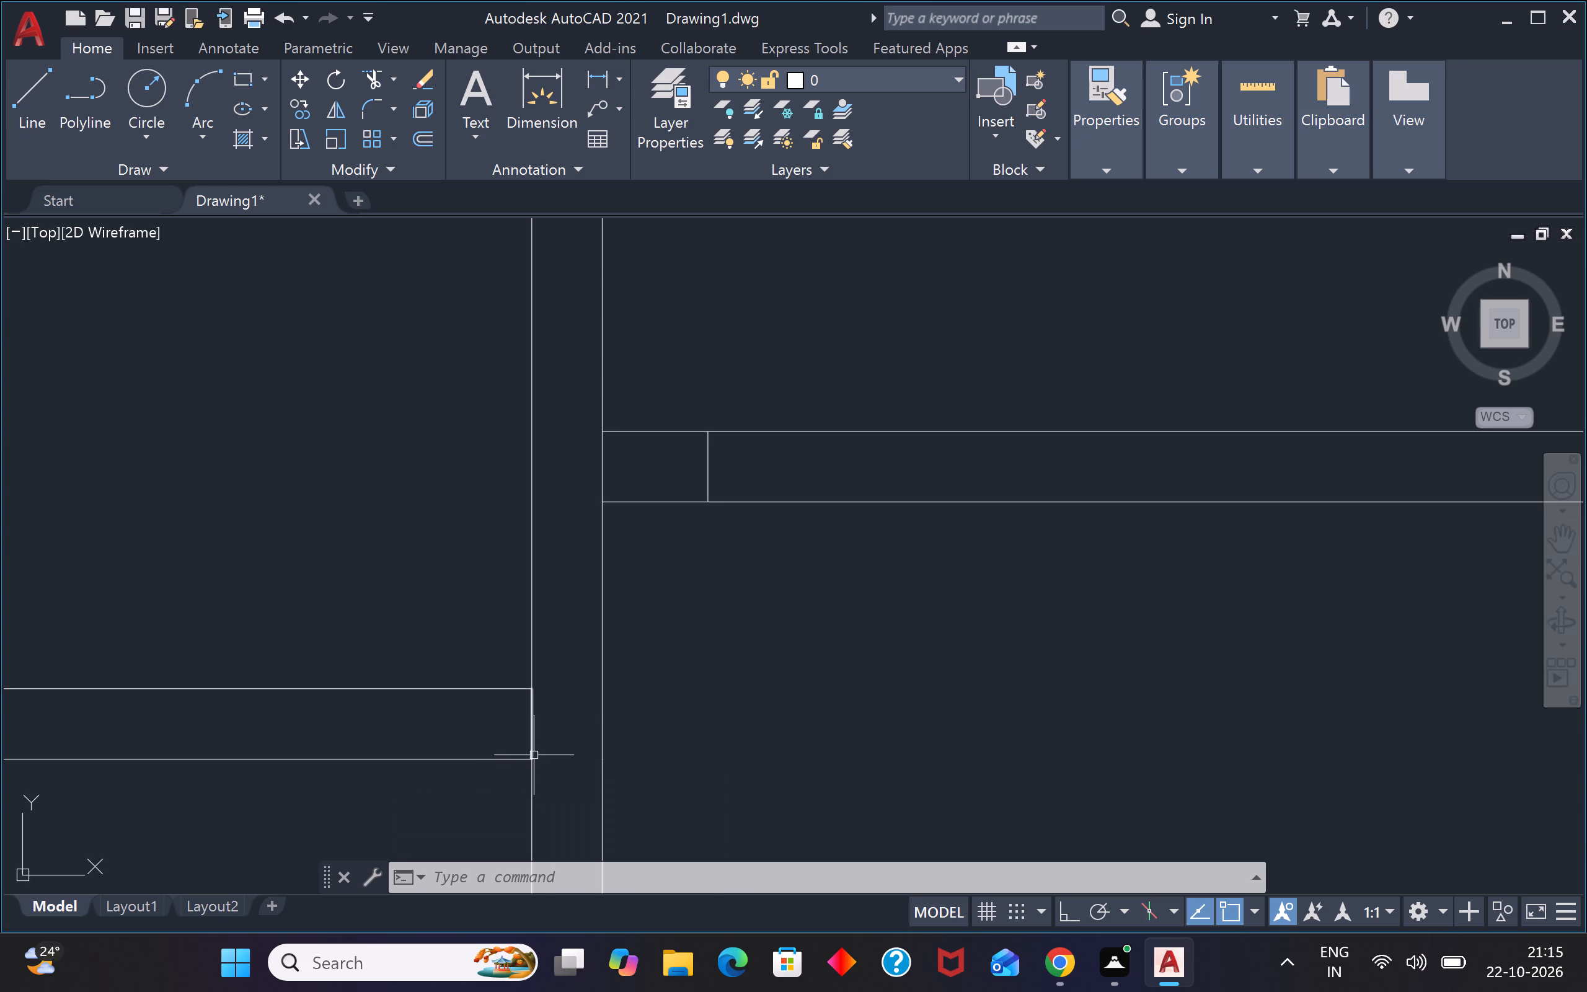
key(Escape)
key(Escape)
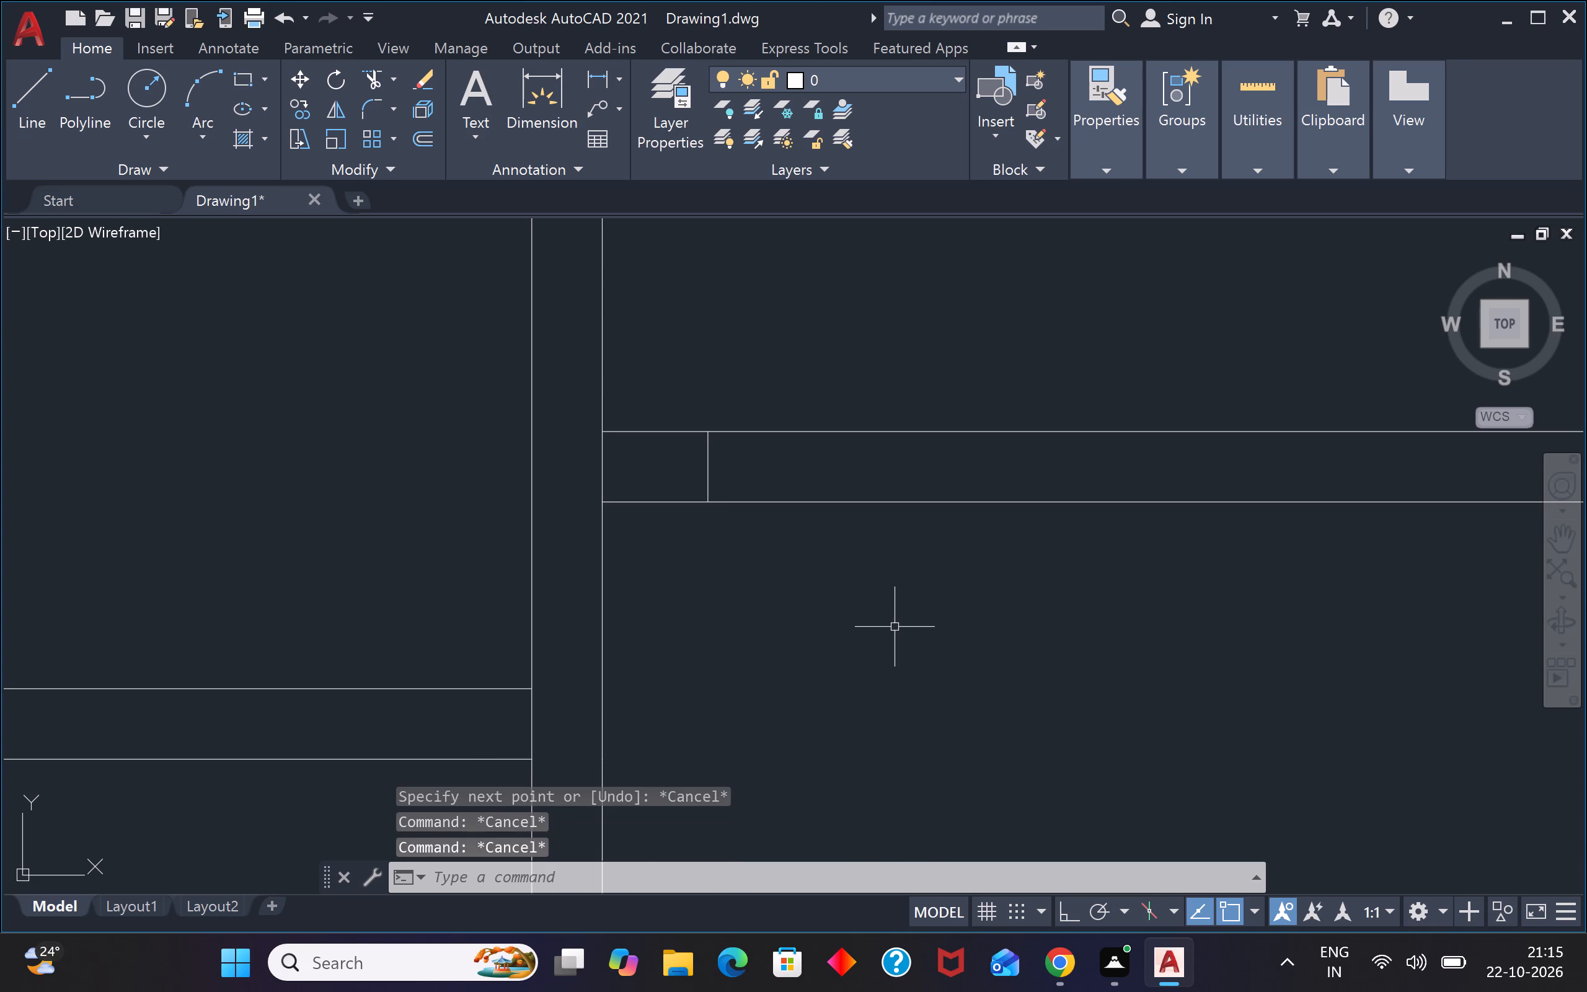
Offset that short vertical line 6" to the left, inside the left horizontal wall.
text(o)
key(space)
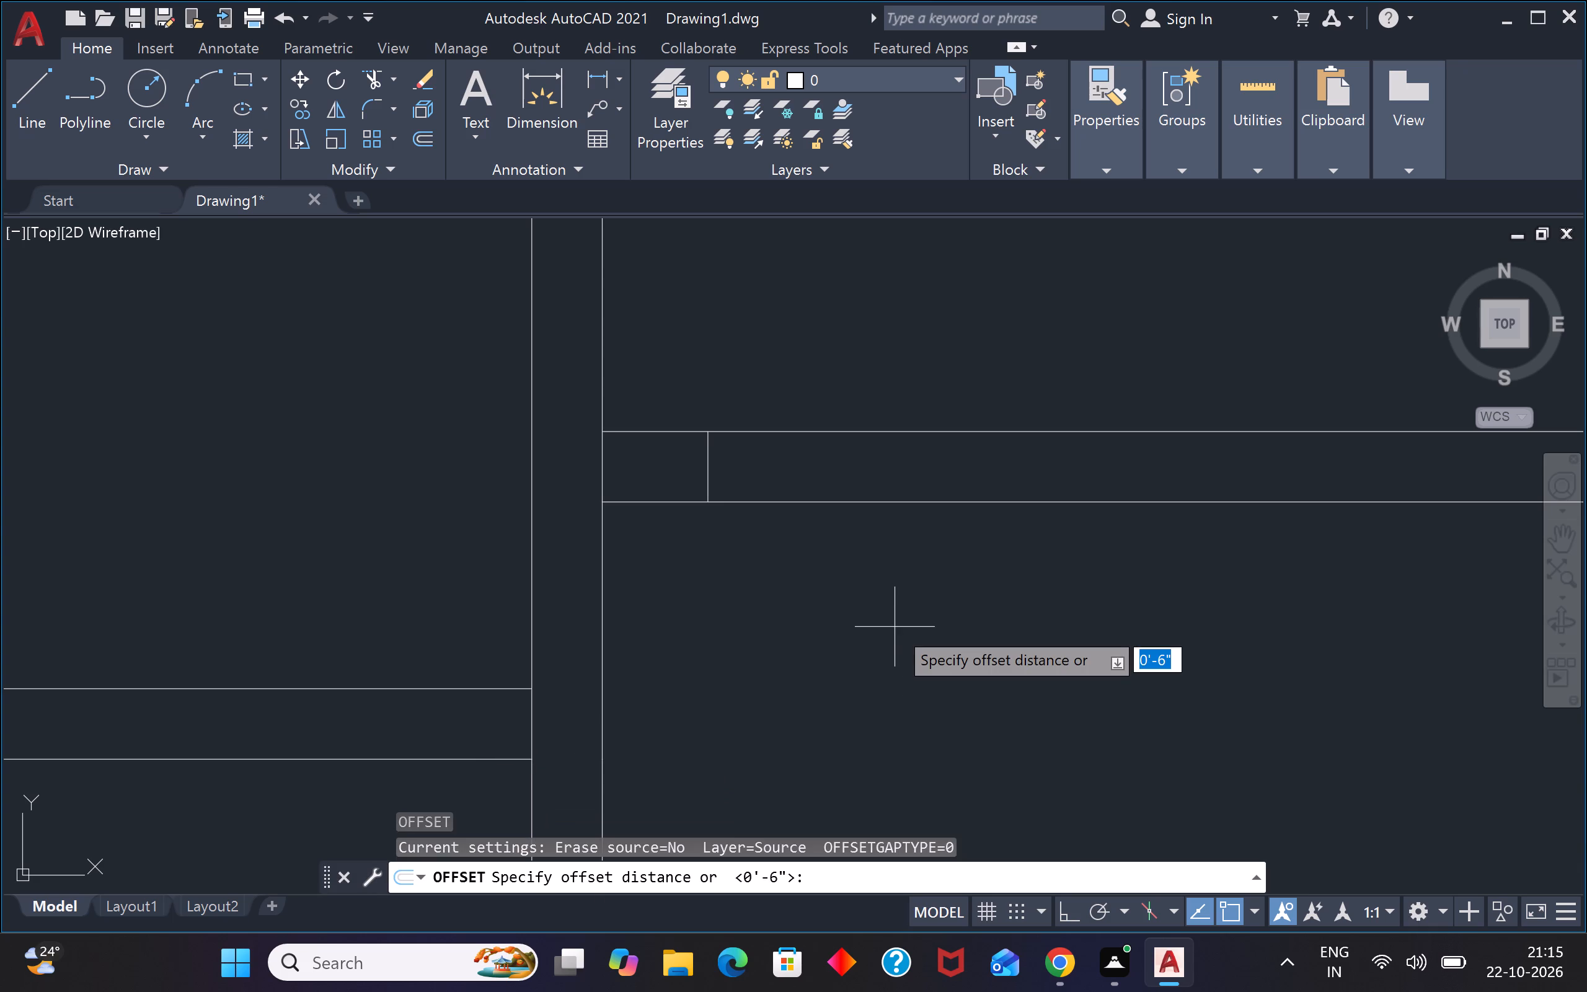
key(6)
key(shift+quotedbl)
key(Return)
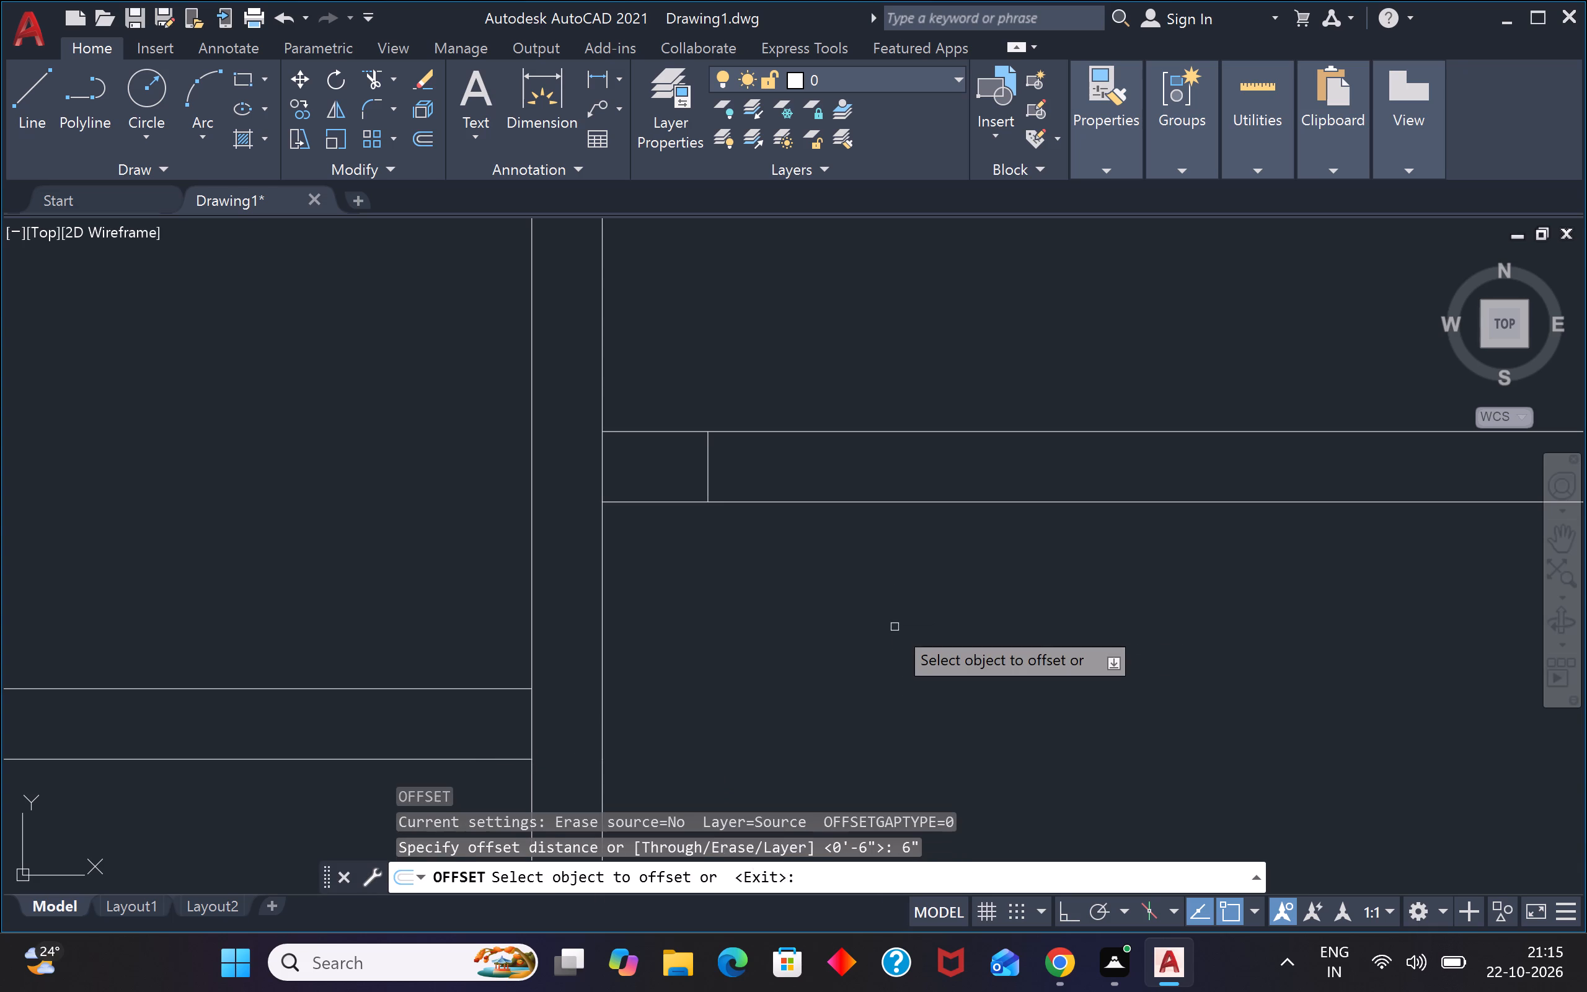
click(529, 721)
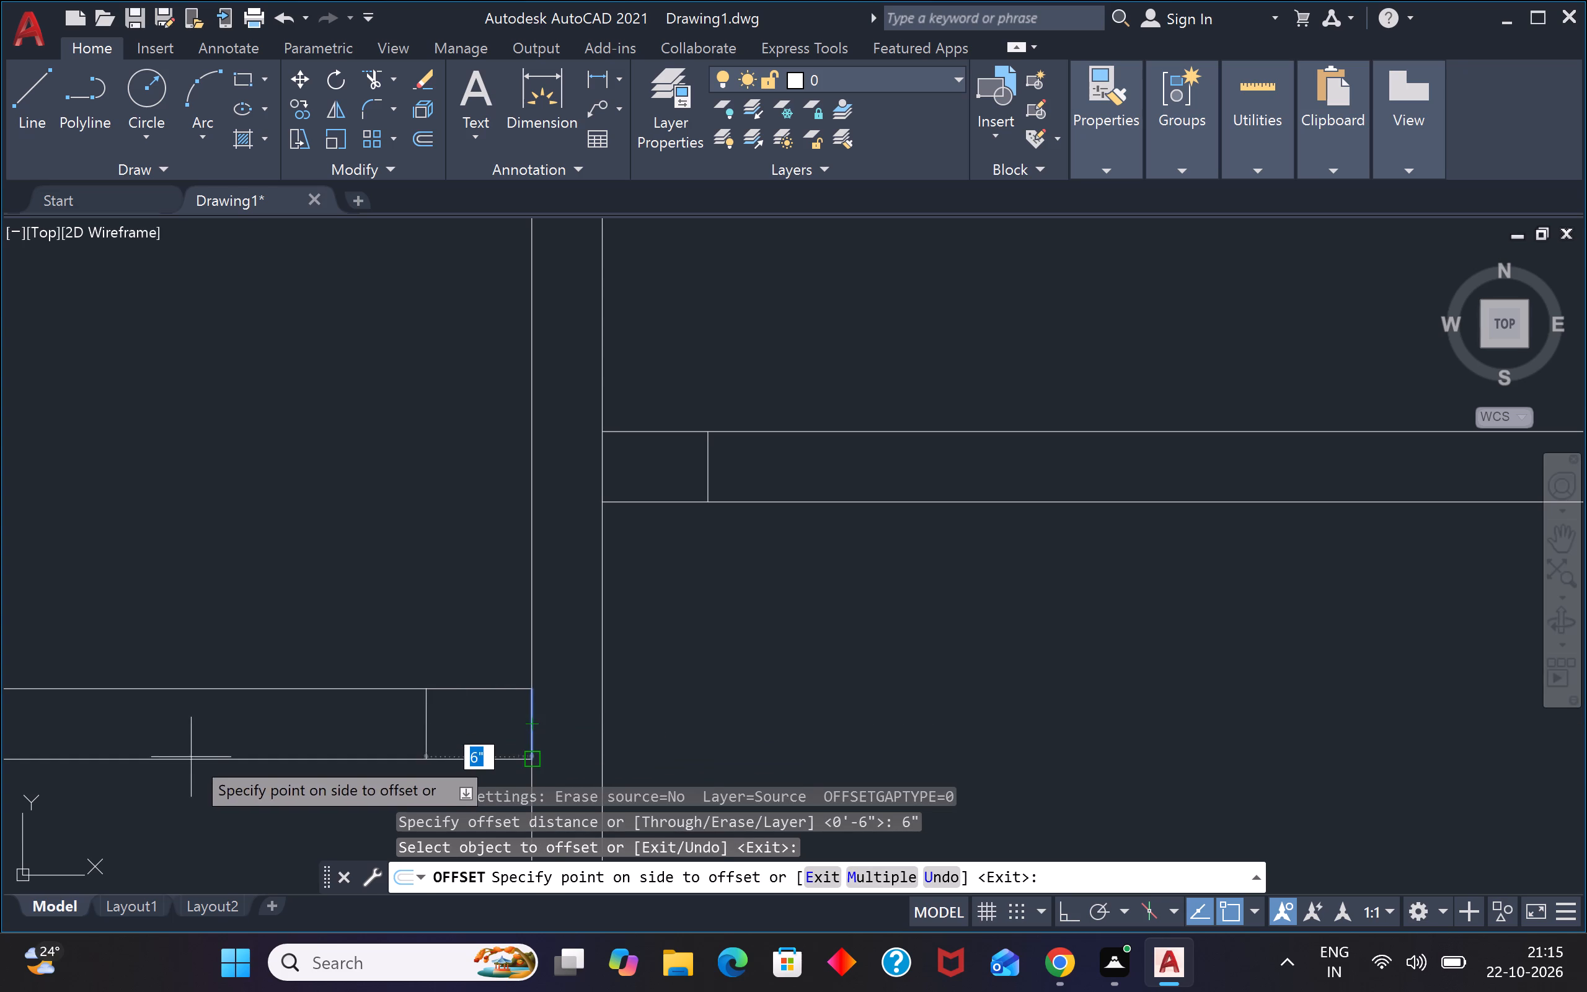
click(181, 727)
key(Escape)
key(Escape)
scroll(727, 635, down, 5)
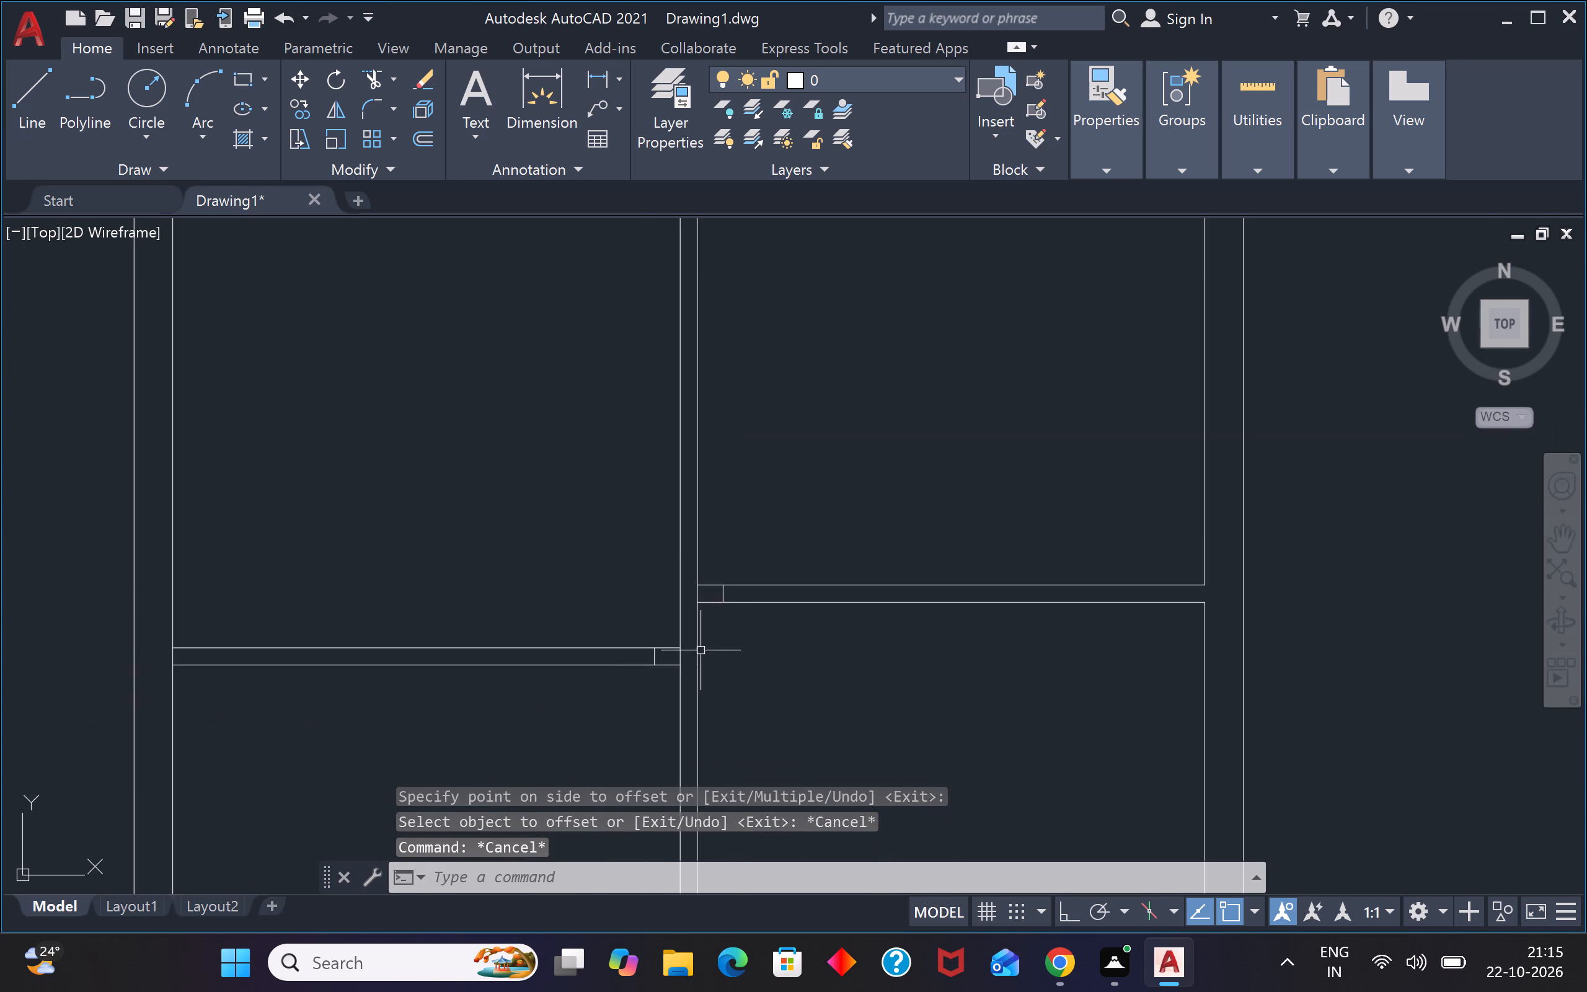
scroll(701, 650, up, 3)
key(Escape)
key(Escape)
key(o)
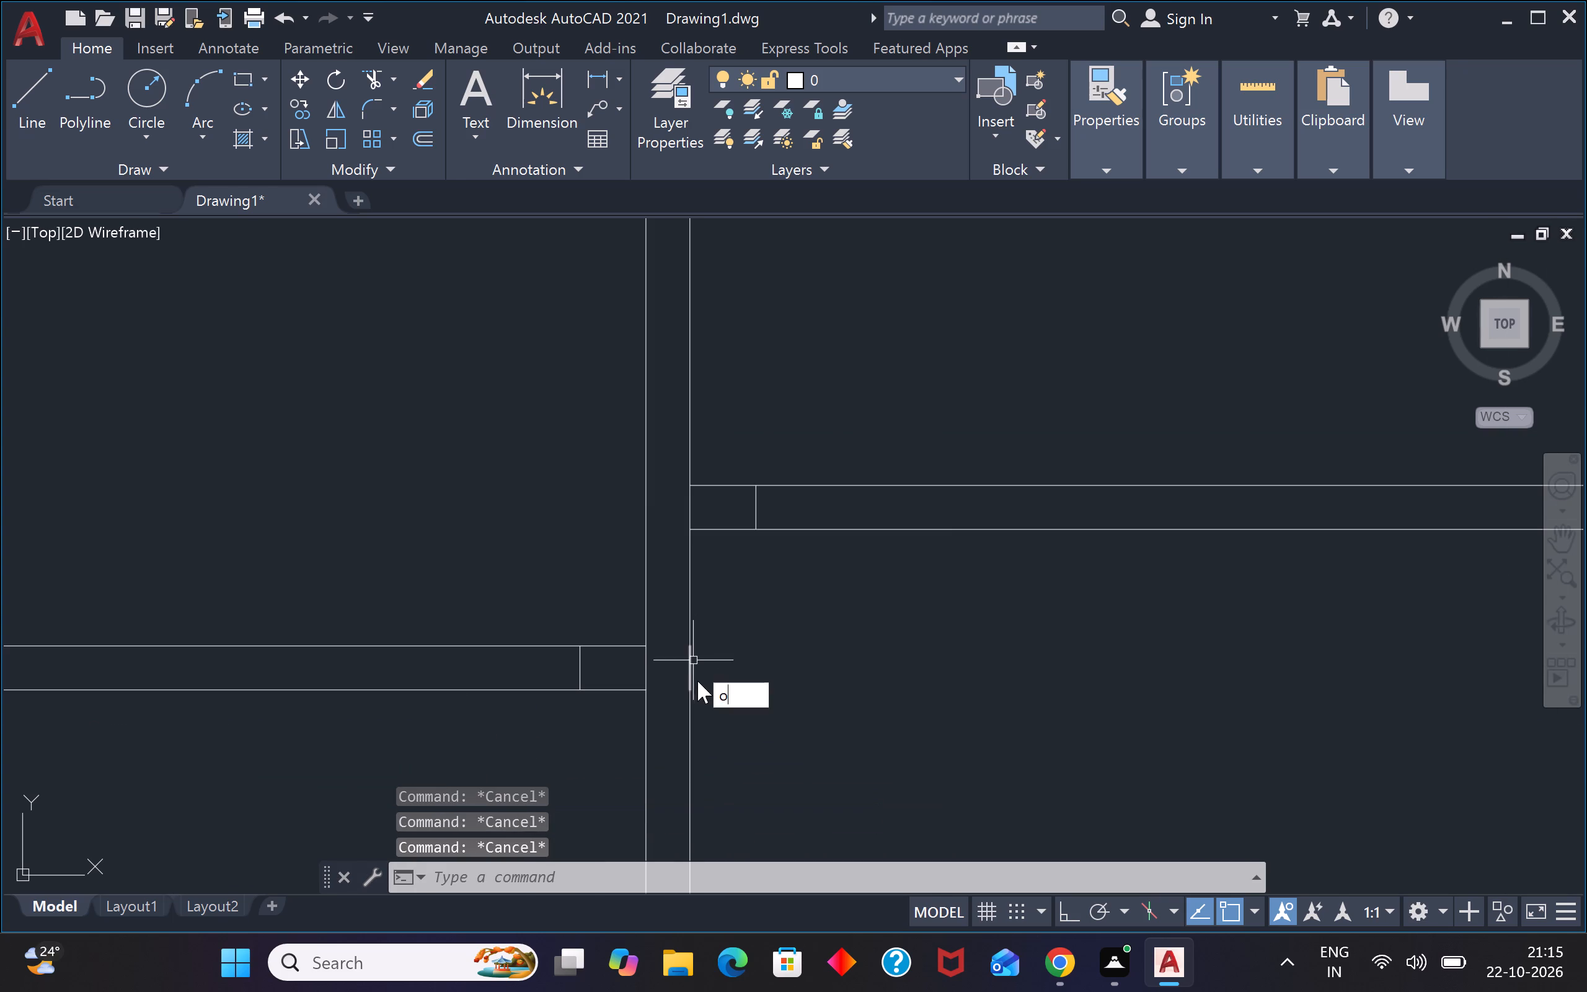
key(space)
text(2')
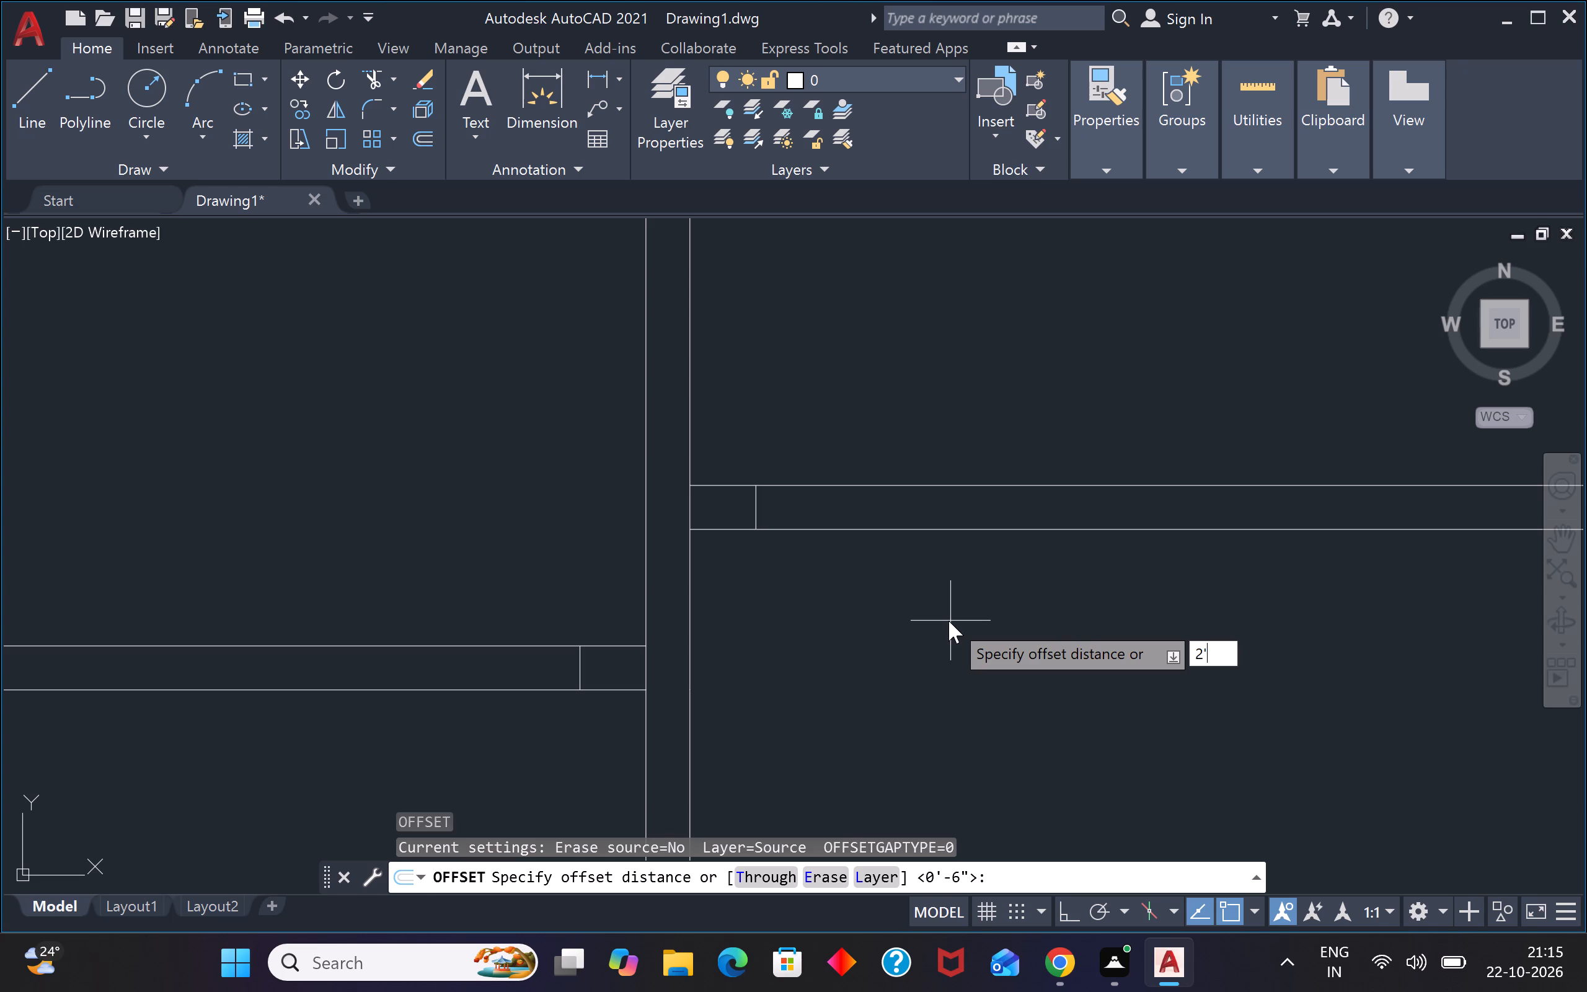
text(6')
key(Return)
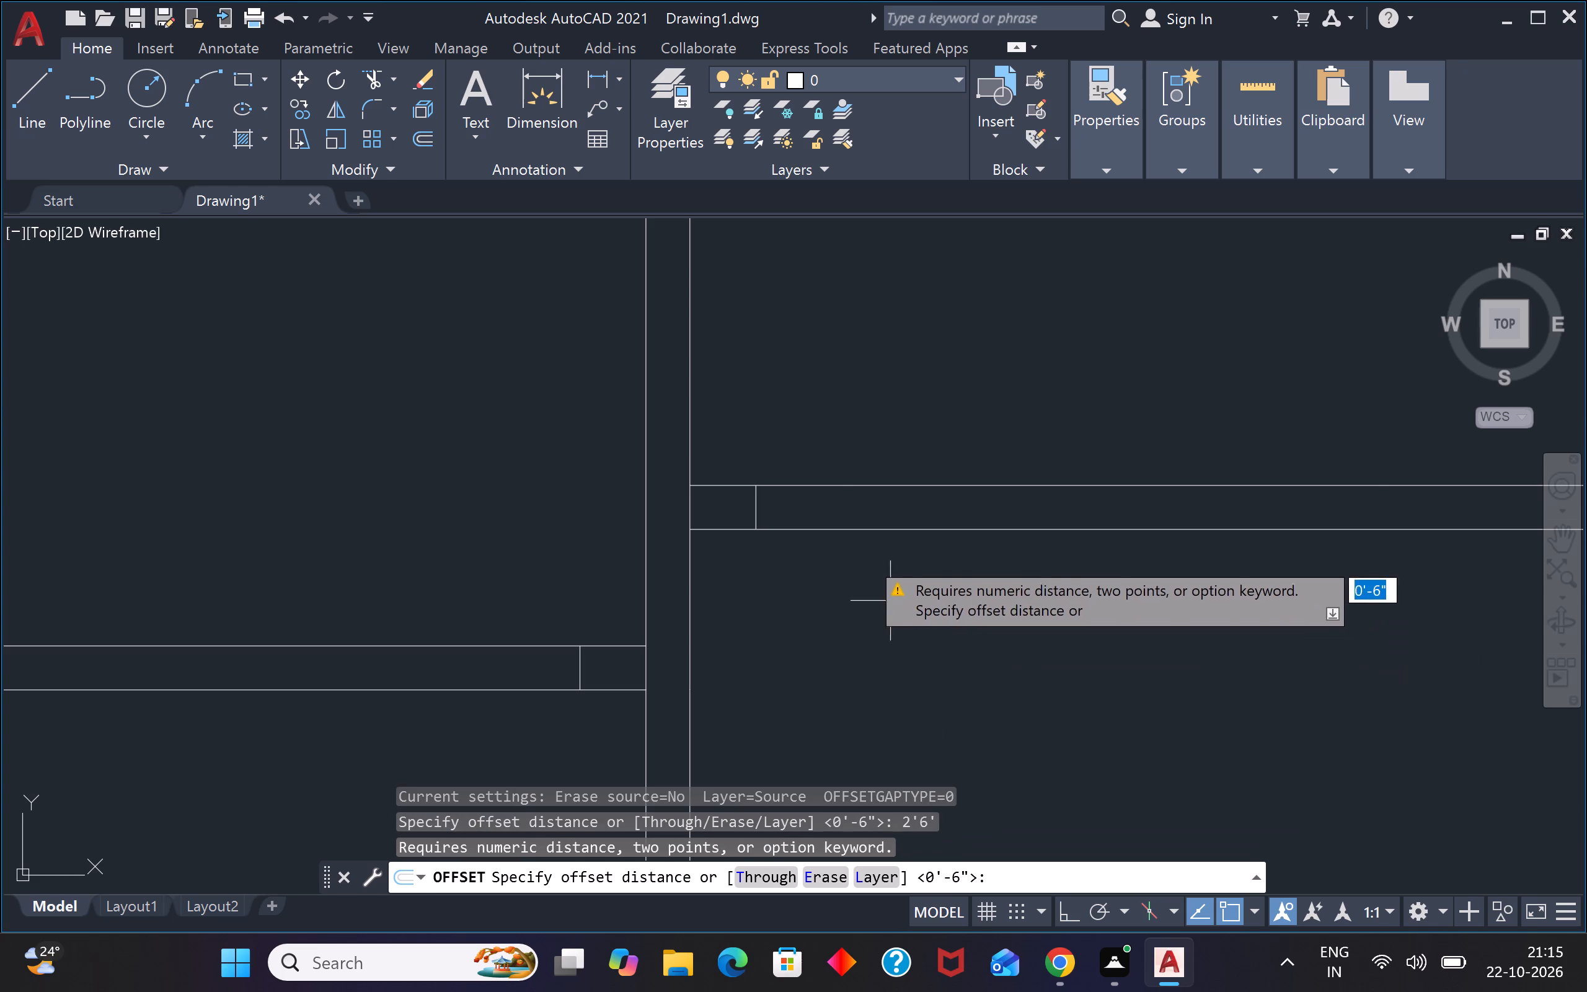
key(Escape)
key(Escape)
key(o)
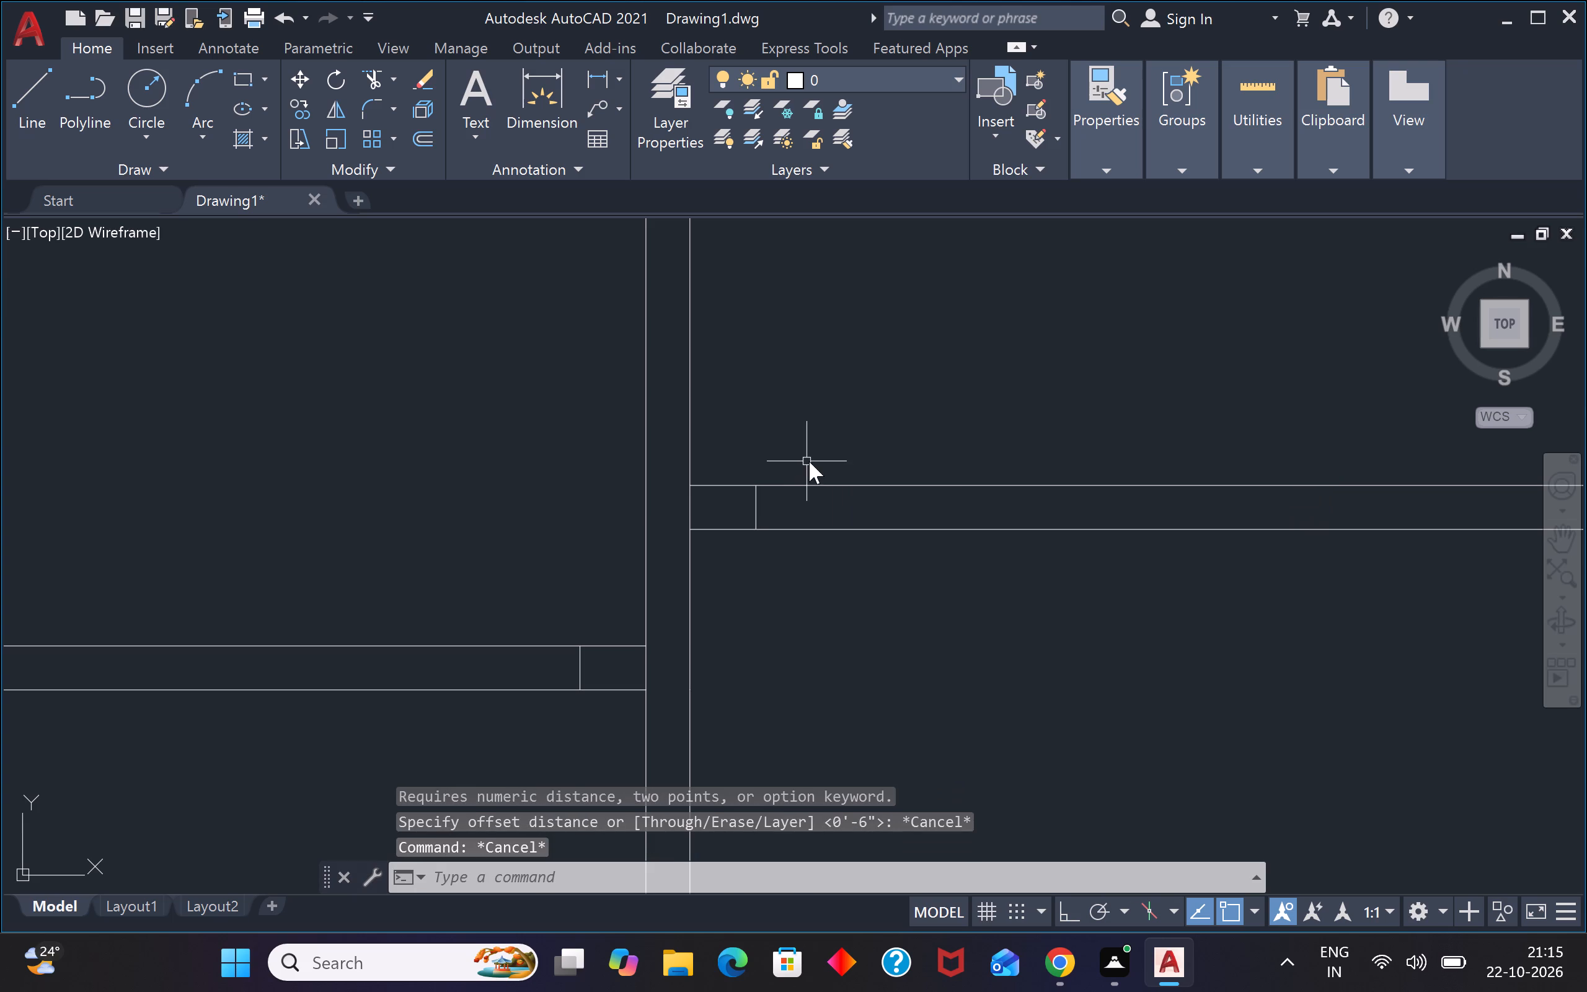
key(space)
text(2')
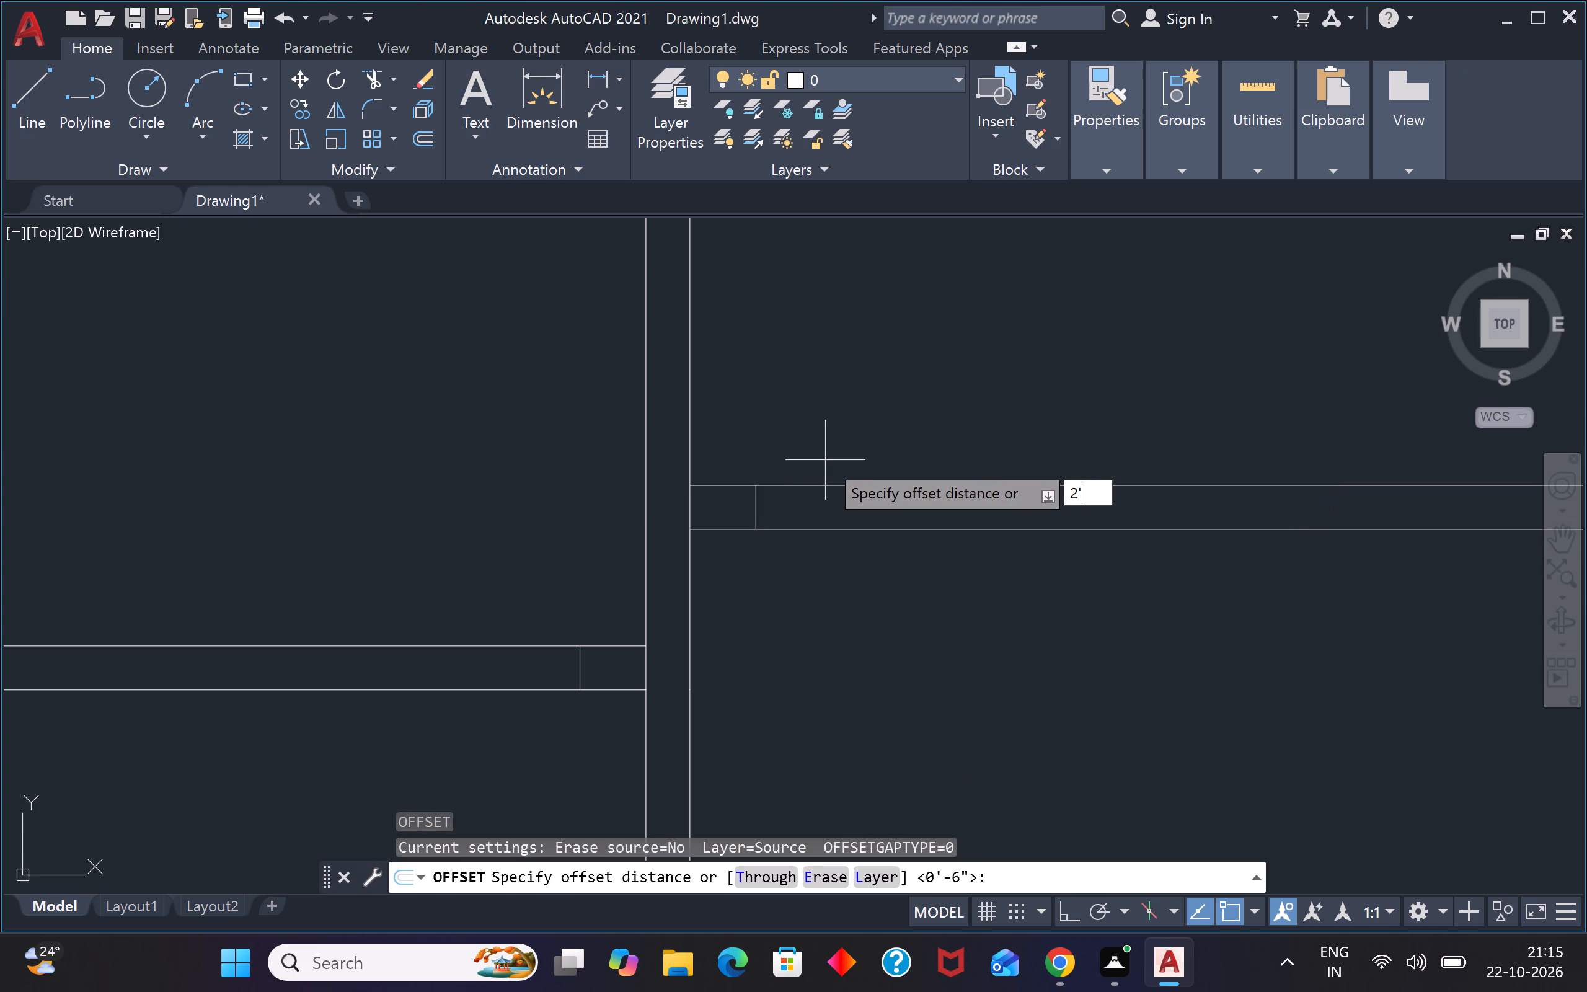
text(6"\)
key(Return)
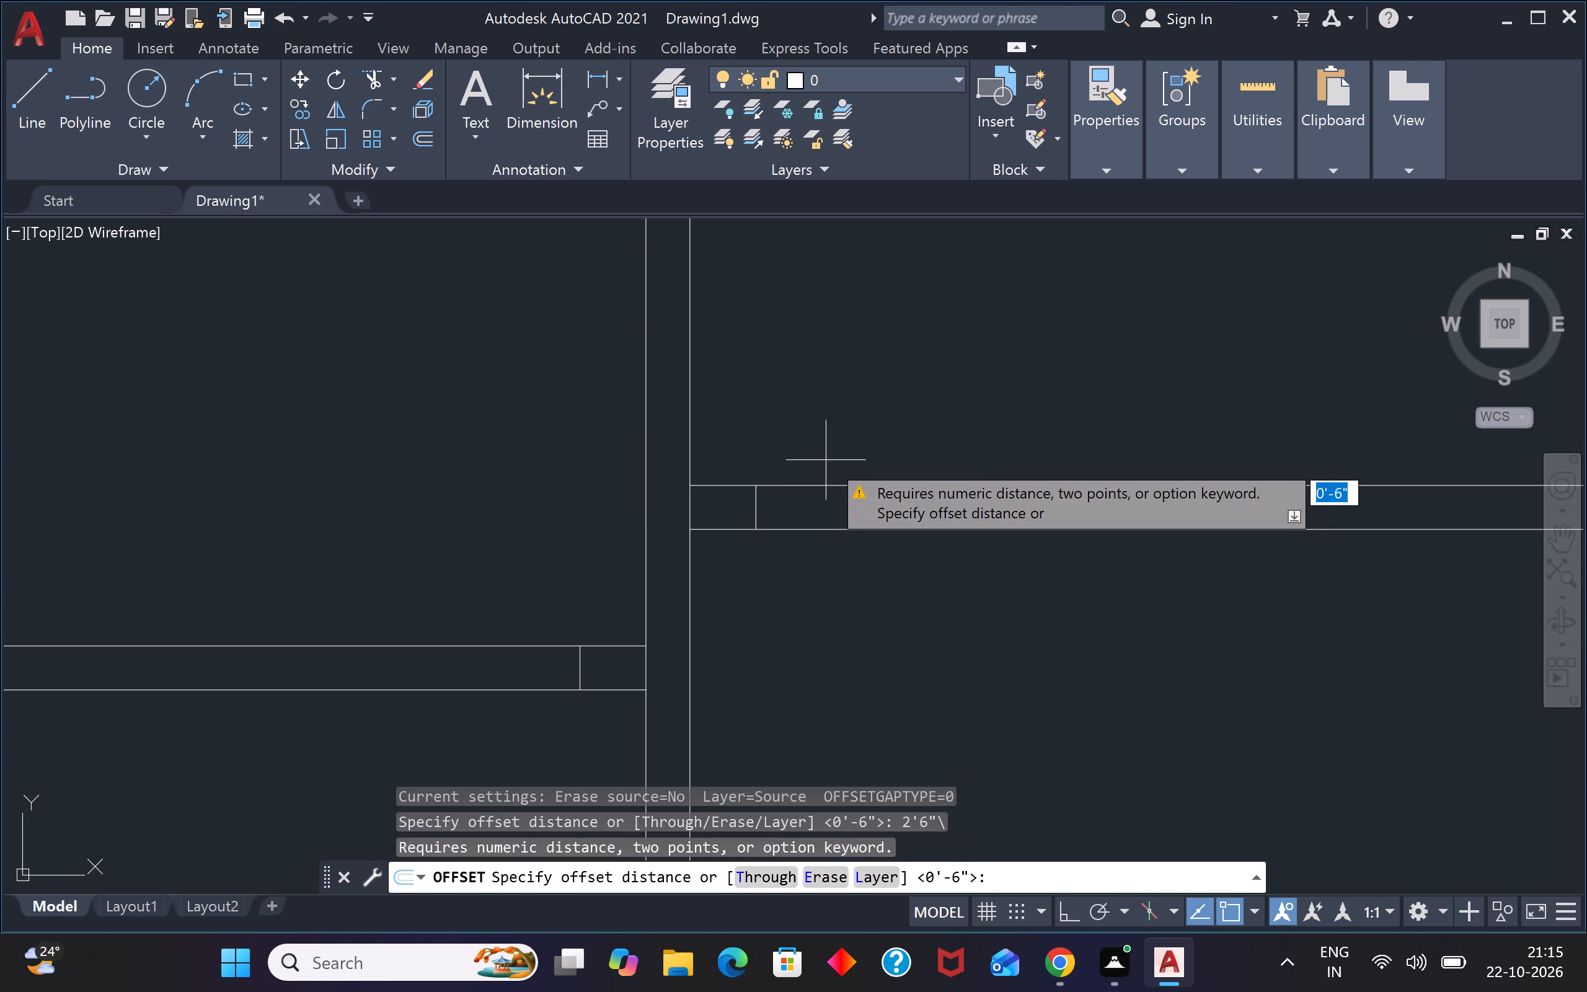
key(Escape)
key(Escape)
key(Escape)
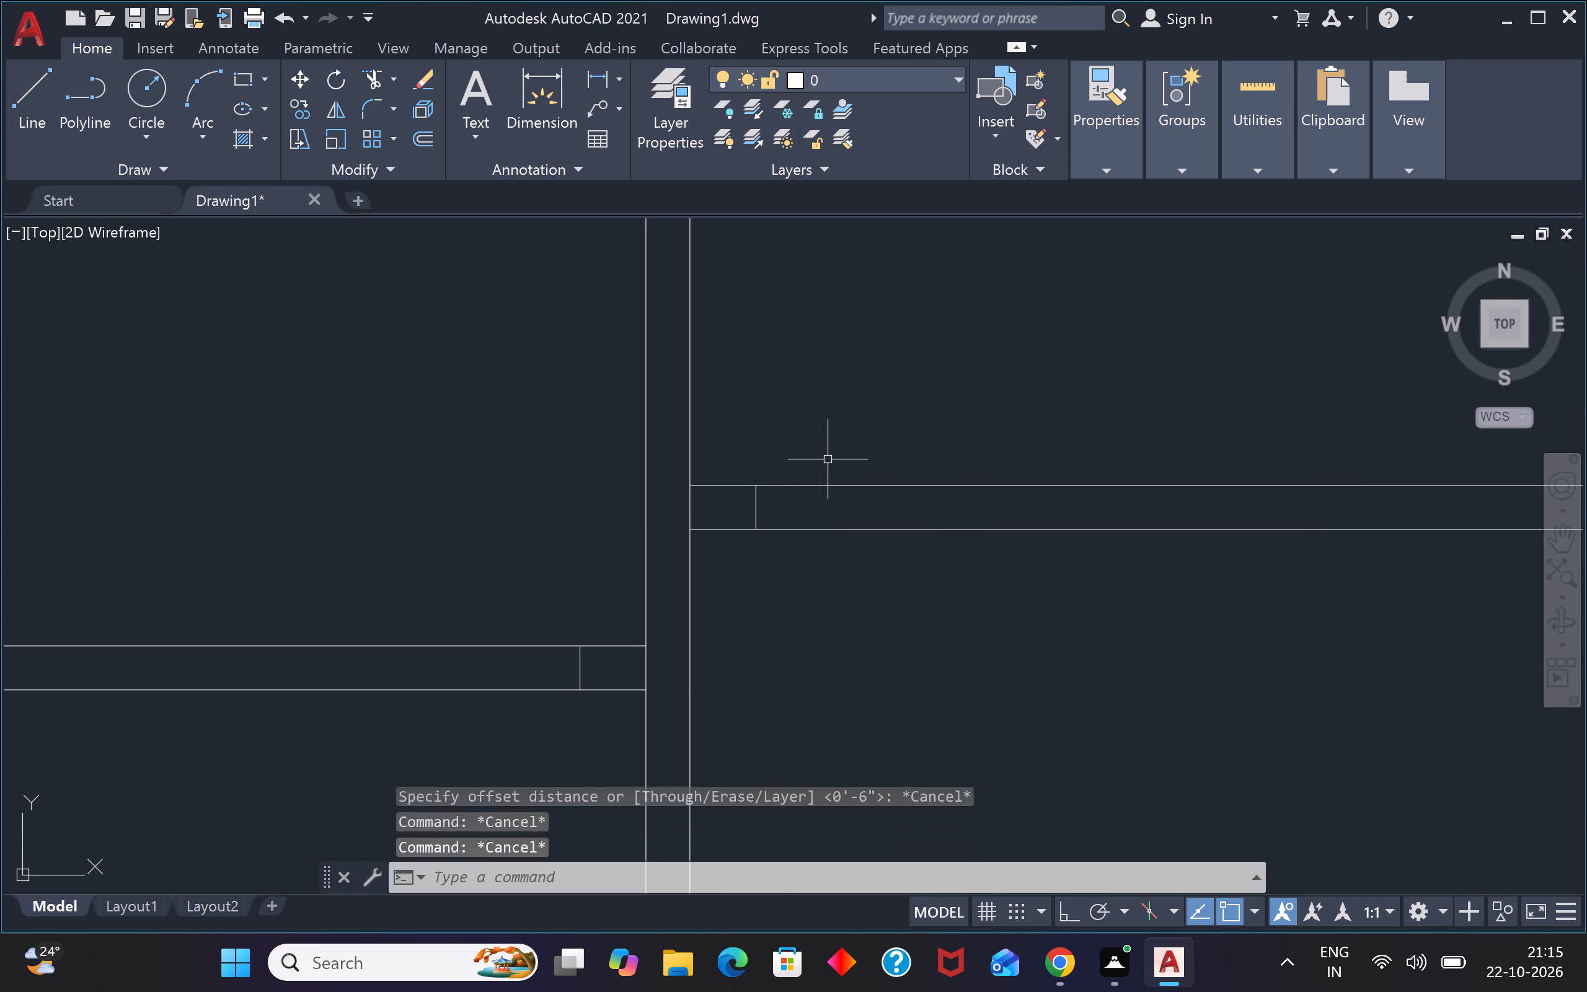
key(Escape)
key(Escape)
Offset the right horizontal wall's door jamb line 2'6" to the right, away from the central partition.
scroll(818, 464, down, 4)
scroll(777, 521, up, 1)
key(o)
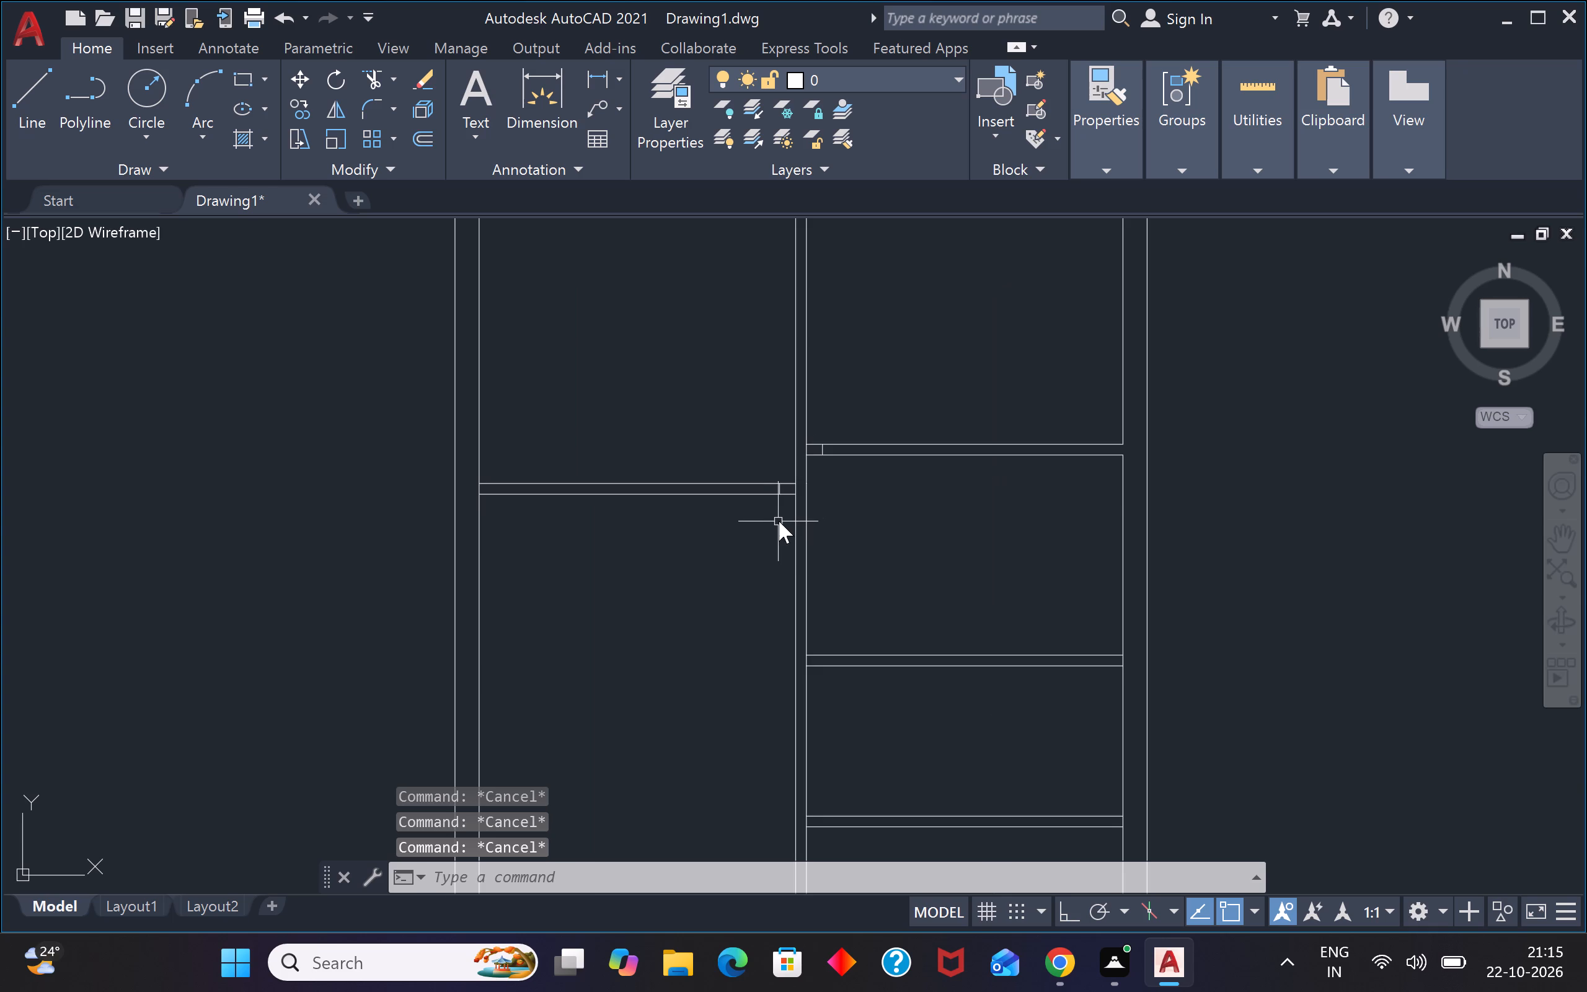
key(space)
text(2'6")
key(Return)
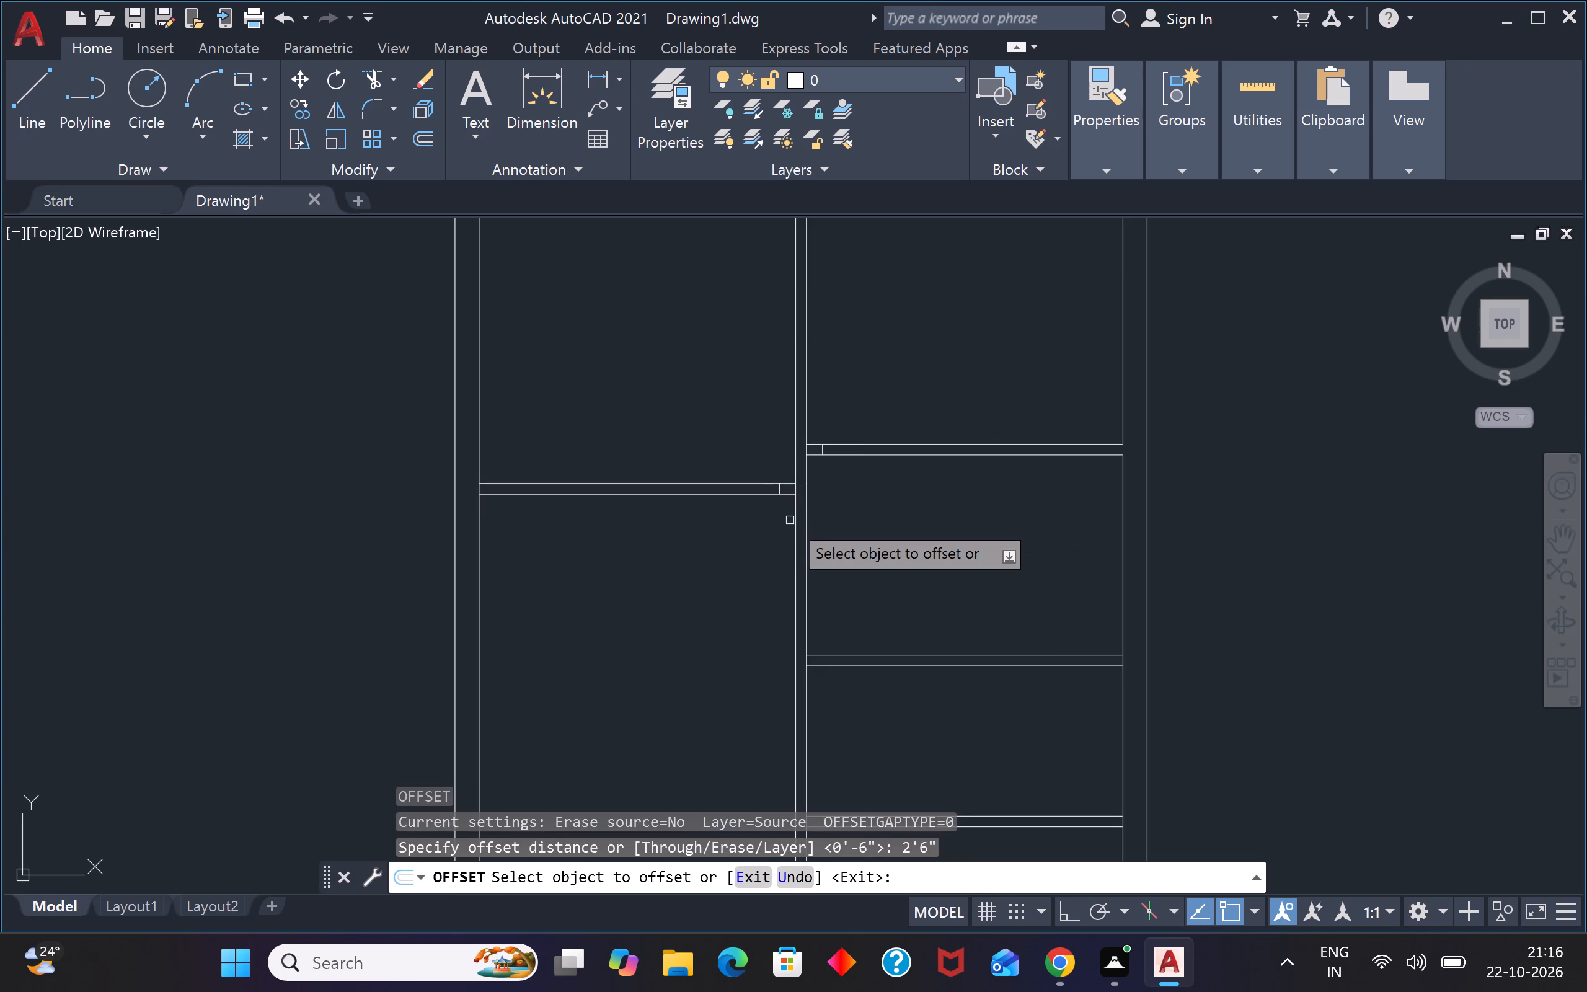
scroll(844, 425, up, 2)
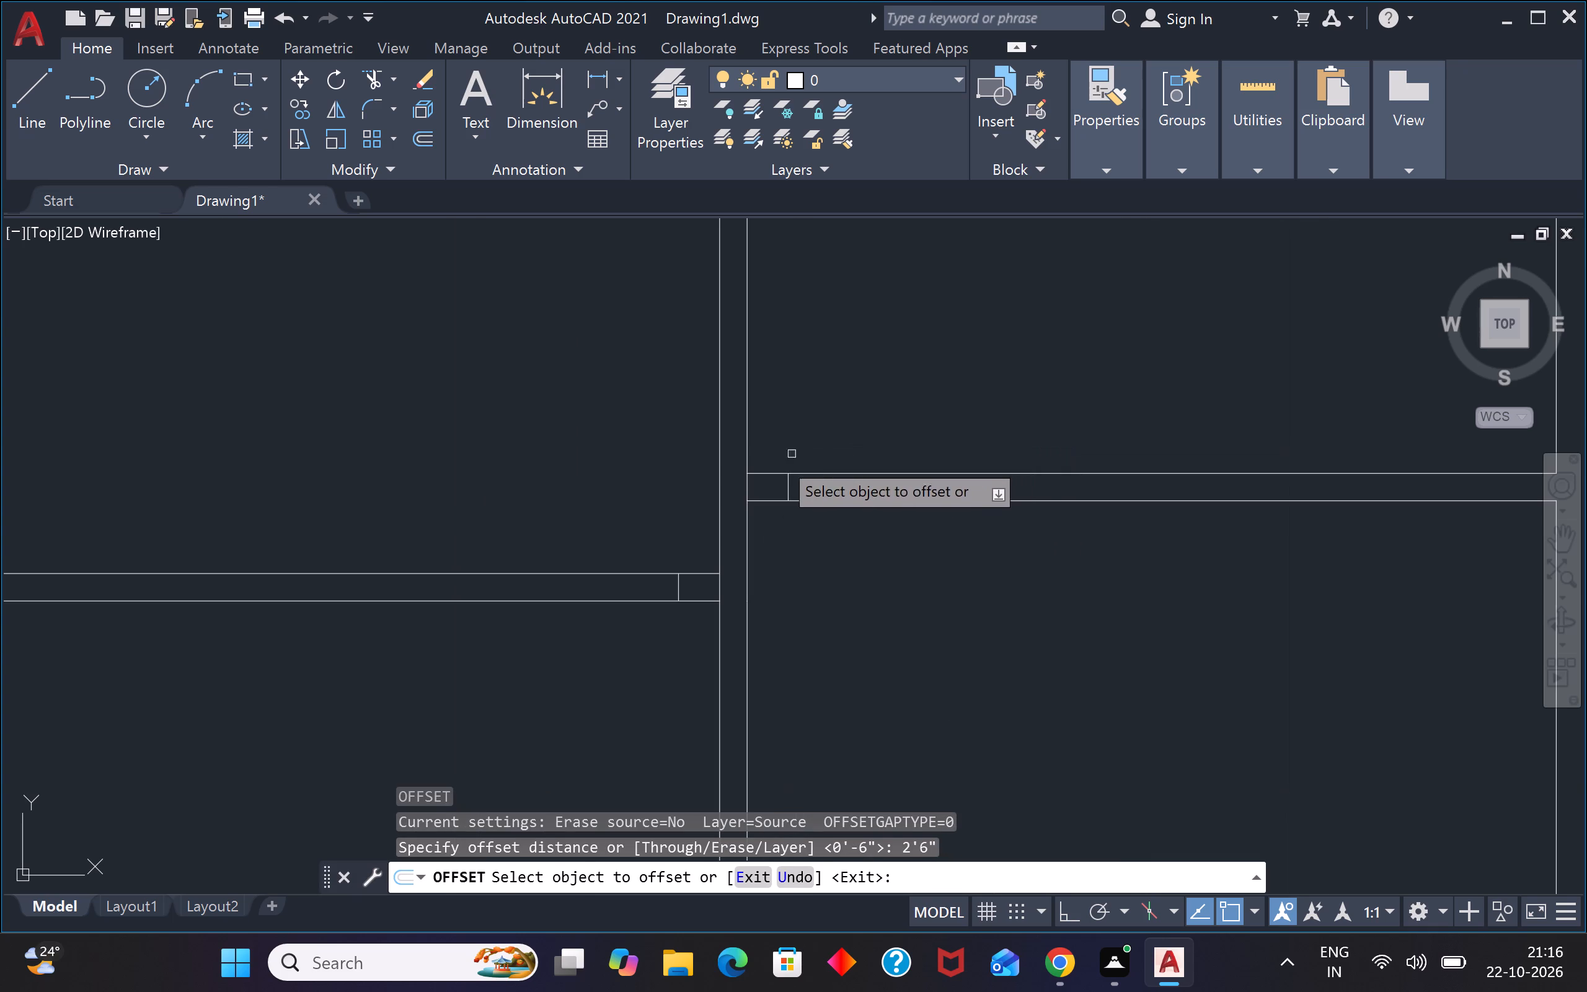
scroll(789, 481, up, 2)
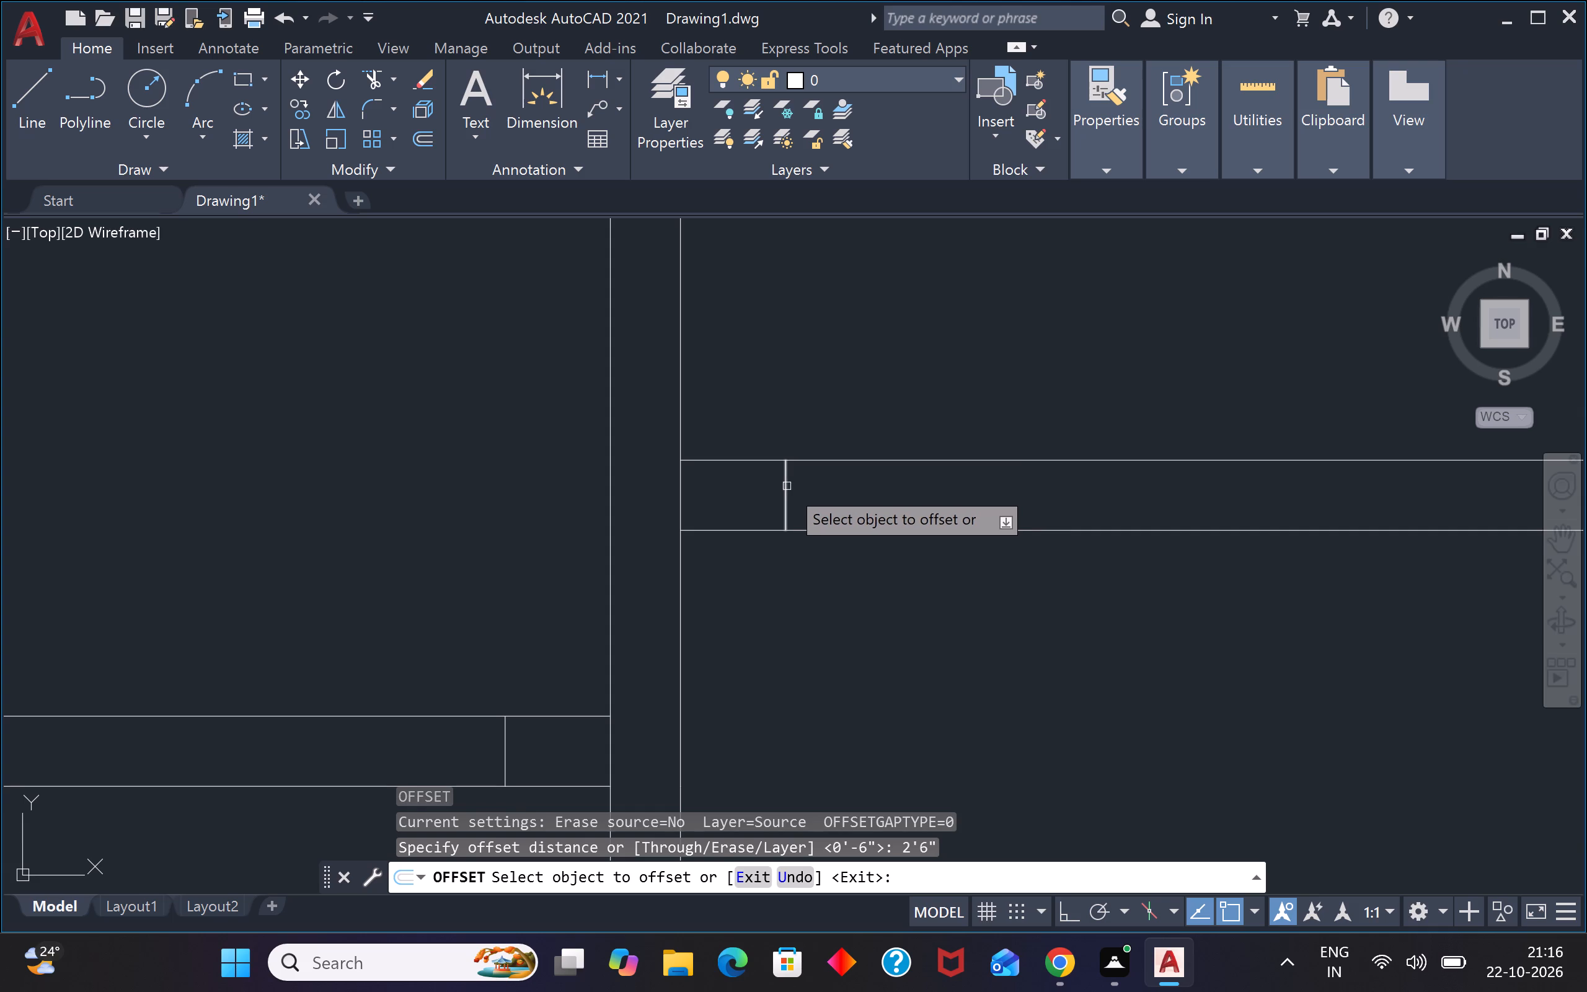
click(787, 486)
click(901, 494)
Offset the left horizontal wall's door jamb line 2'6" to the left, away from the central partition.
scroll(903, 493, down, 3)
scroll(768, 572, up, 3)
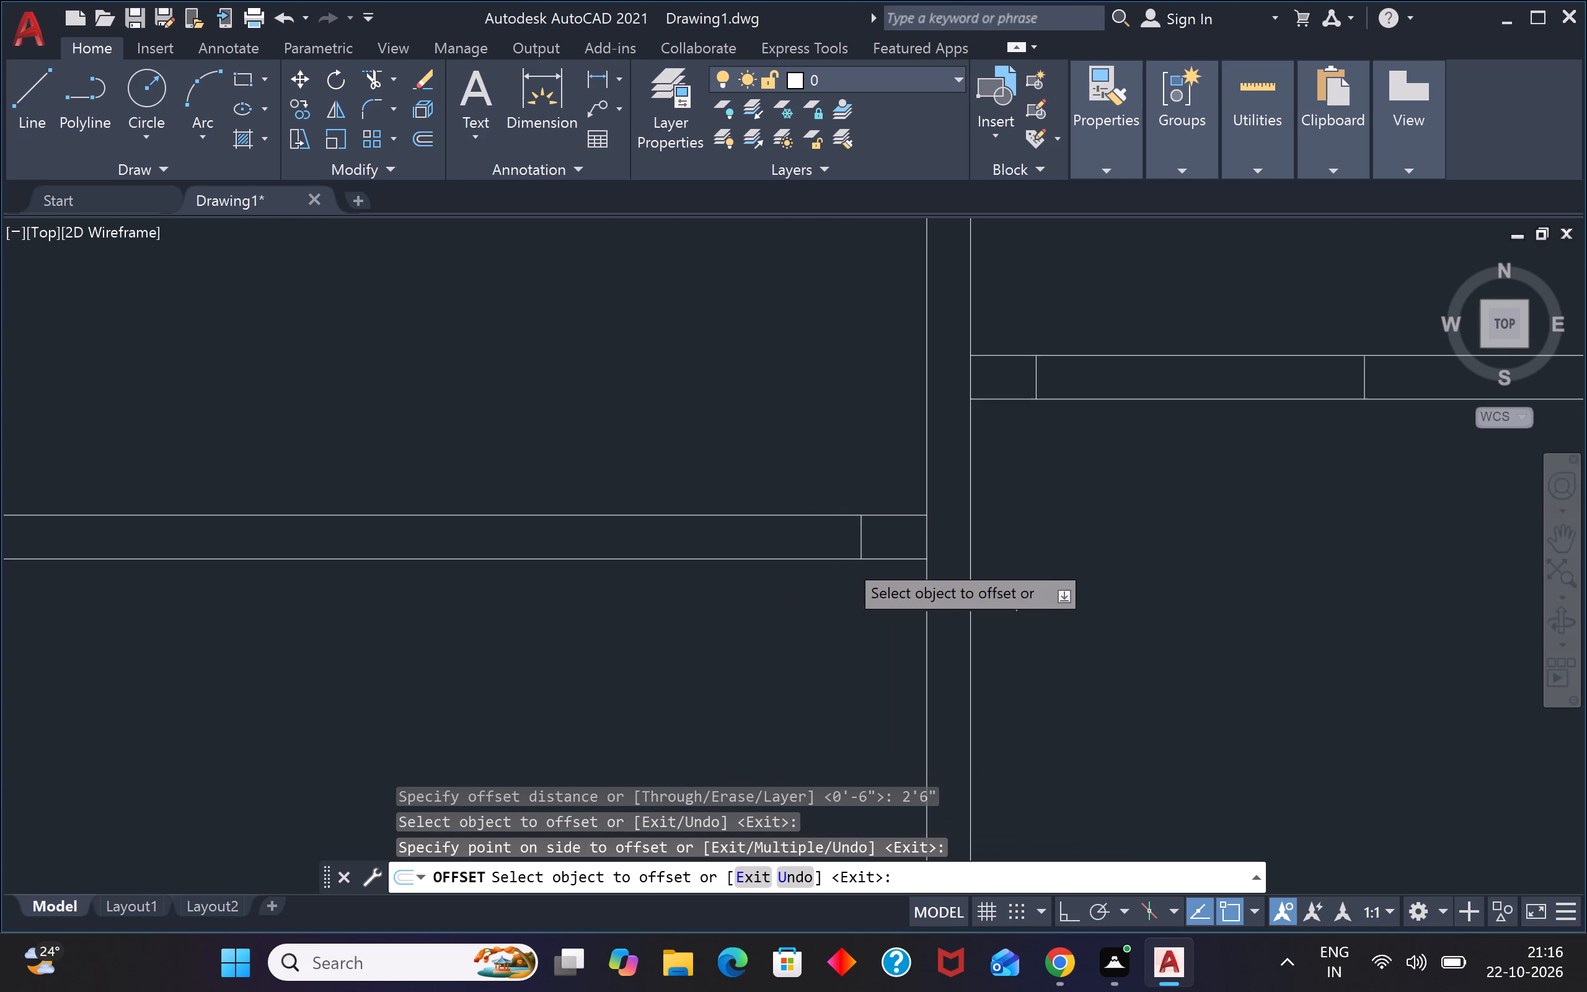
click(915, 520)
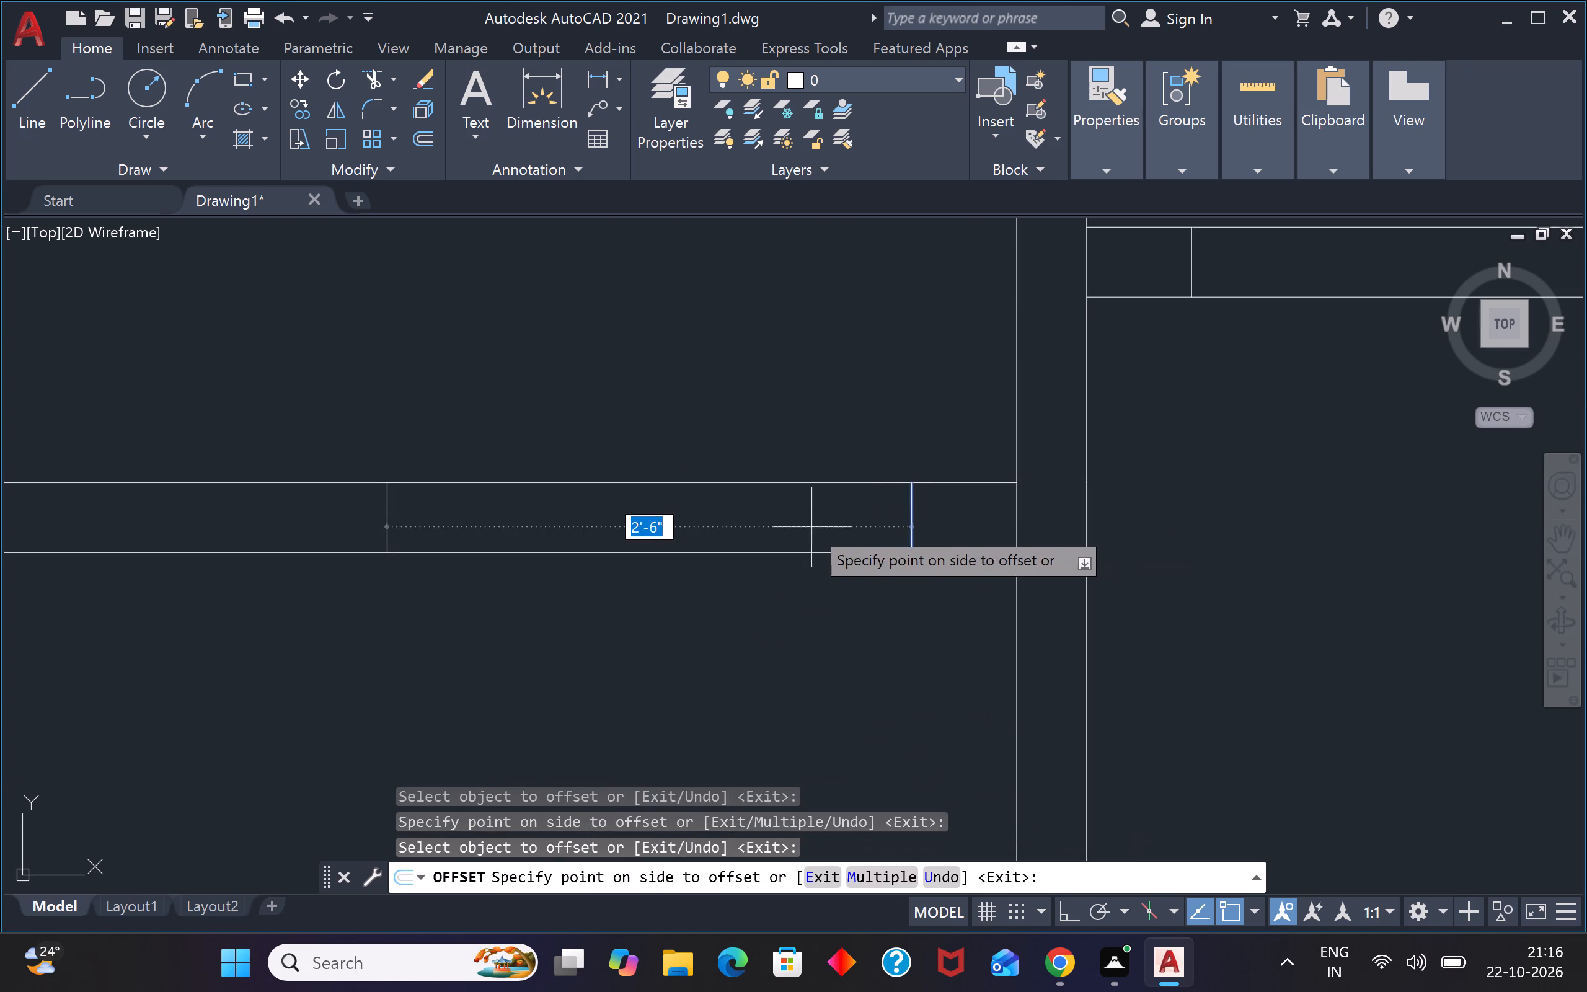
click(792, 528)
scroll(792, 526, down, 7)
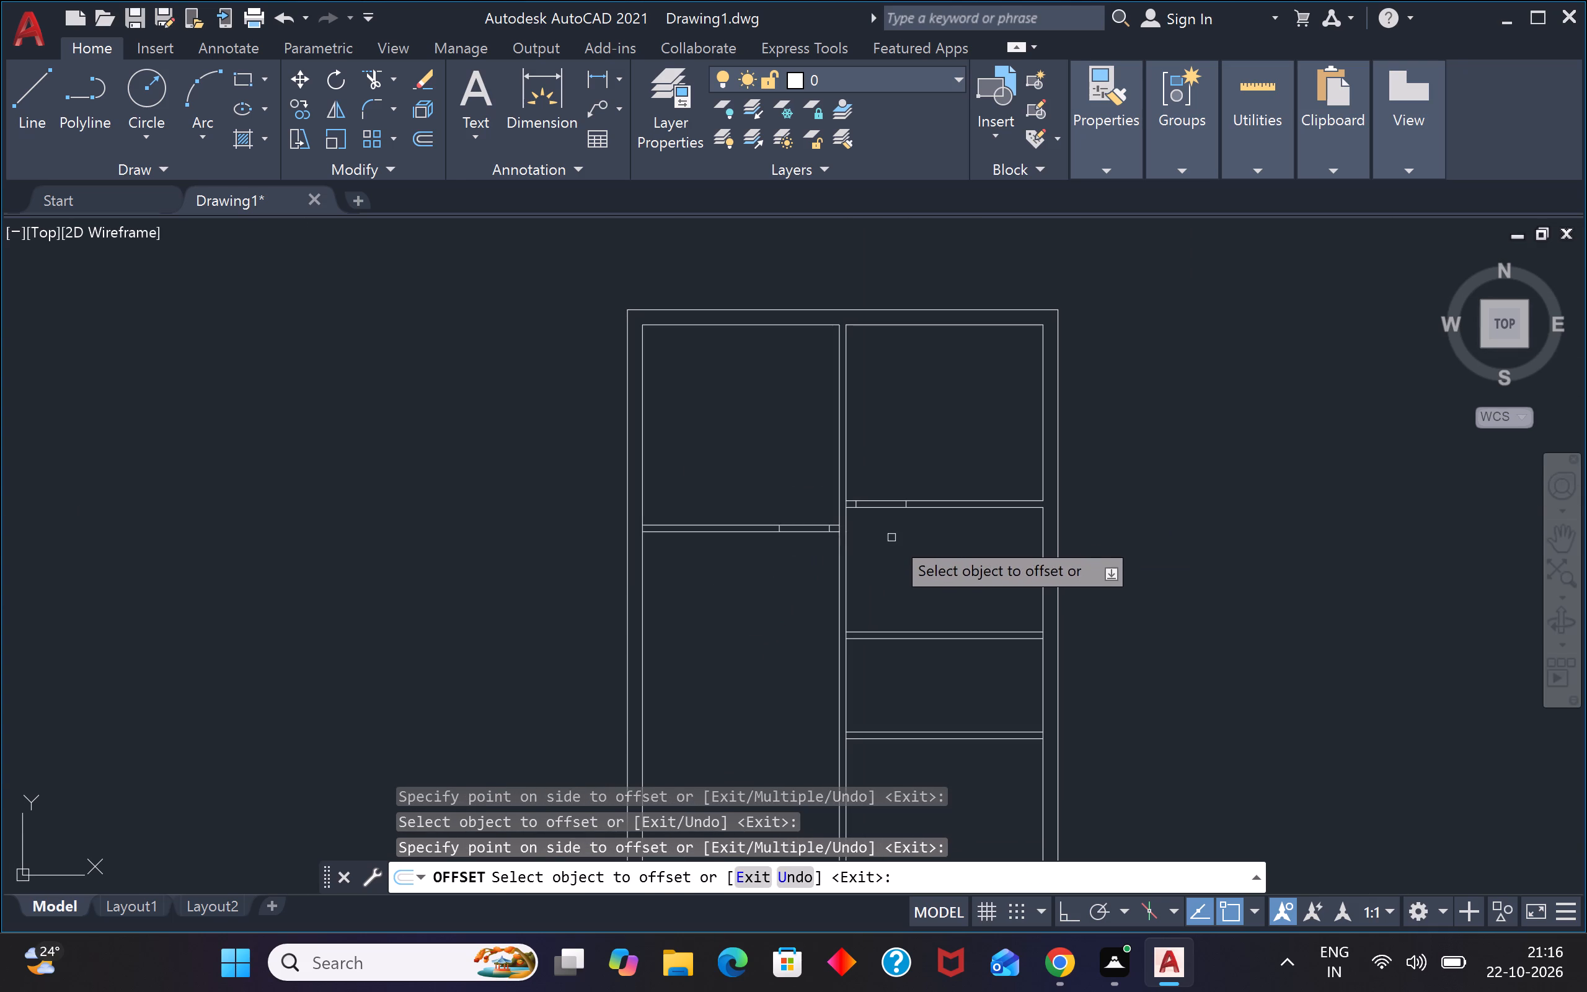
key(Escape)
key(Escape)
Trim both horizontal walls' lines between their jamb lines to open the two 2'6" door openings.
text(tr)
key(space)
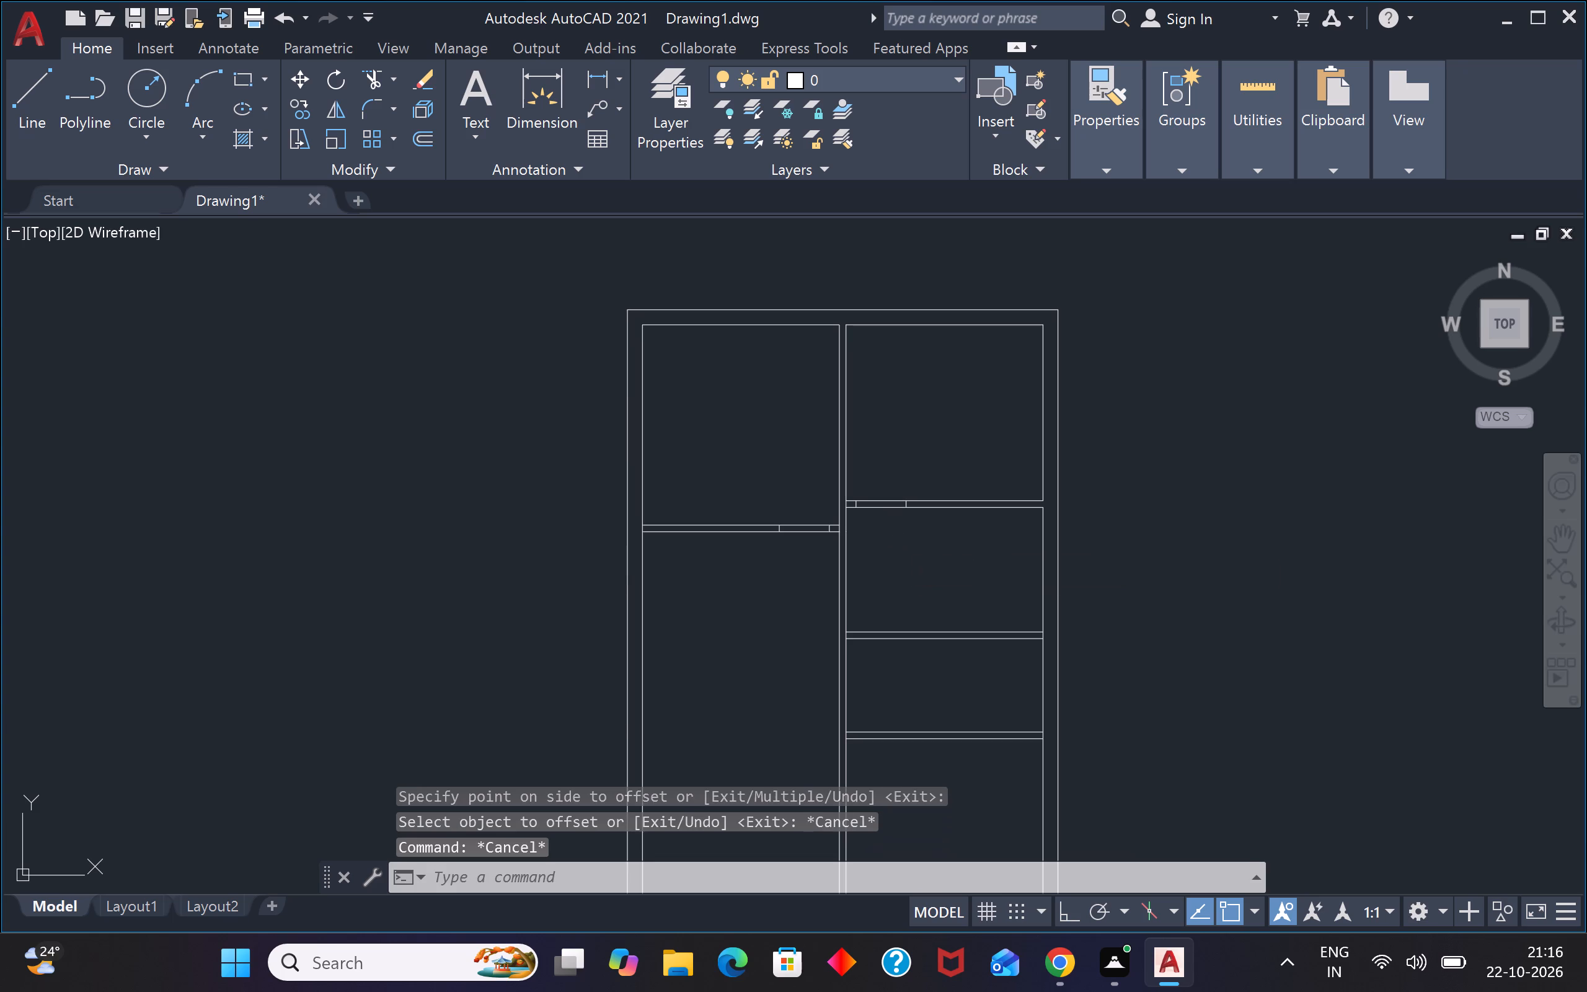
click(867, 525)
click(868, 468)
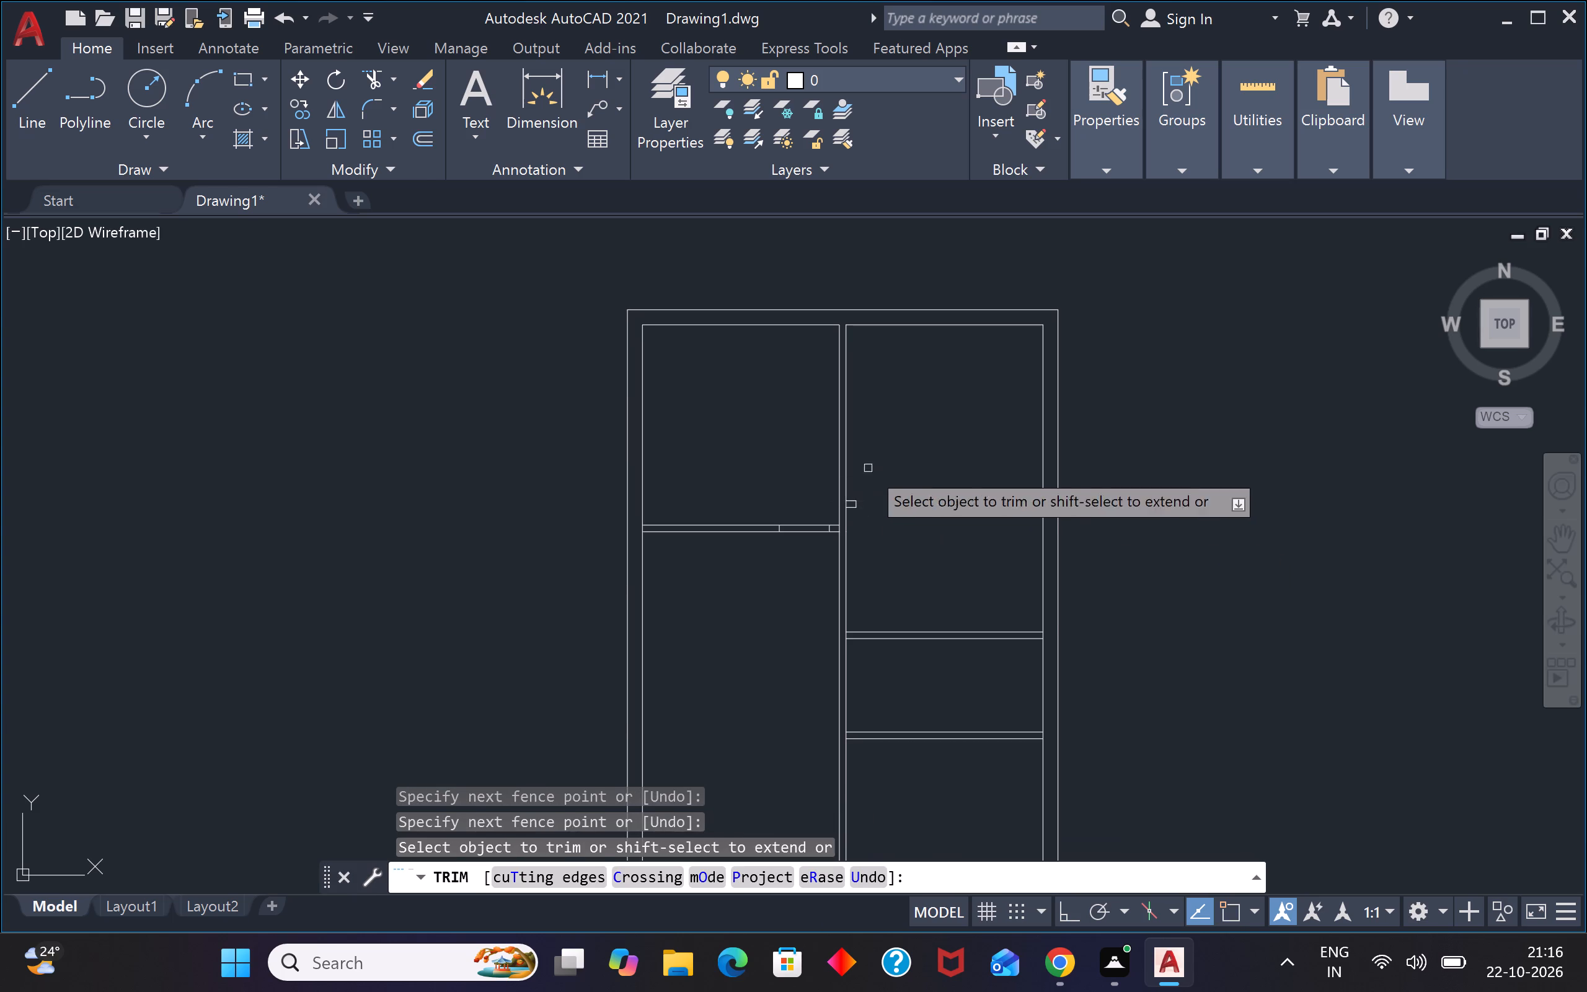
click(797, 547)
click(803, 507)
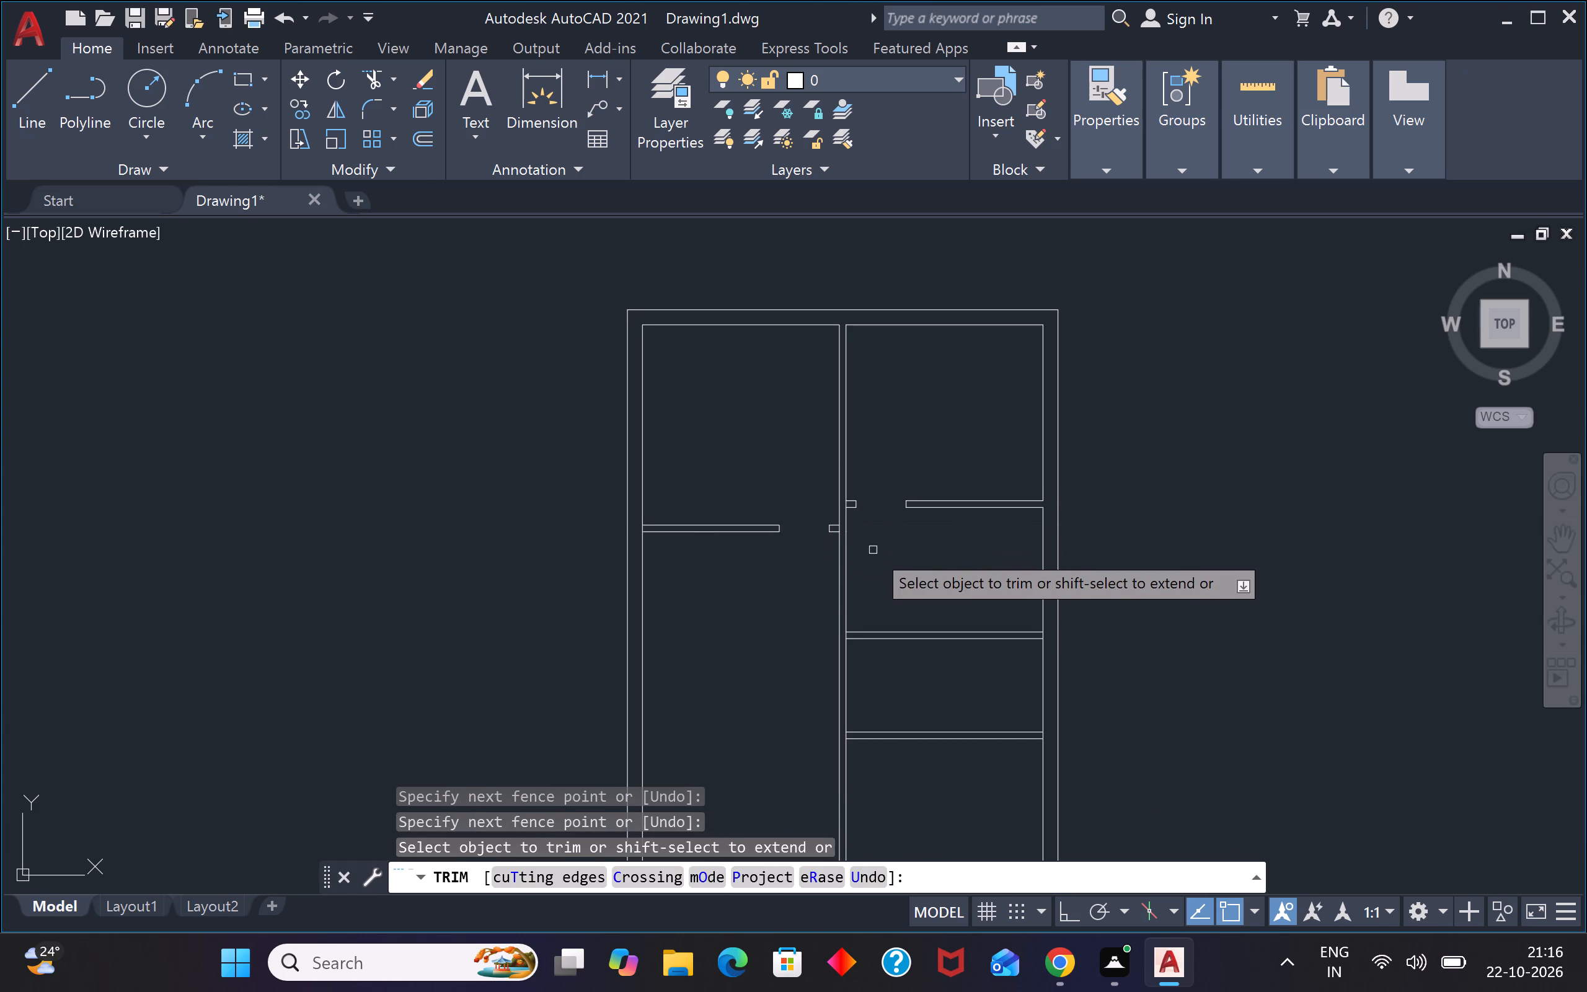
Trim the vertical line closing the left wall stub where it joins the central partition.
scroll(834, 536, up, 5)
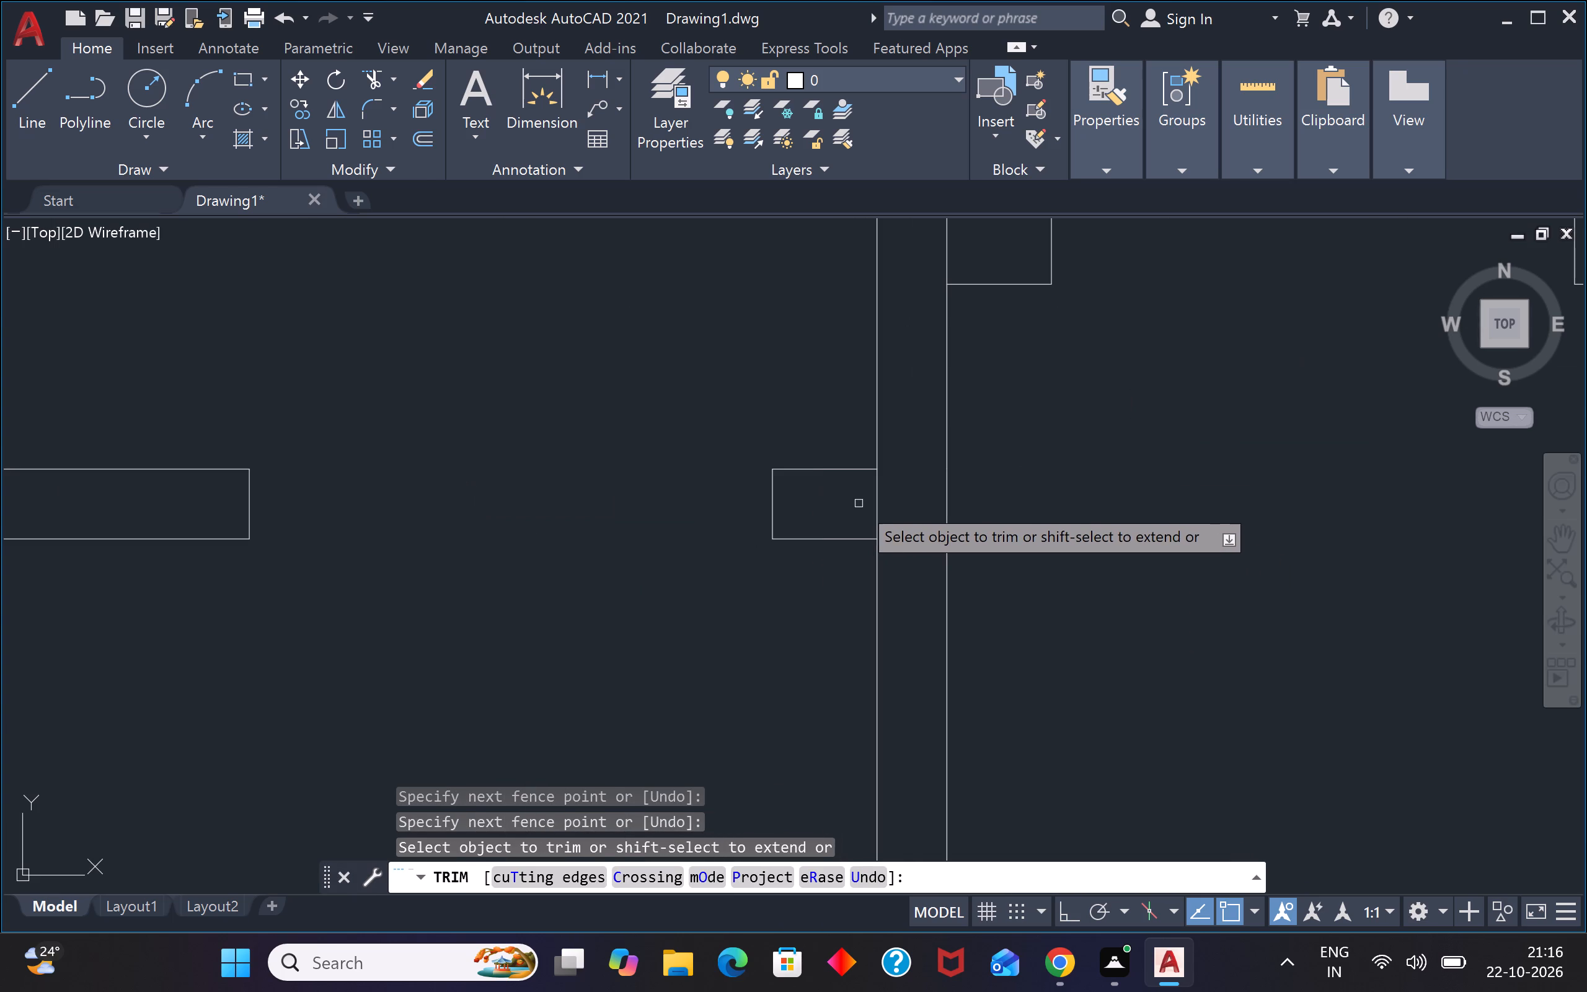
click(859, 503)
click(896, 500)
scroll(891, 495, down, 4)
scroll(1029, 465, down, 2)
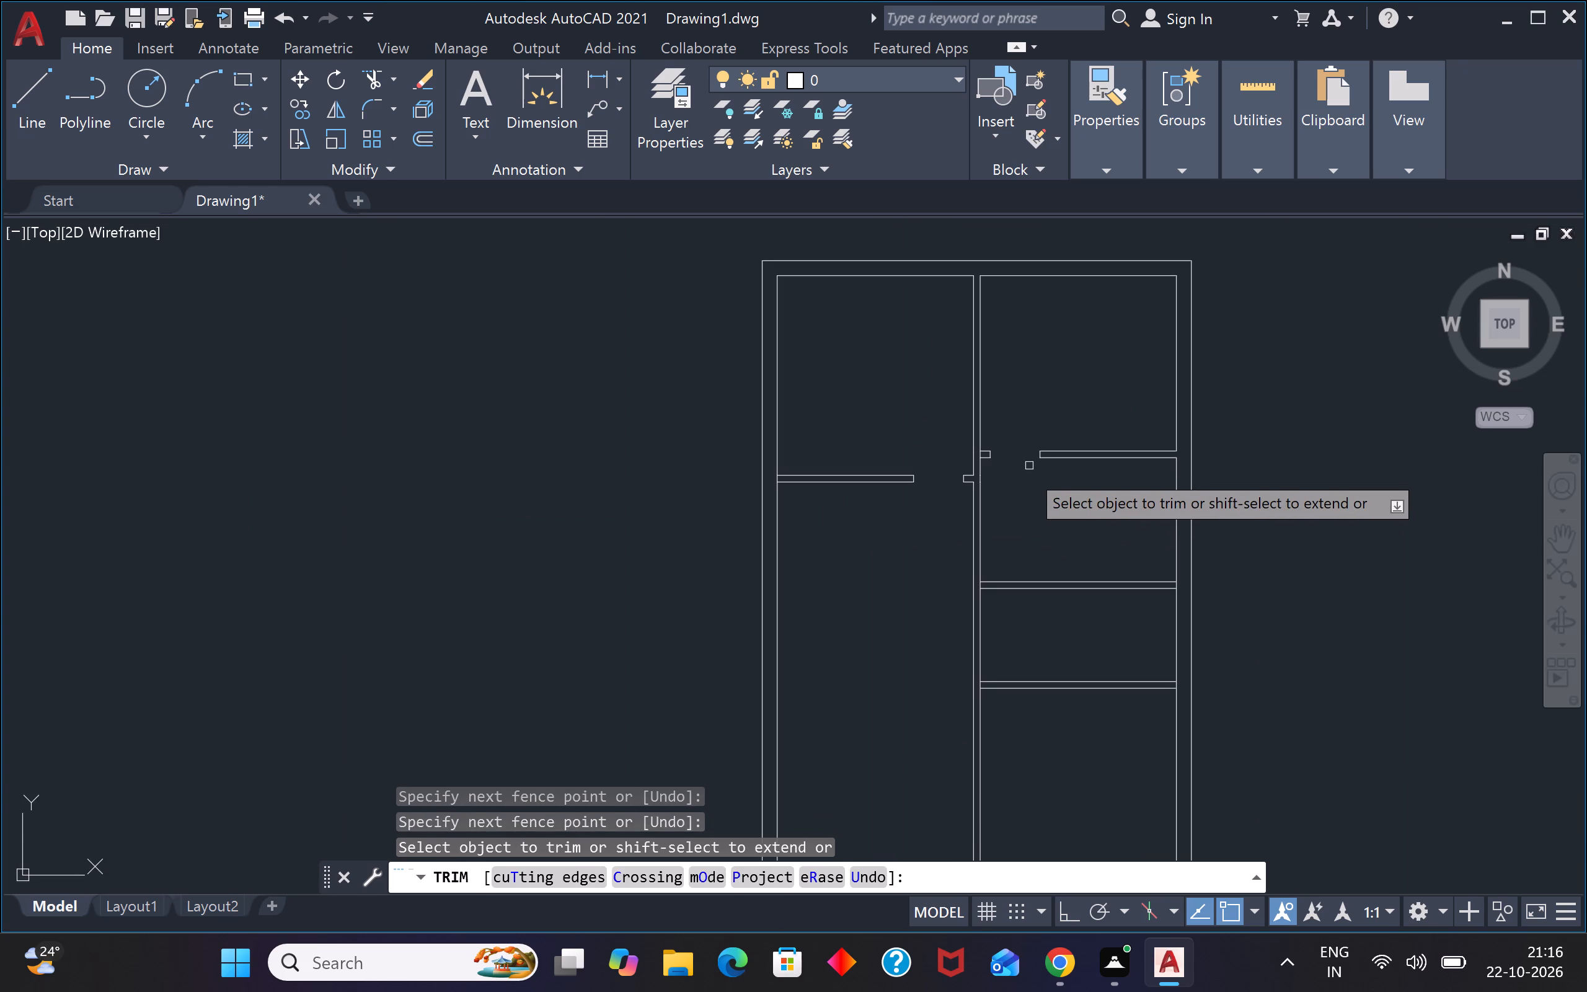
key(Escape)
key(Escape)
Trim the vertical line closing the right wall stub where it joins the central partition.
key(space)
scroll(979, 463, up, 1)
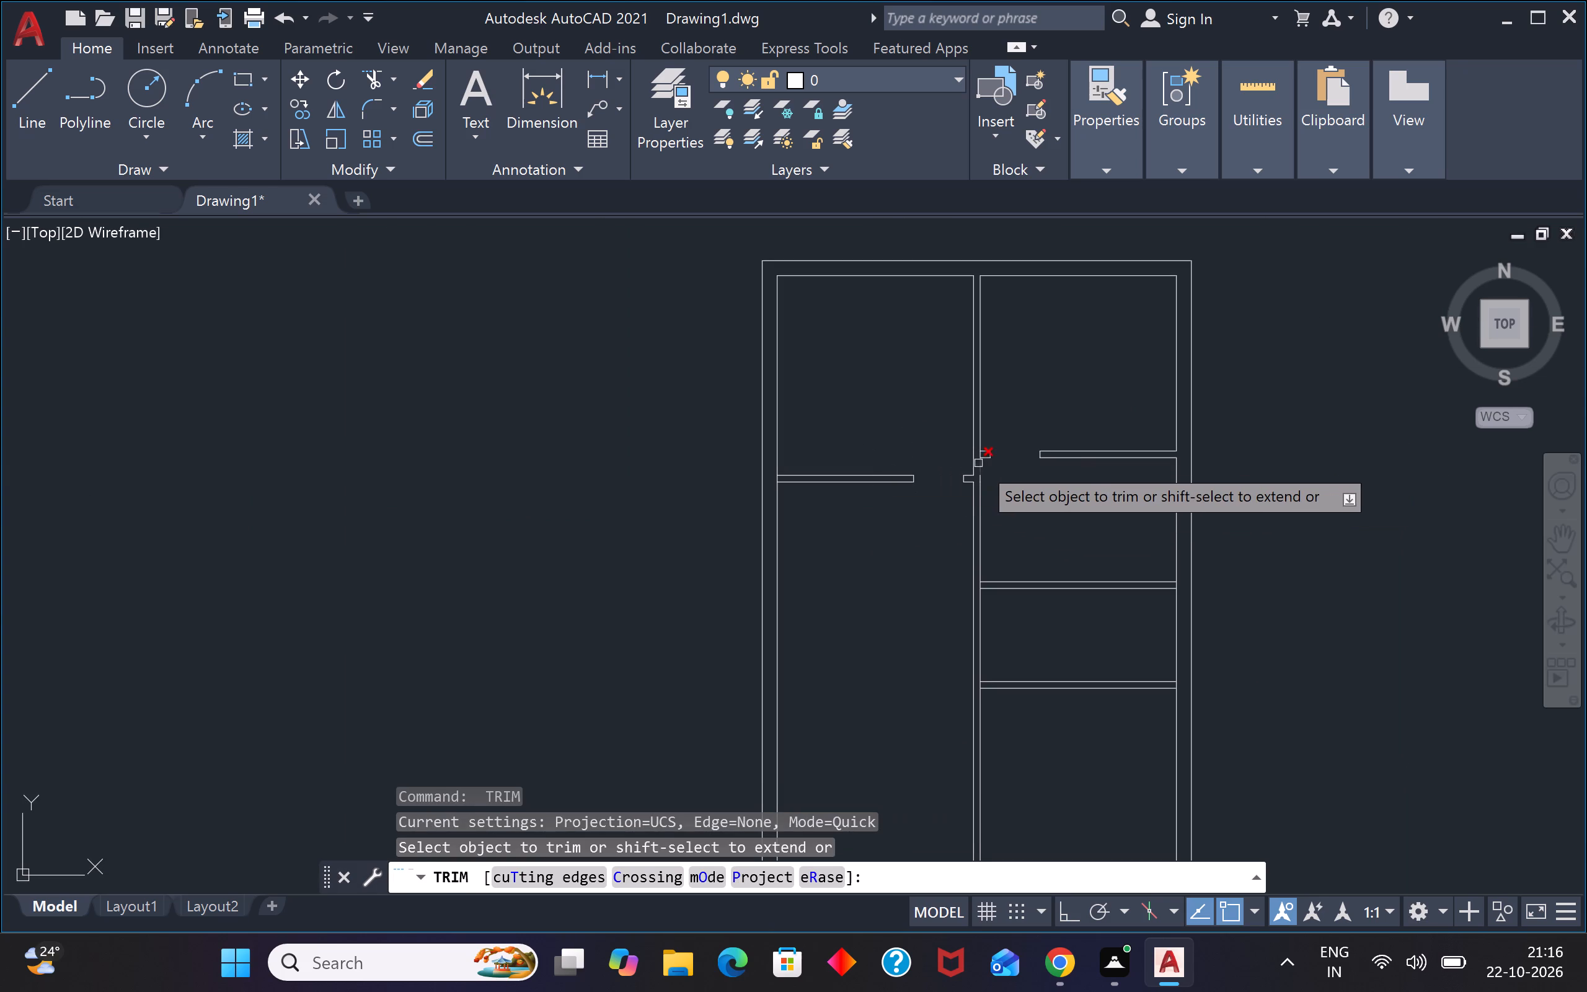
scroll(979, 463, up, 4)
click(983, 383)
click(1034, 373)
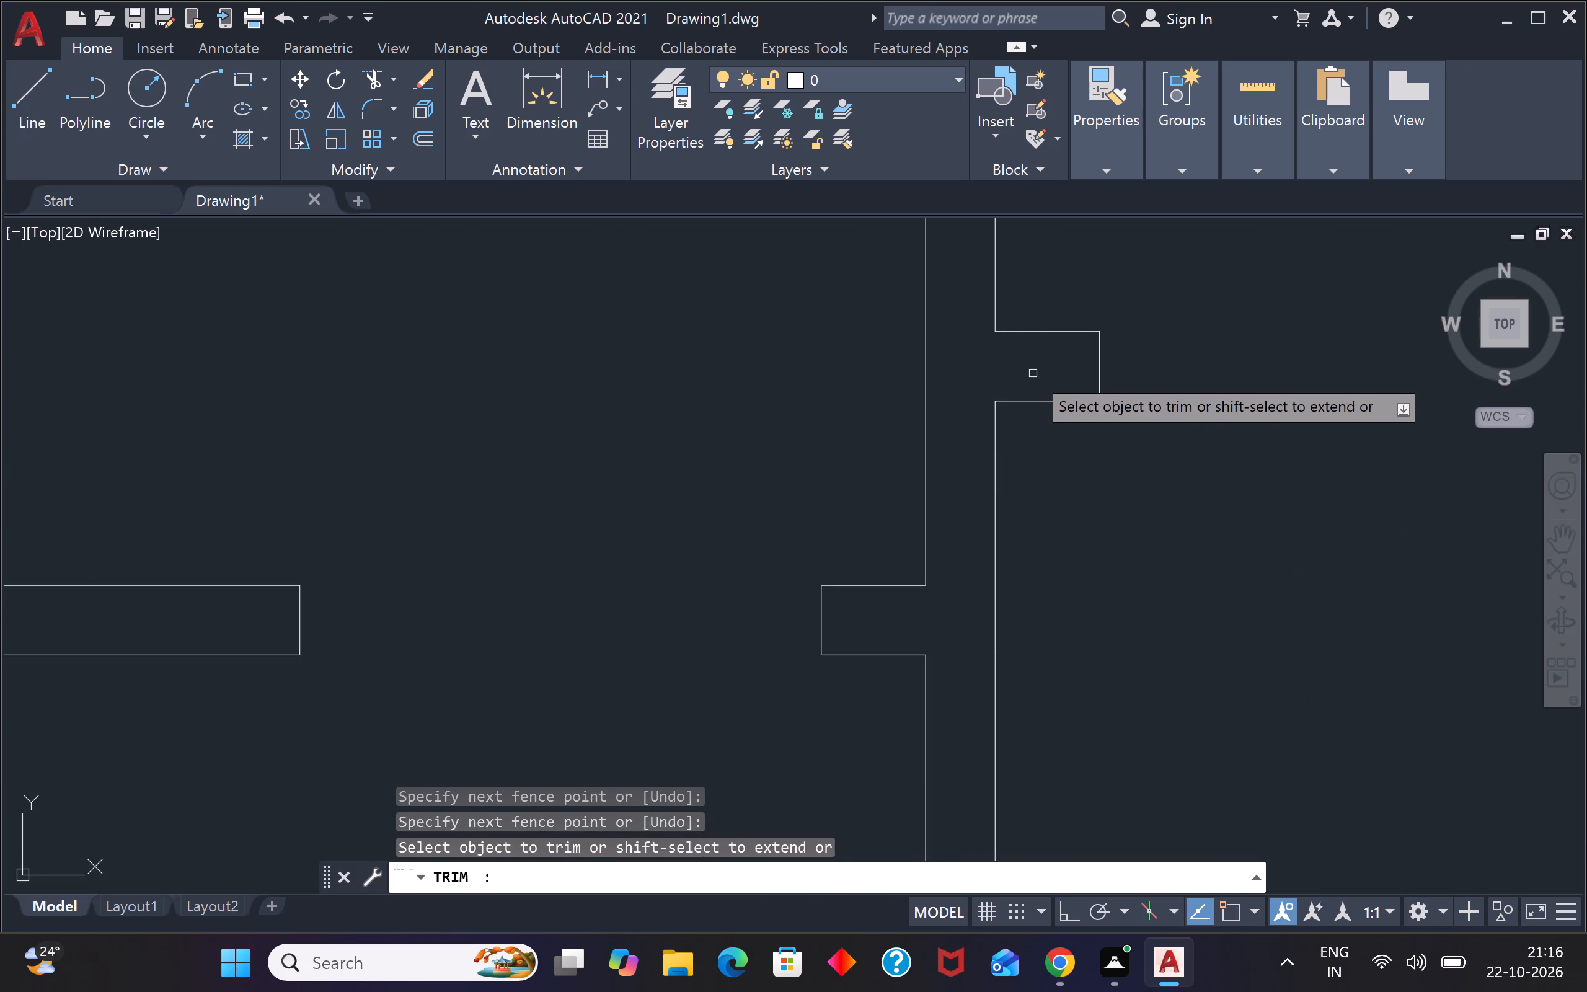
key(Escape)
key(Escape)
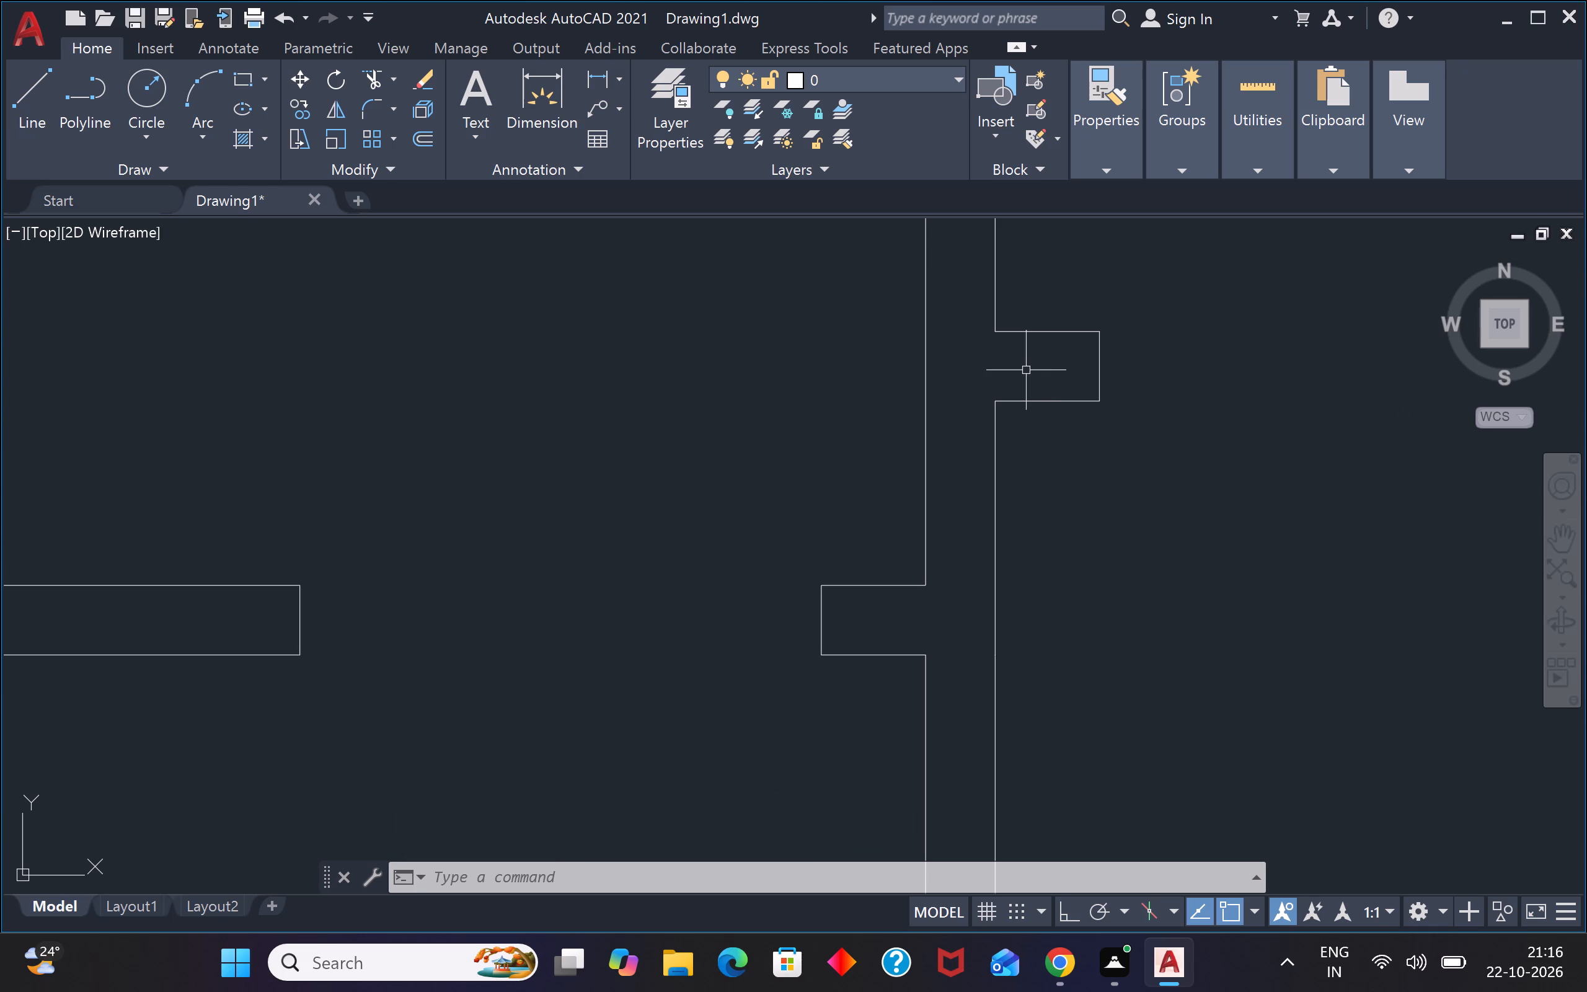
Offset the right outer wall's inner line, below the right room's door wall, 6' to the left into the plan.
scroll(1181, 405, down, 4)
scroll(1222, 467, down, 2)
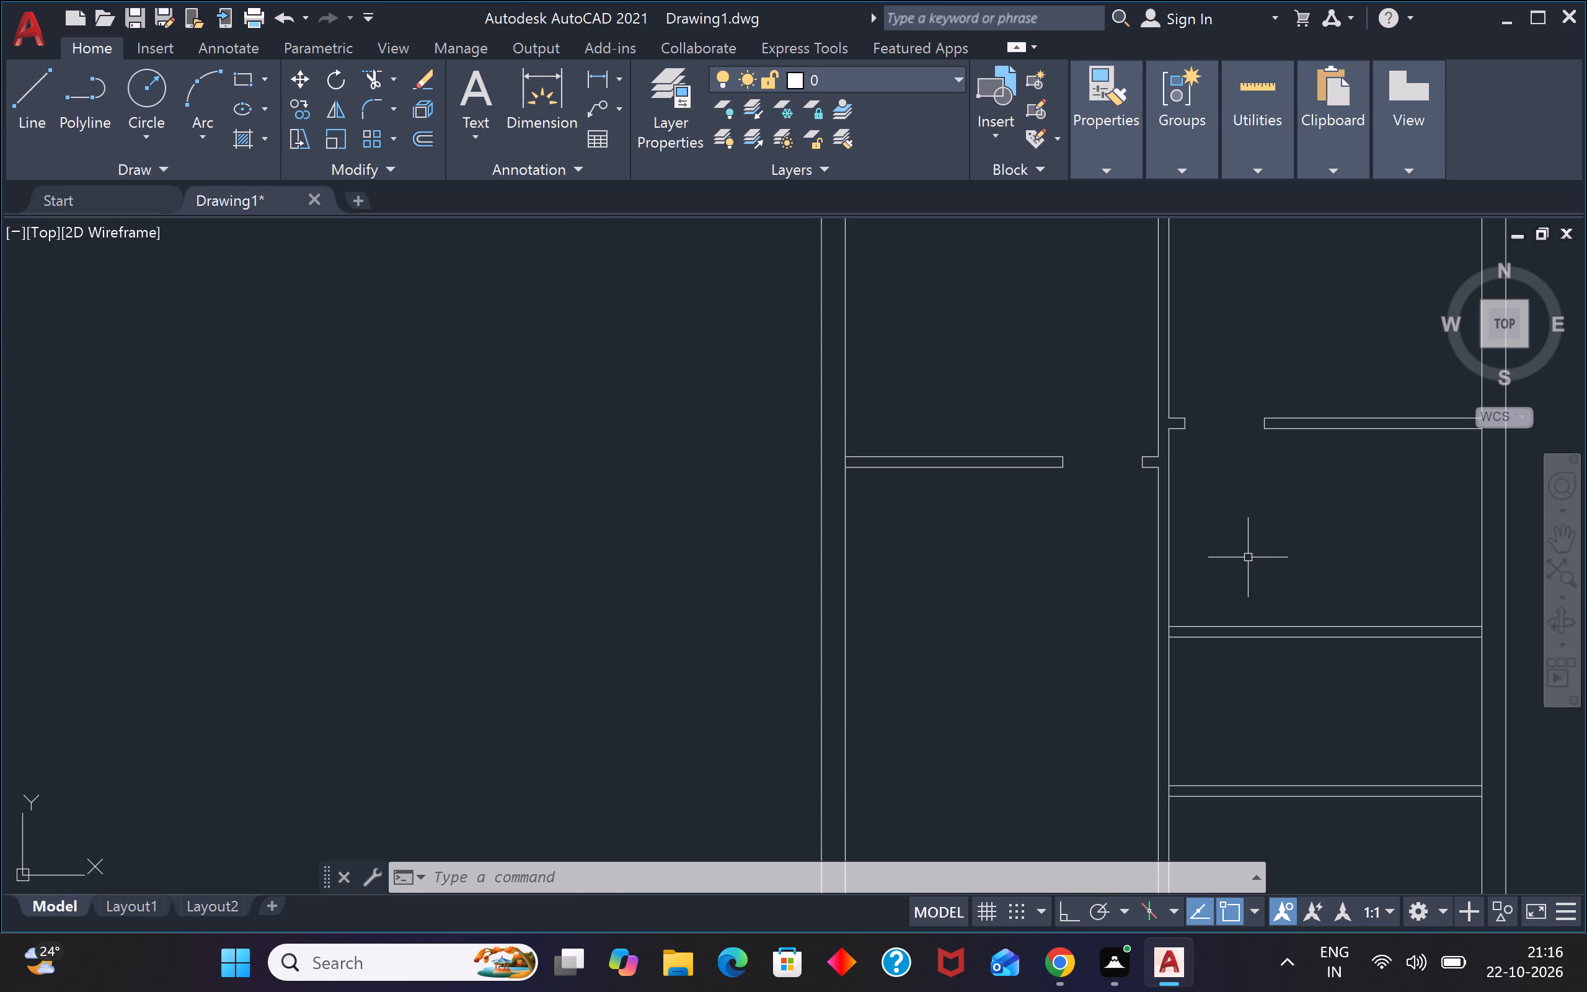
scroll(1413, 520, down, 2)
scroll(1413, 519, up, 1)
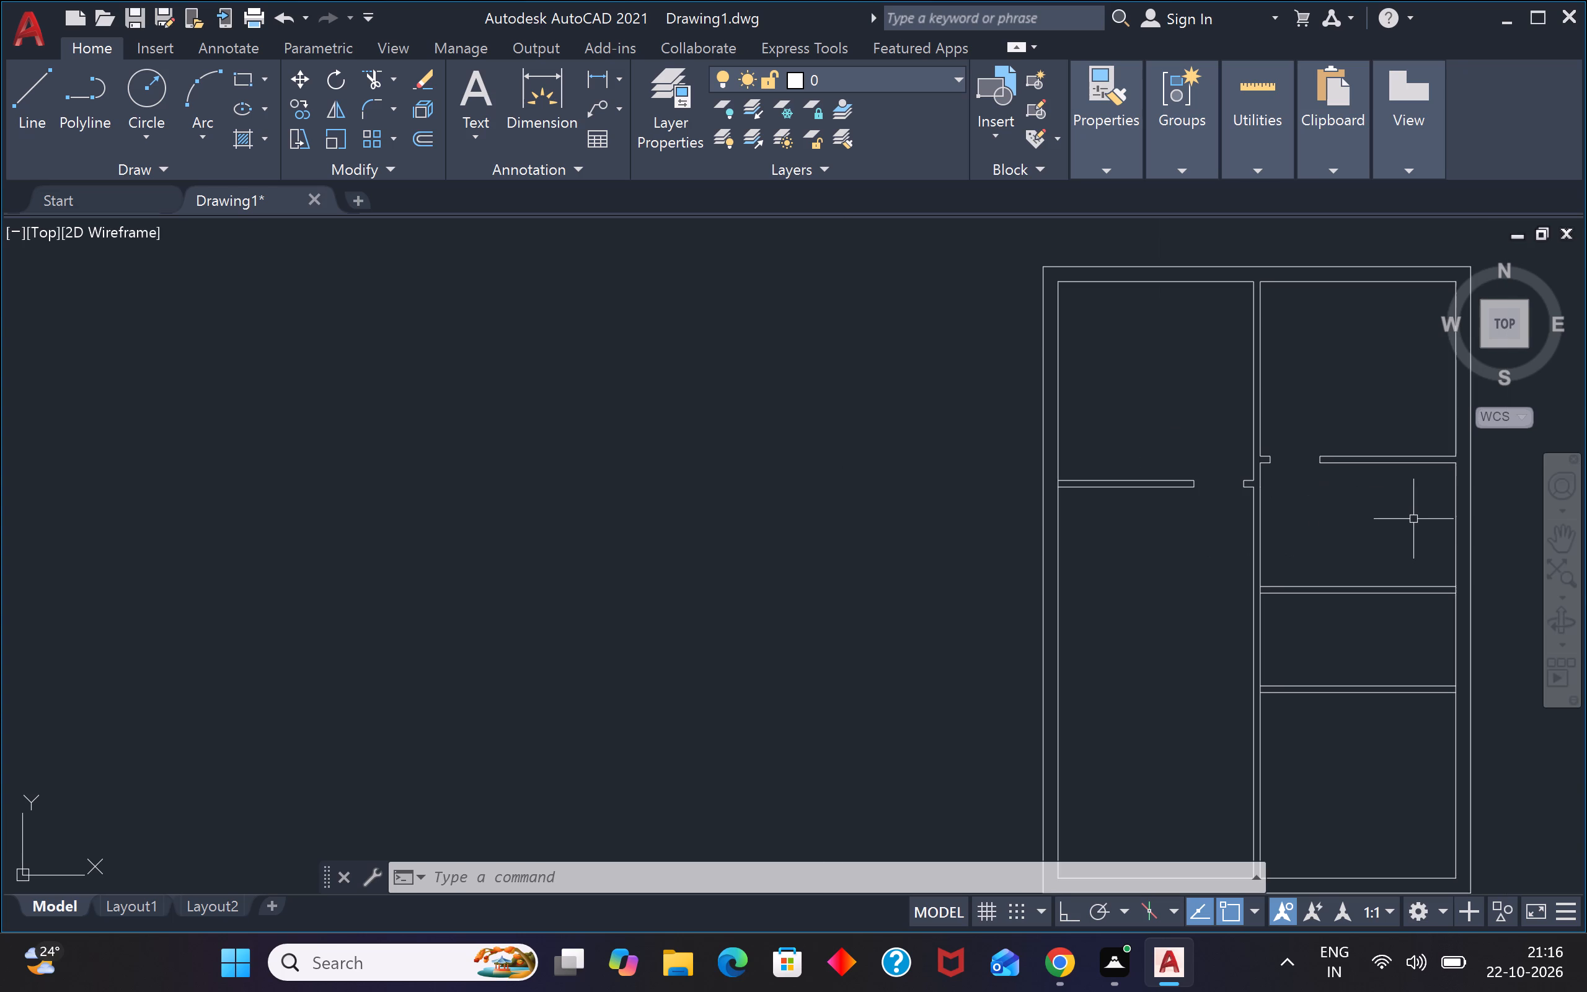
text(o)
key(space)
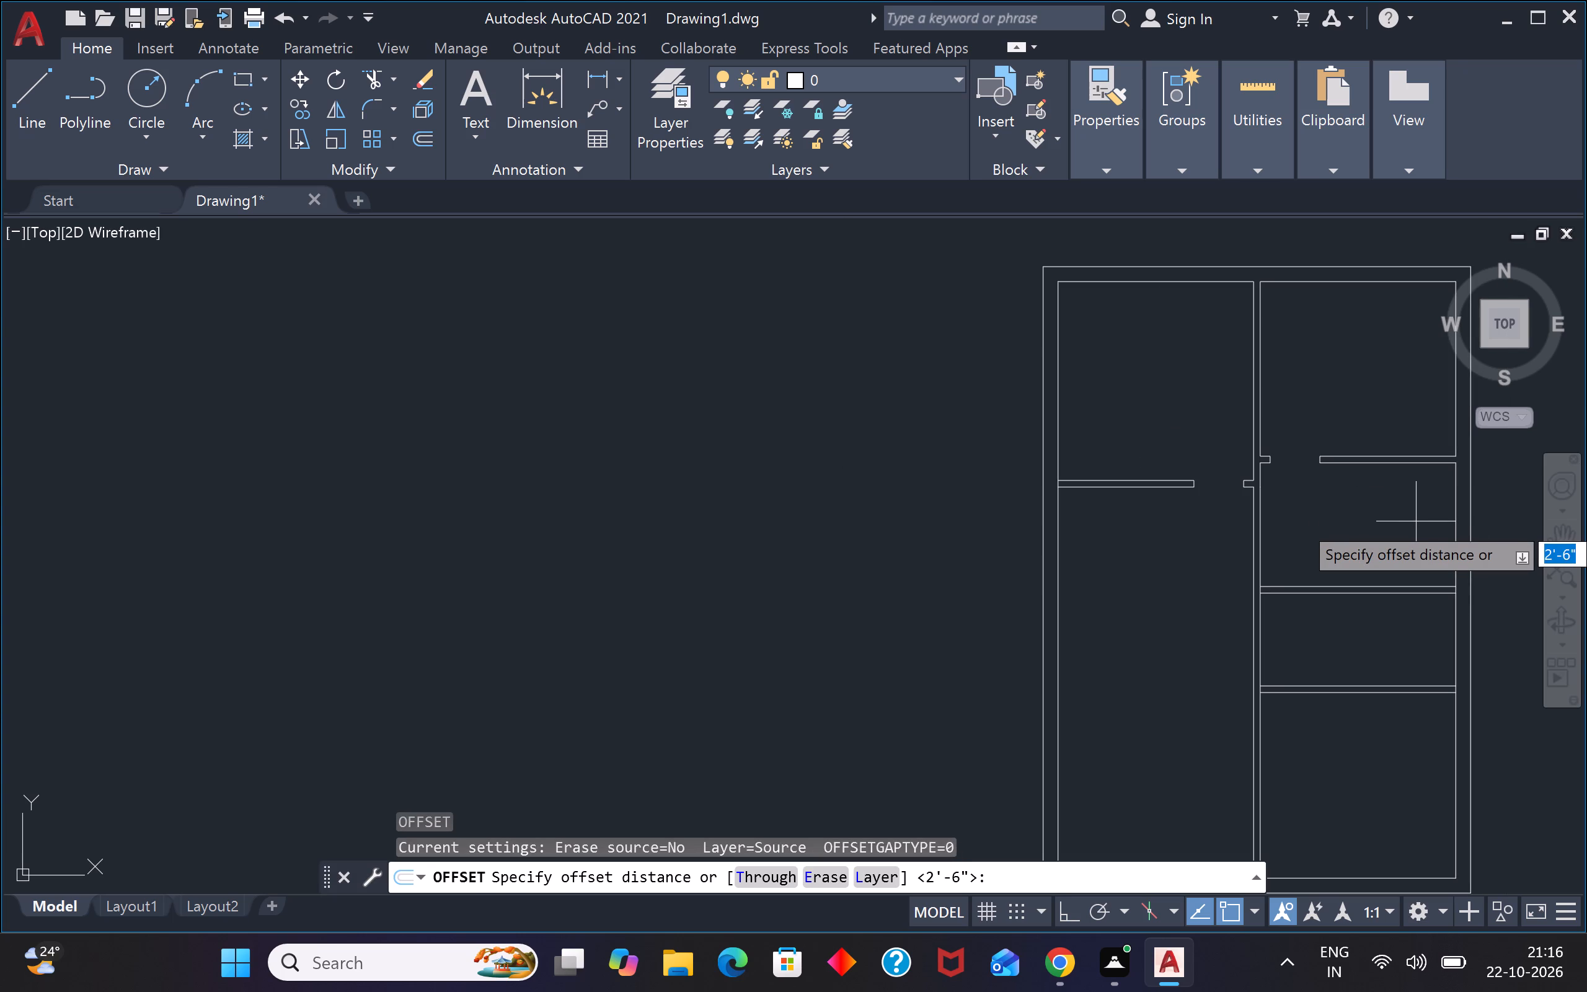
text(6')
key(Return)
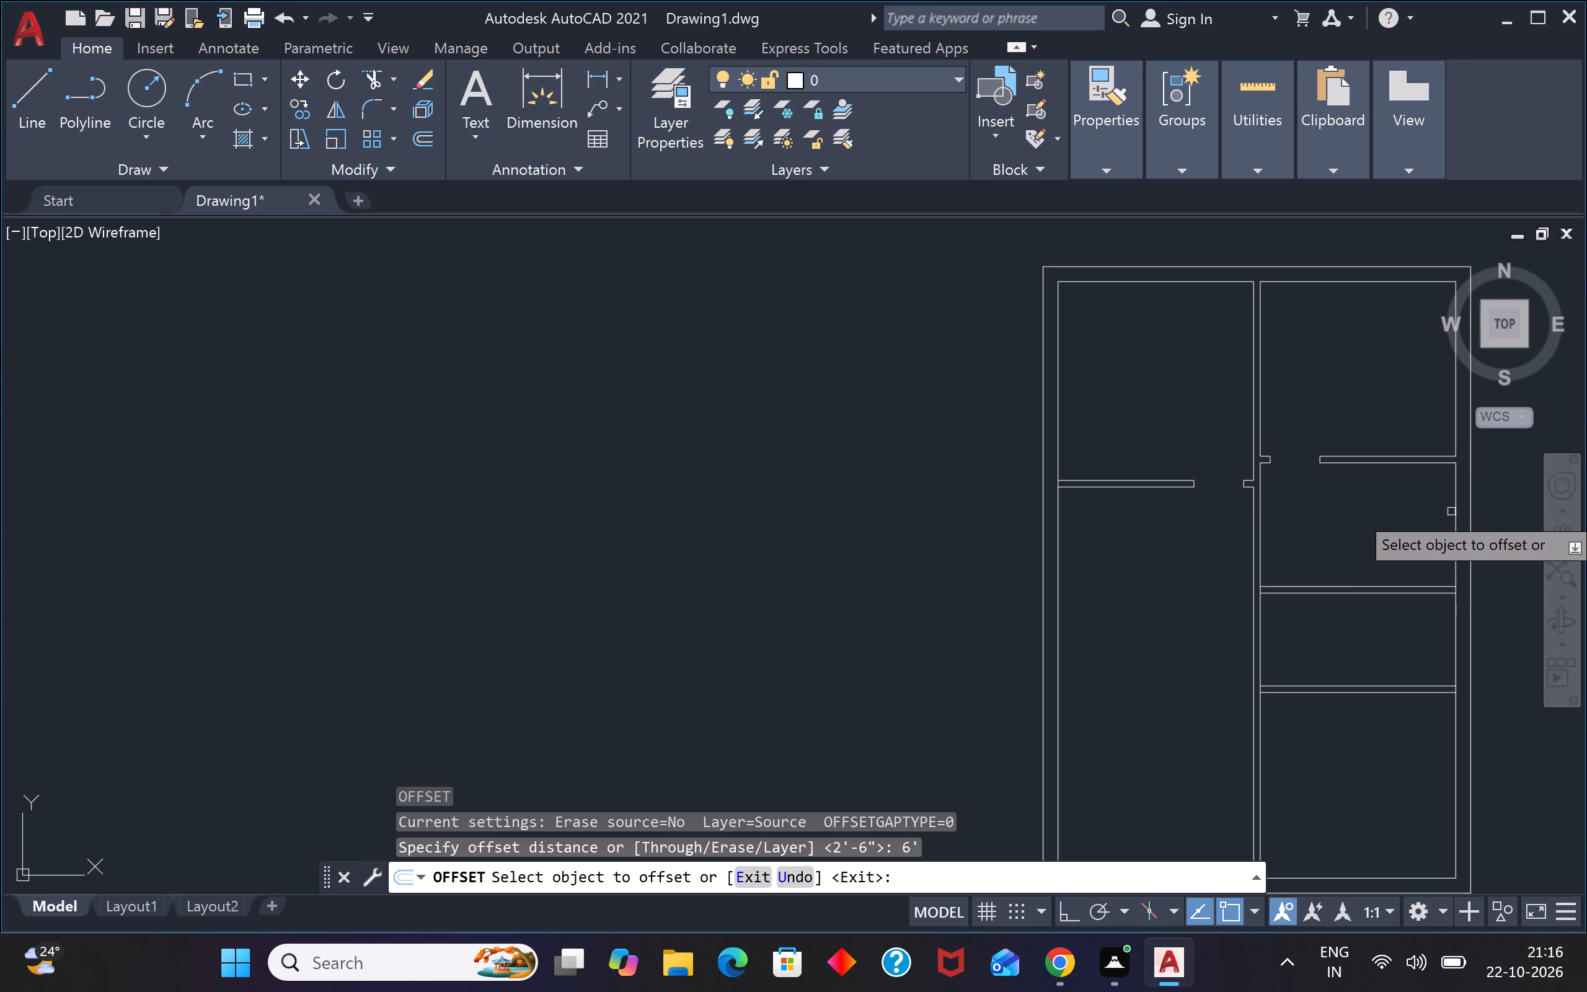
click(1454, 513)
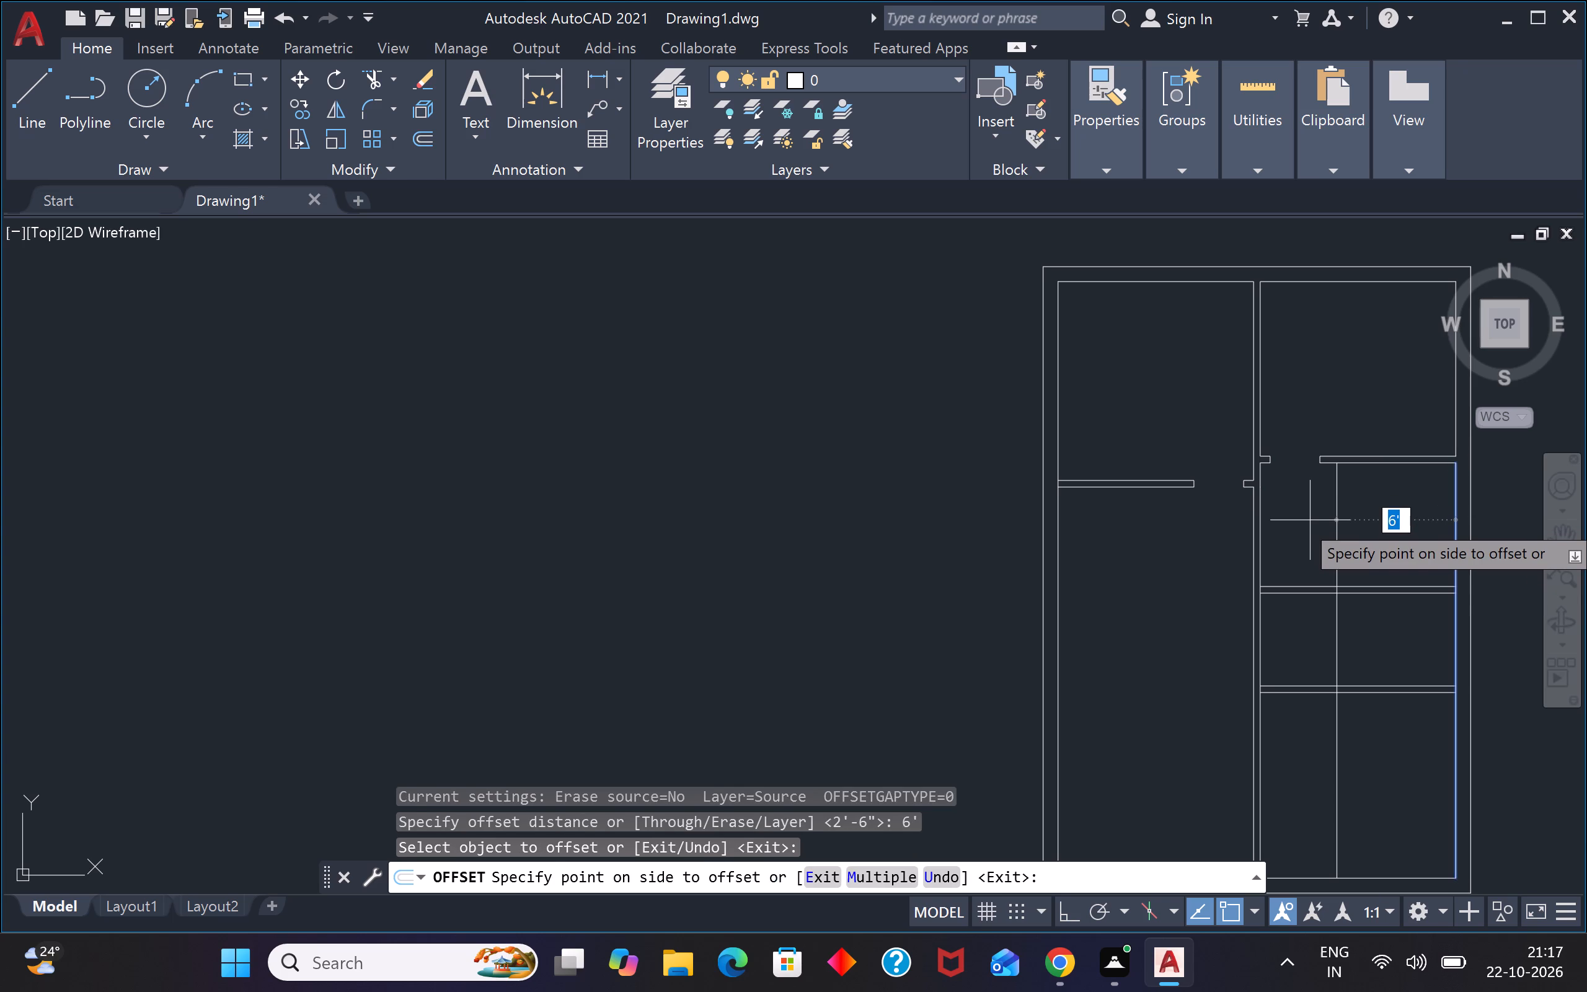
click(1310, 520)
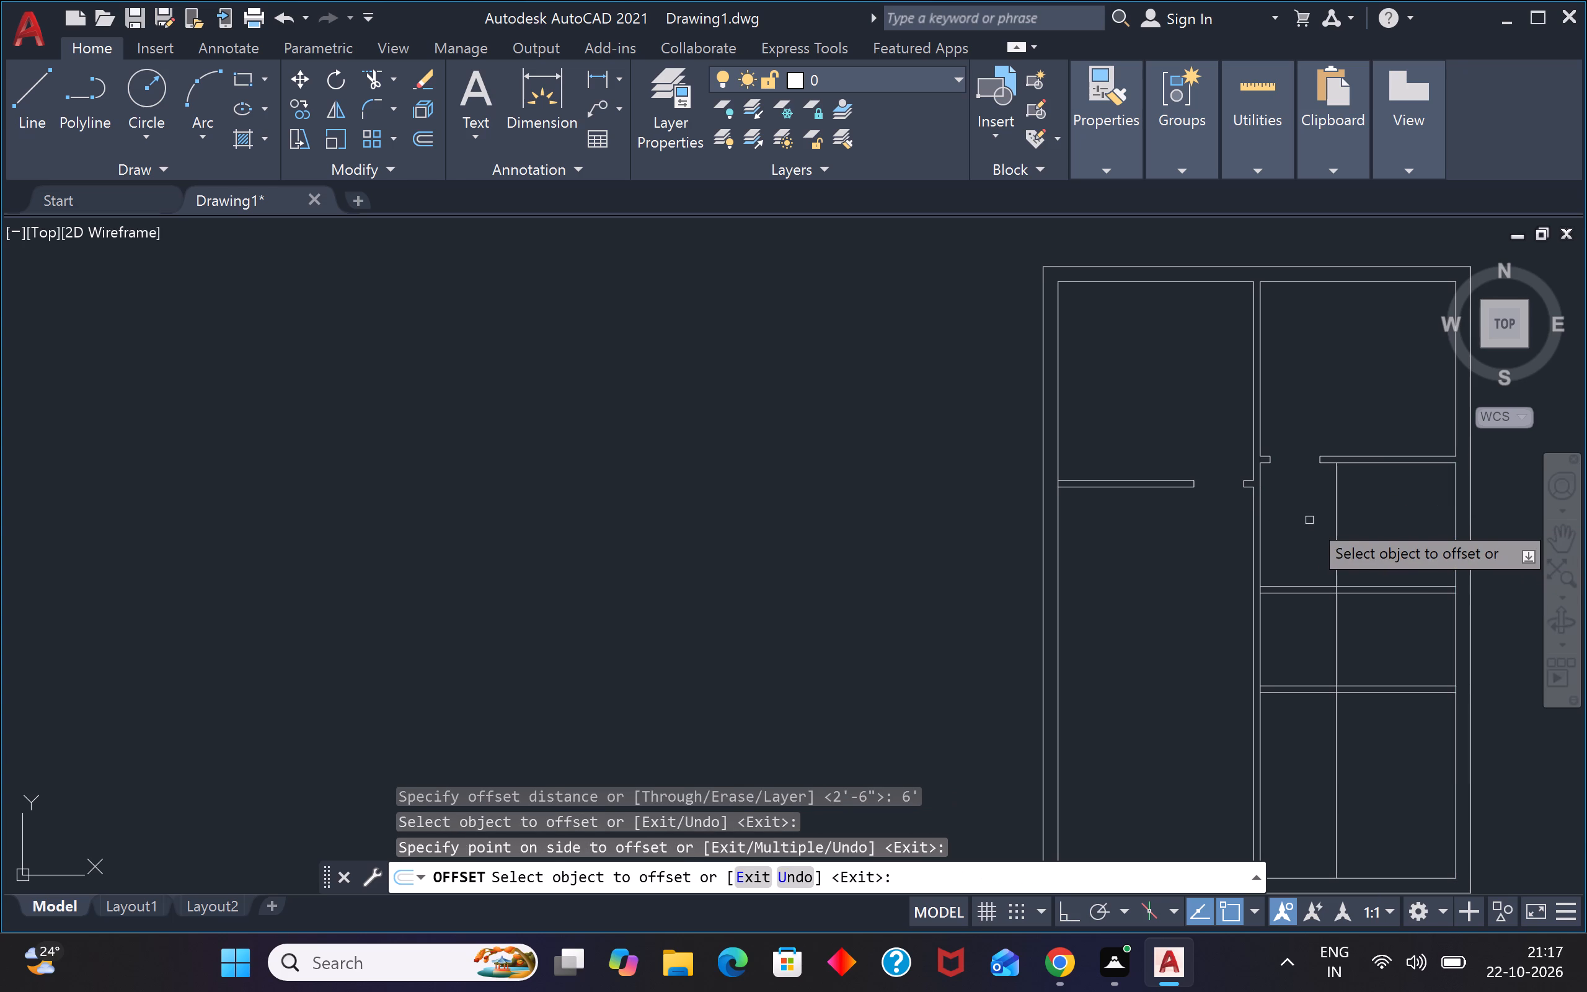
key(Escape)
key(Escape)
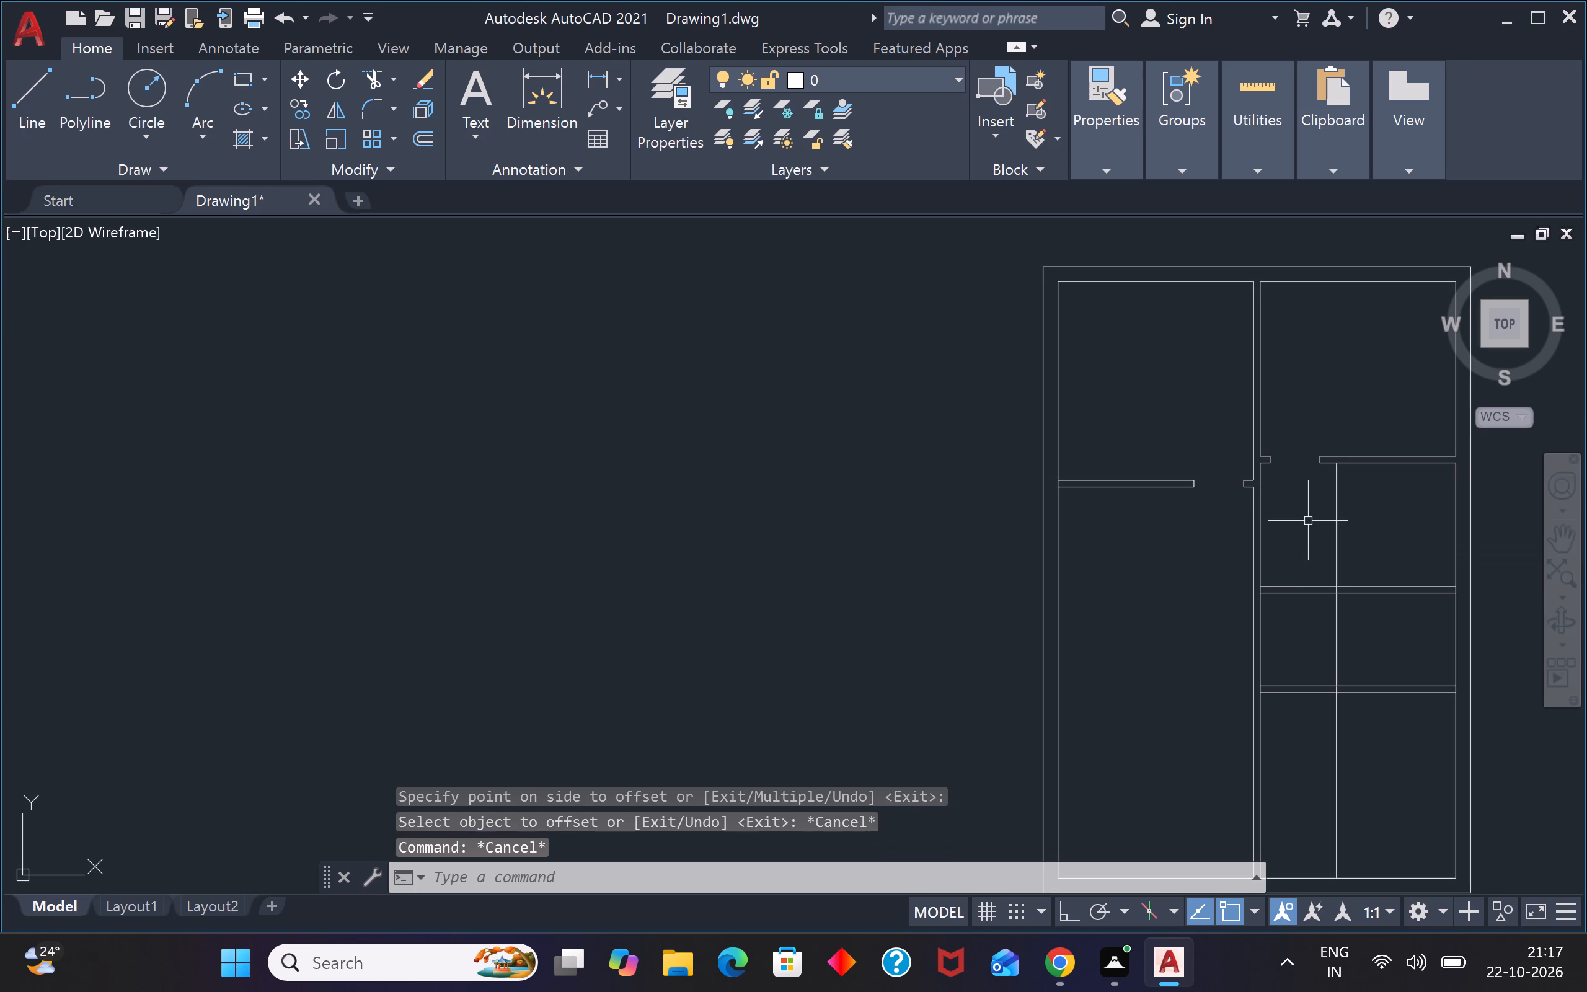
Offset the new vertical line 4" to the left to give the washroom partition its thickness.
text(o)
key(space)
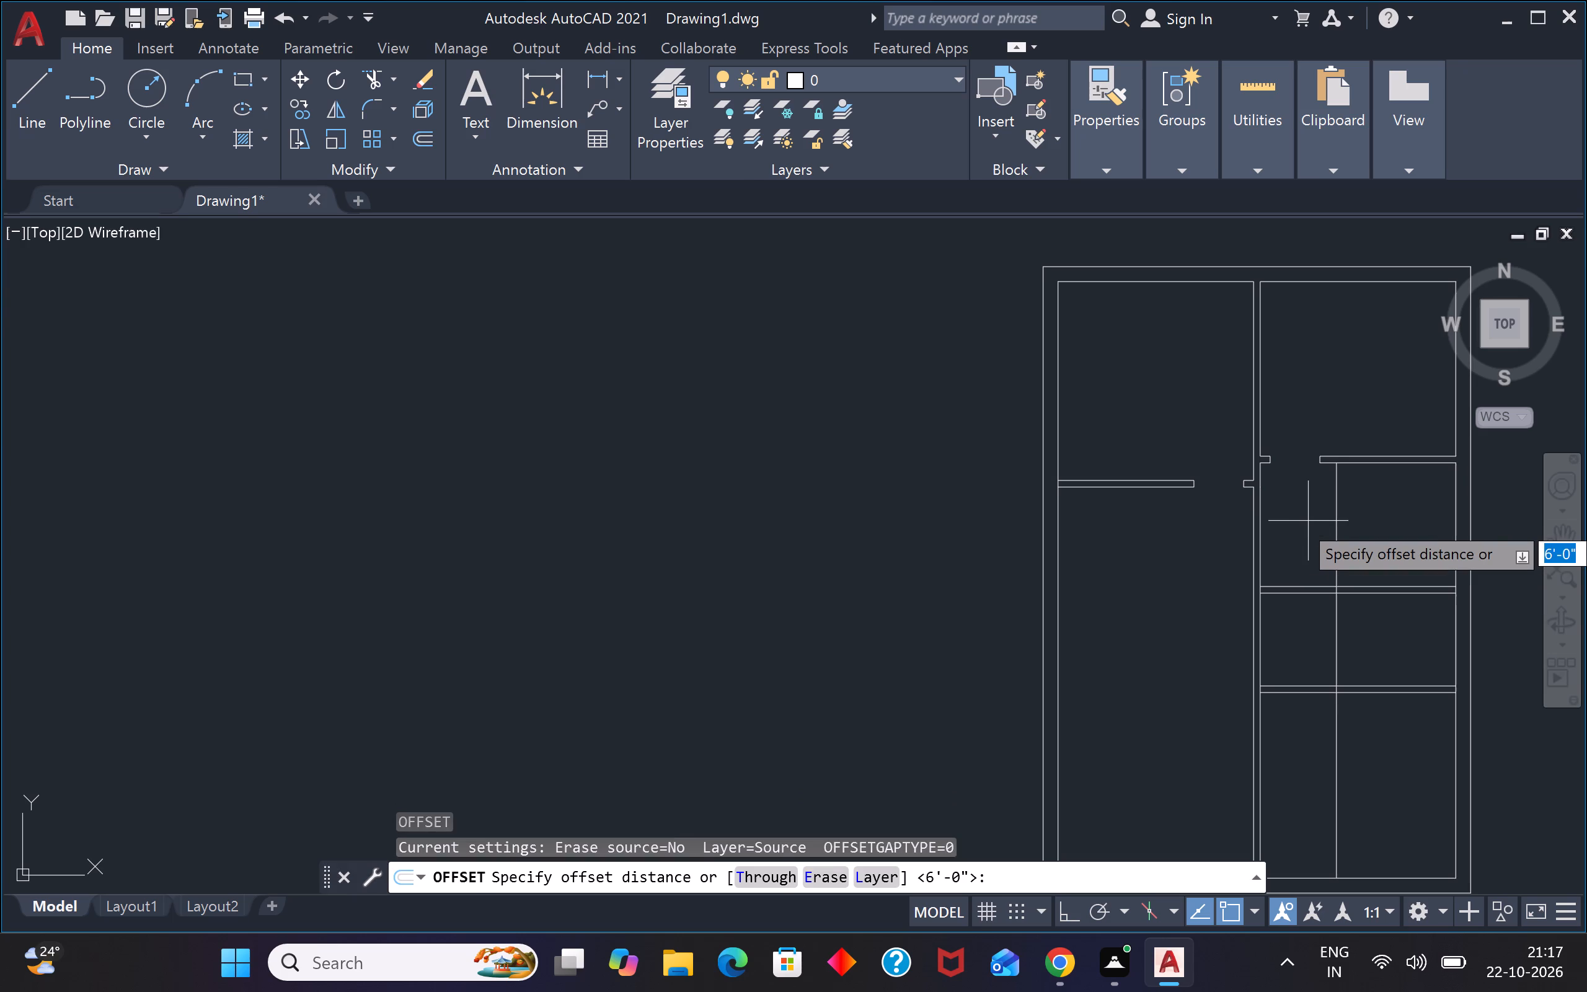
text(4")
key(Return)
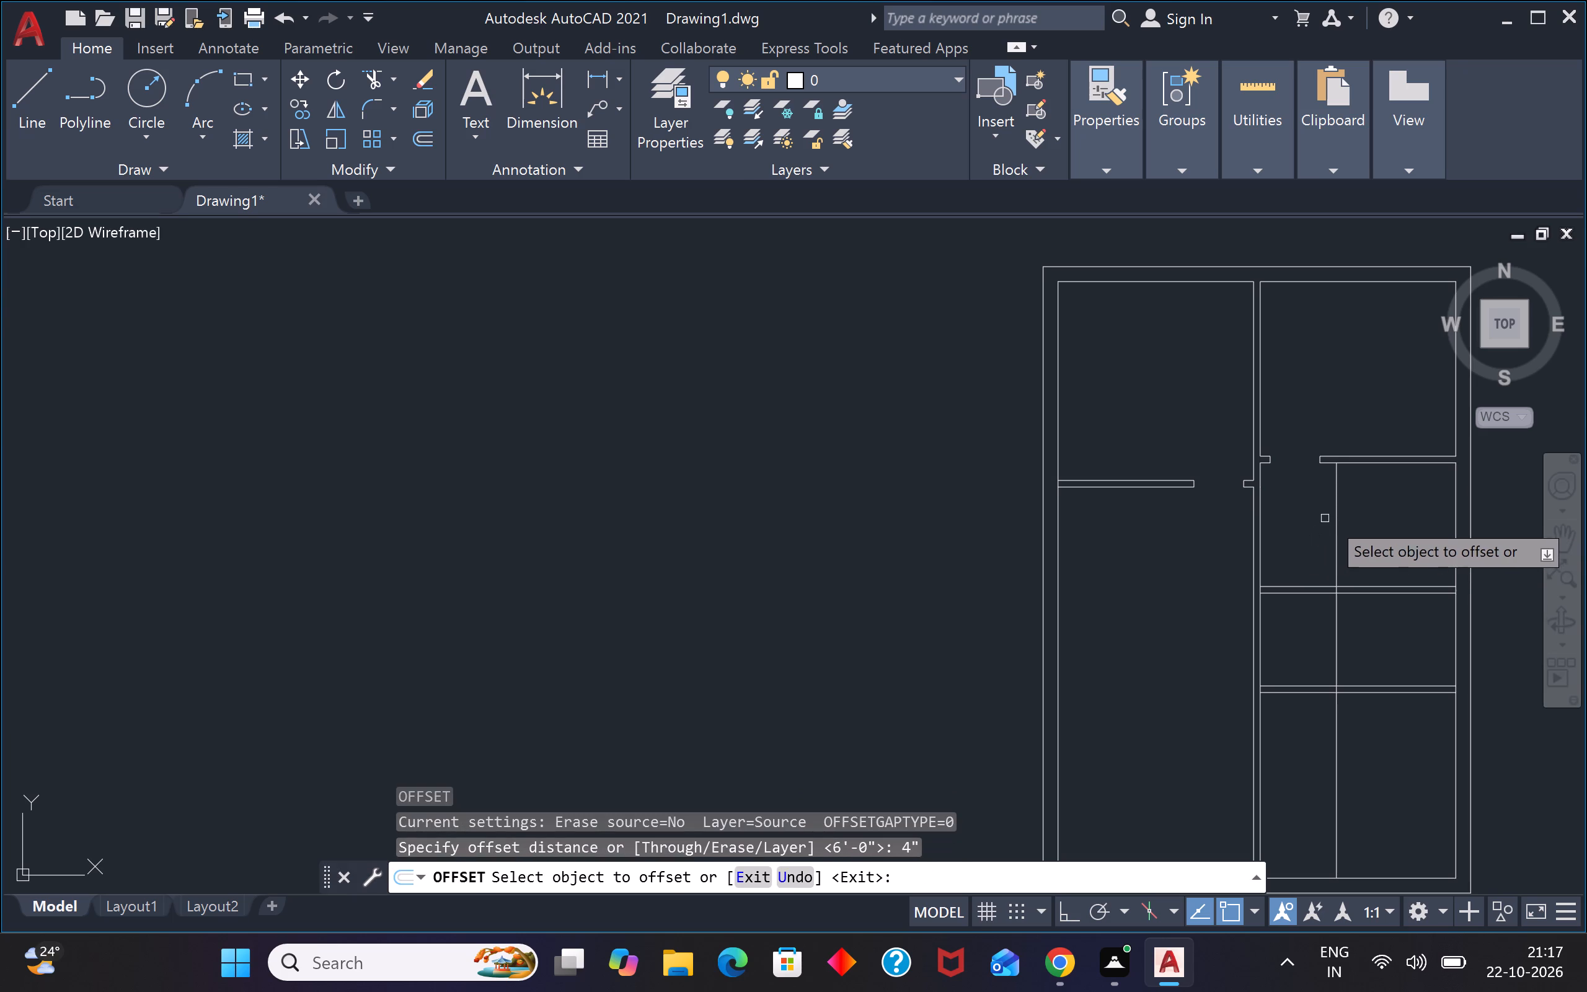
click(1336, 507)
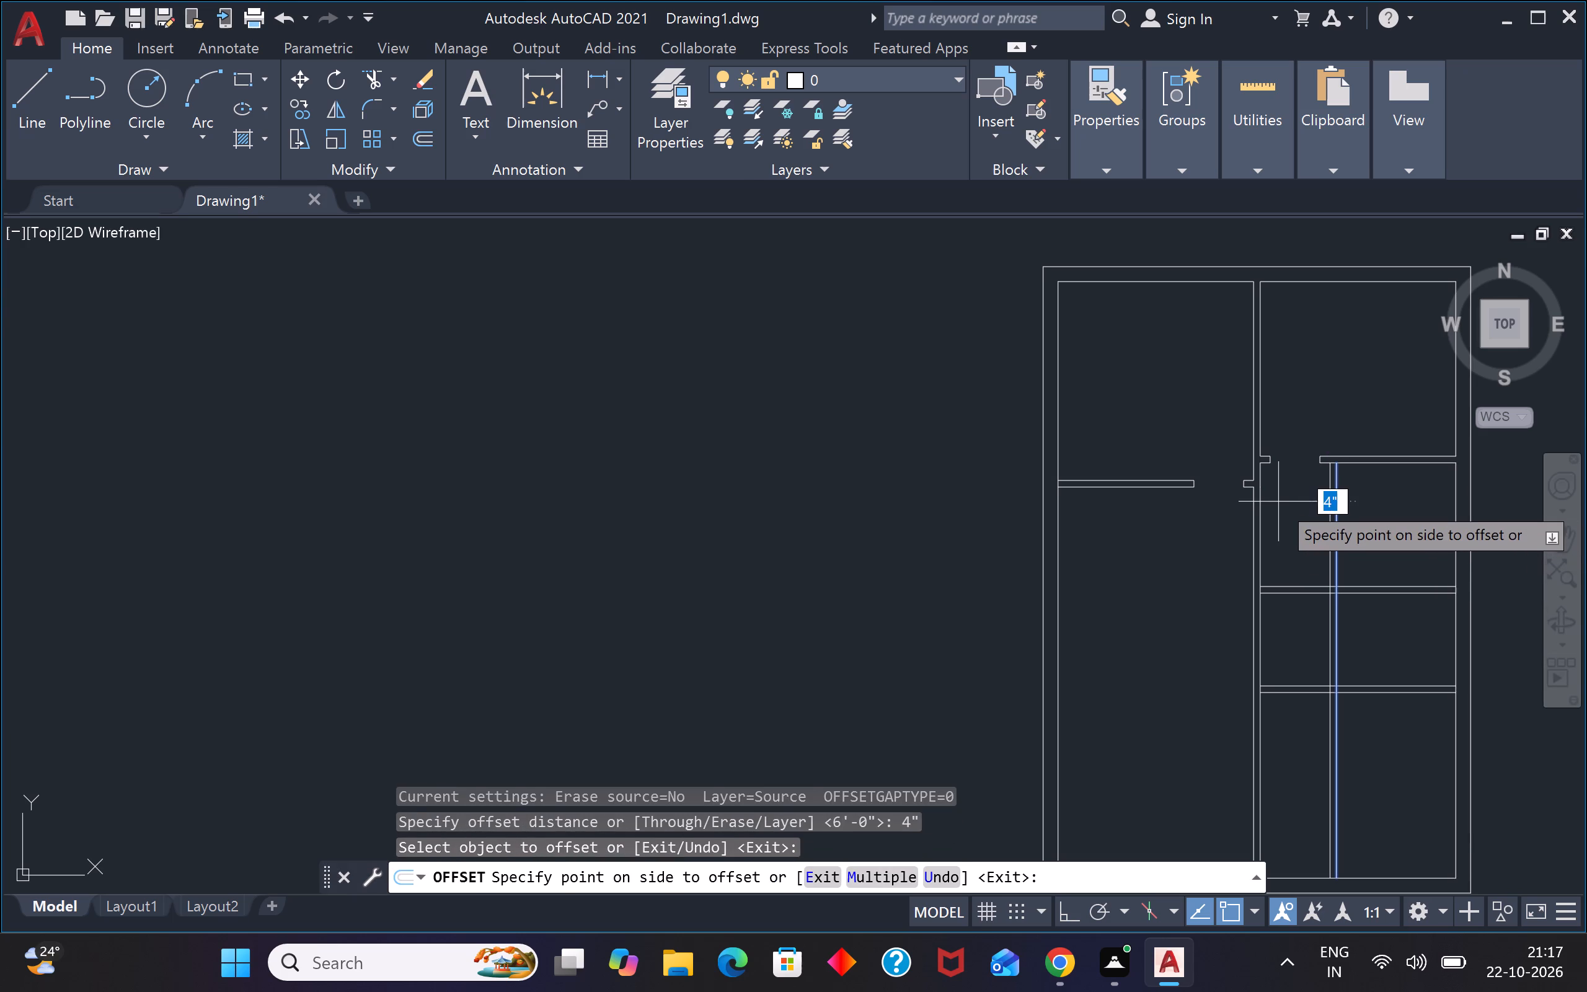
click(1278, 502)
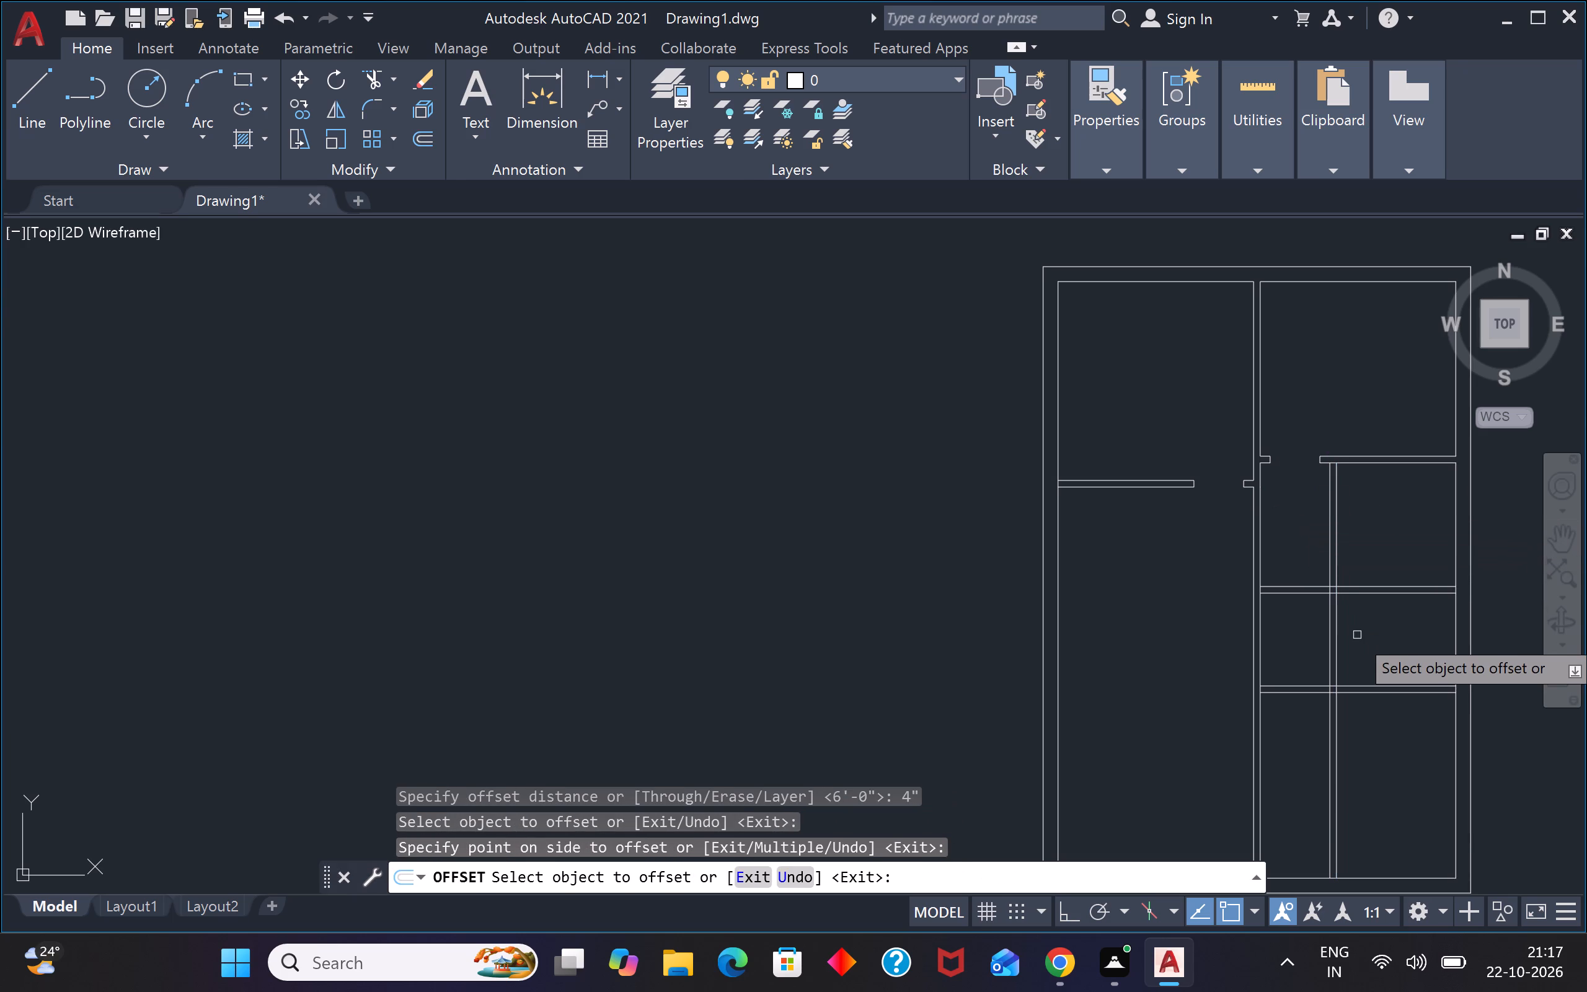
shift+drag(1368, 789, 1368, 790)
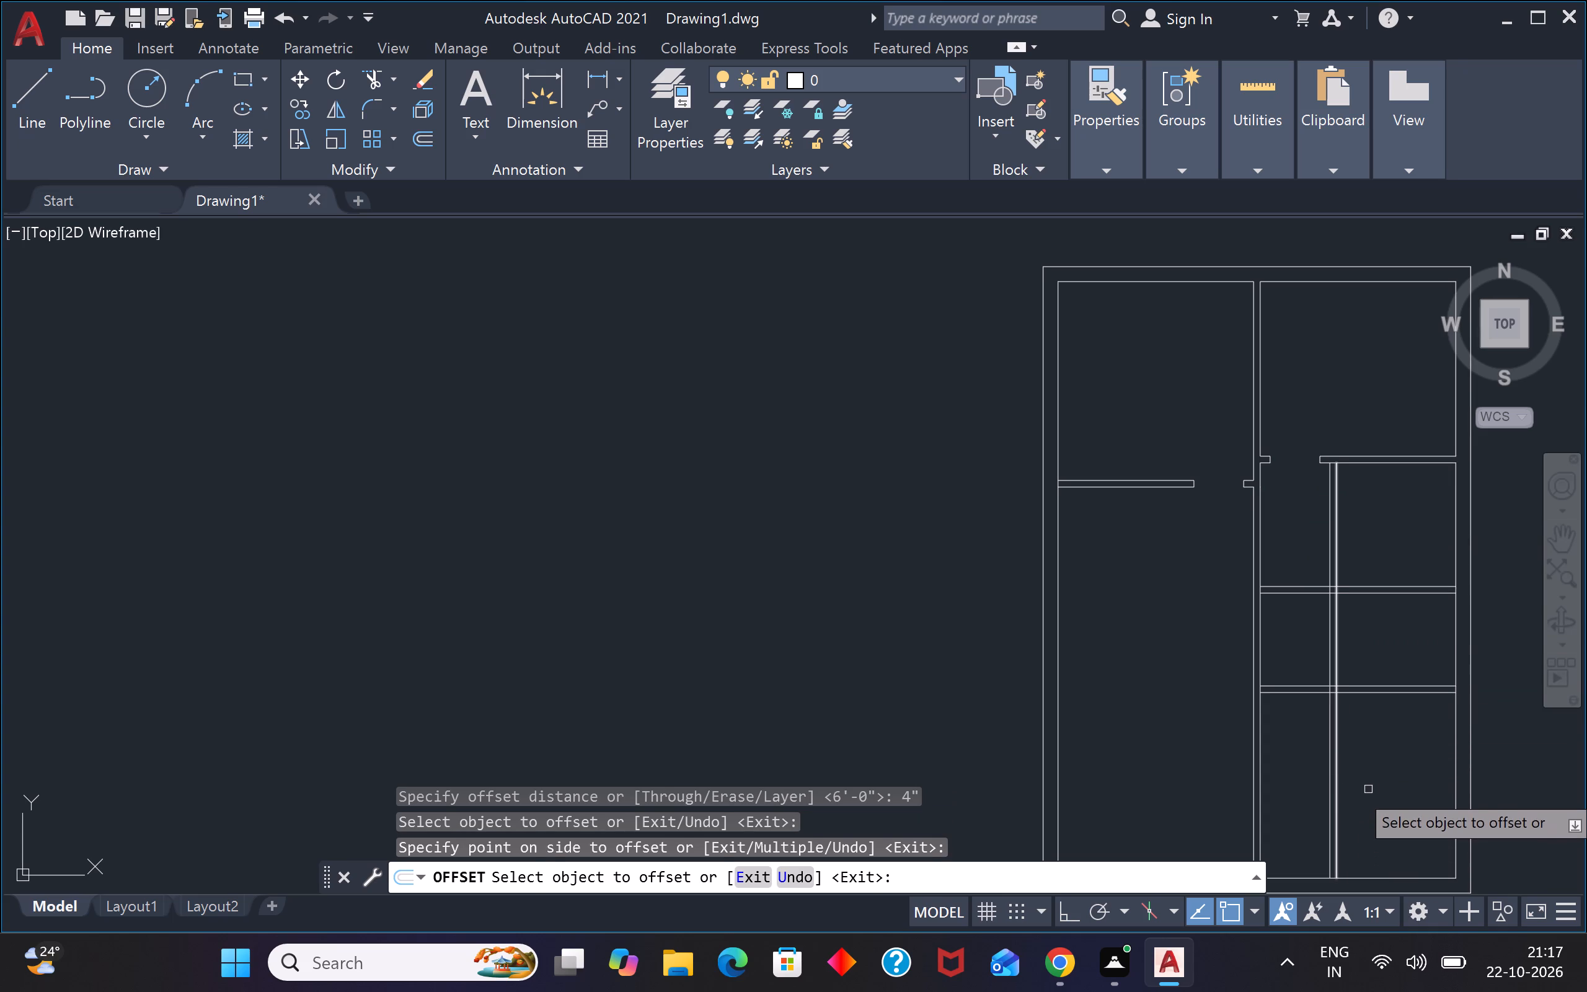
shift+drag(1368, 790, 1358, 804)
shift+drag(1302, 787, 1310, 786)
key(Escape)
key(Escape)
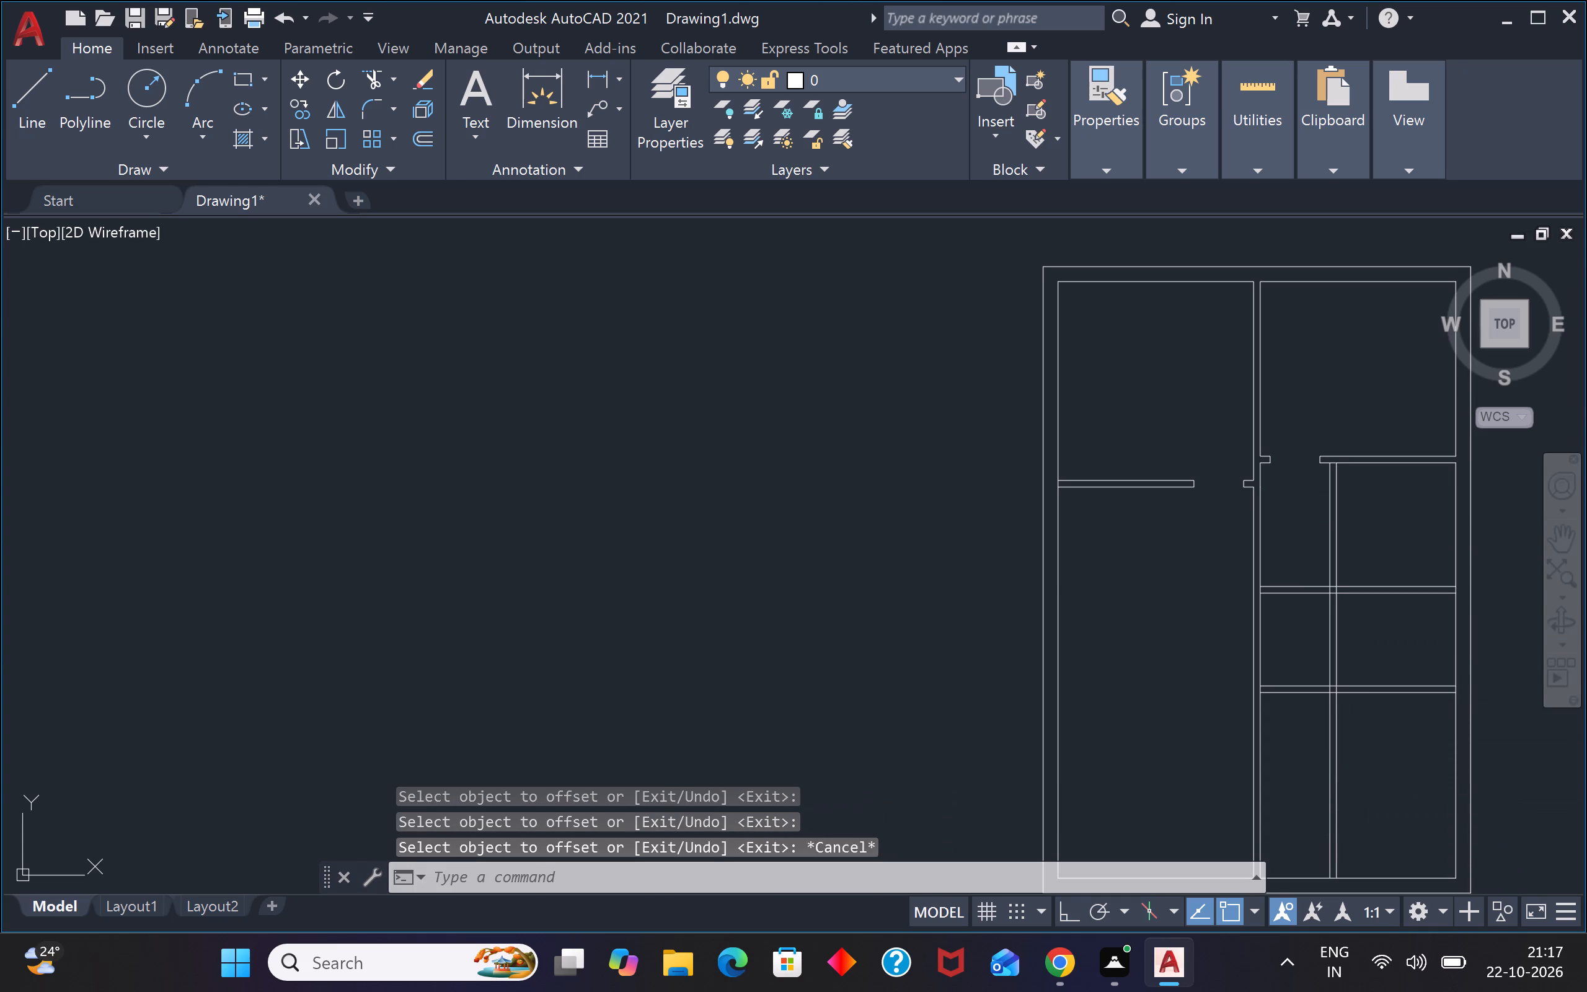
Trim both new vertical partition lines below the lowest horizontal wall in the right half of the plan.
text(tr)
key(space)
drag(1373, 780, 1372, 787)
click(1300, 788)
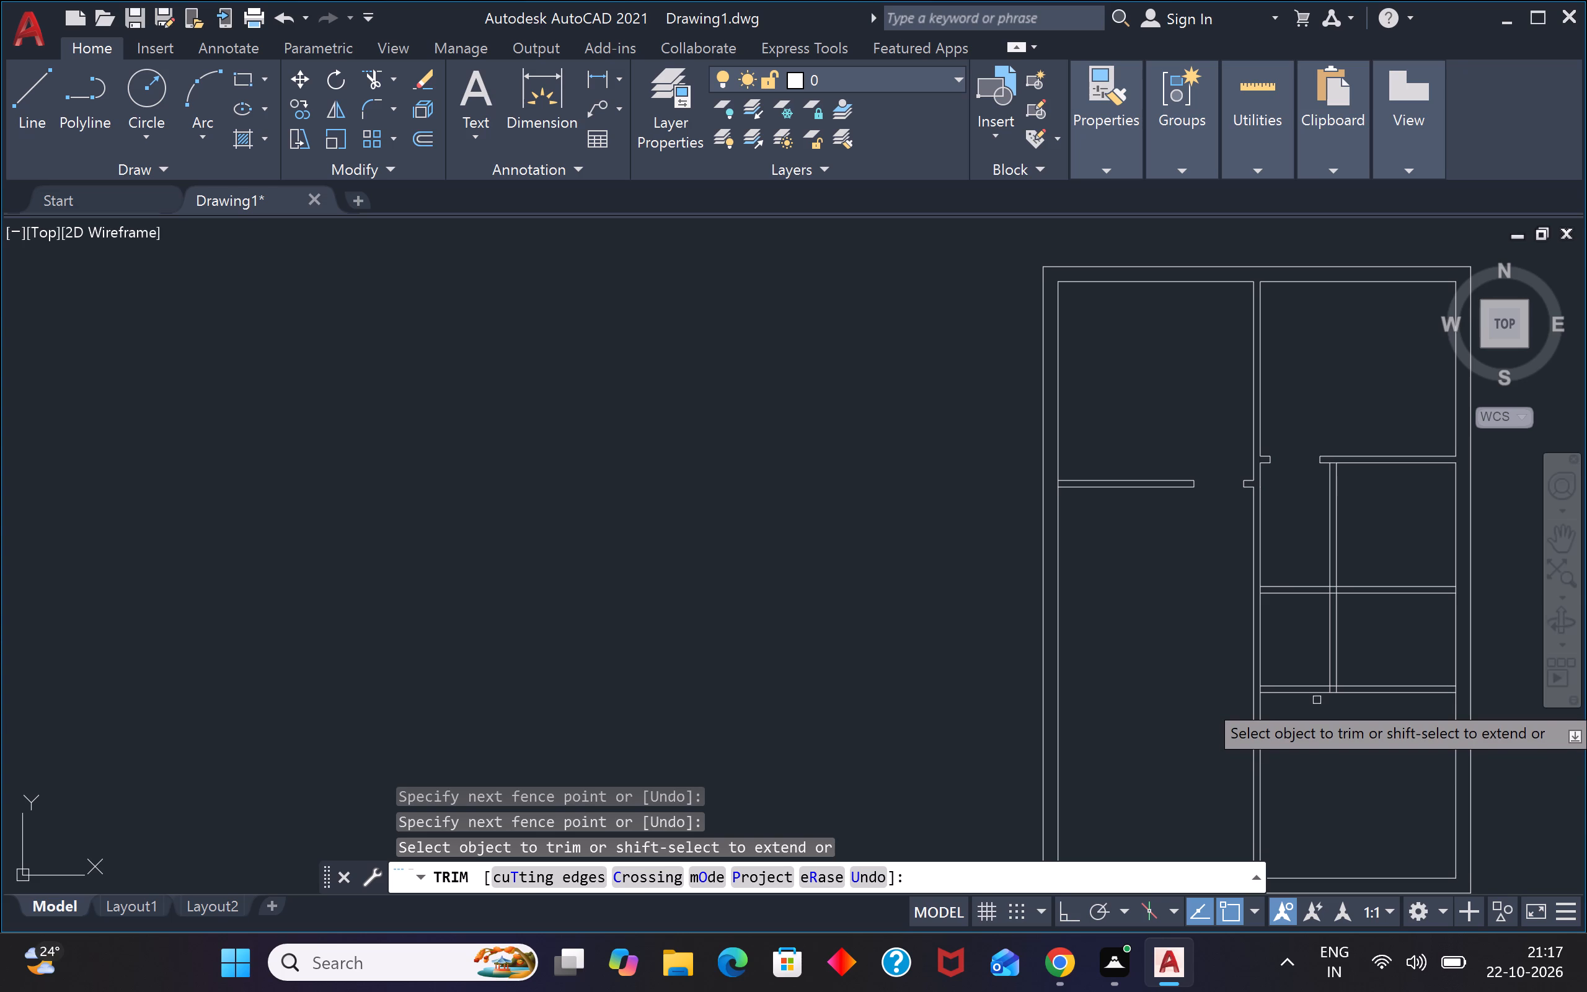
Trim the overlapping lines where the 4" vertical partition meets the lowest horizontal wall, forming an open T-junction.
scroll(1316, 684, up, 5)
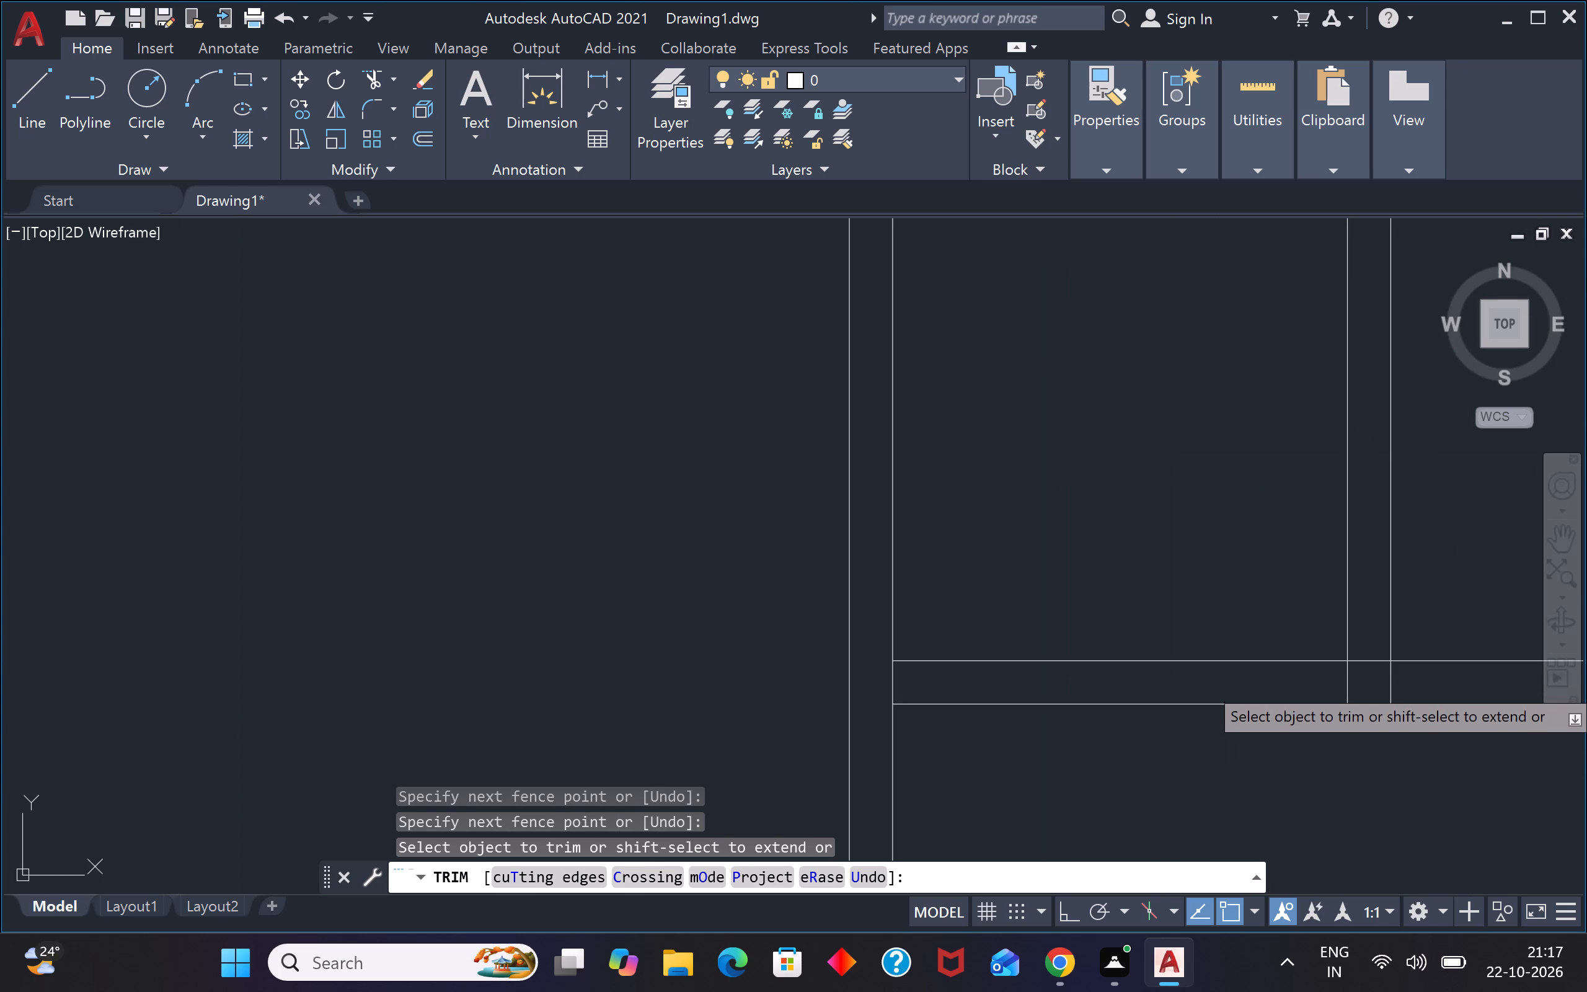
click(1368, 650)
click(1367, 666)
click(1367, 668)
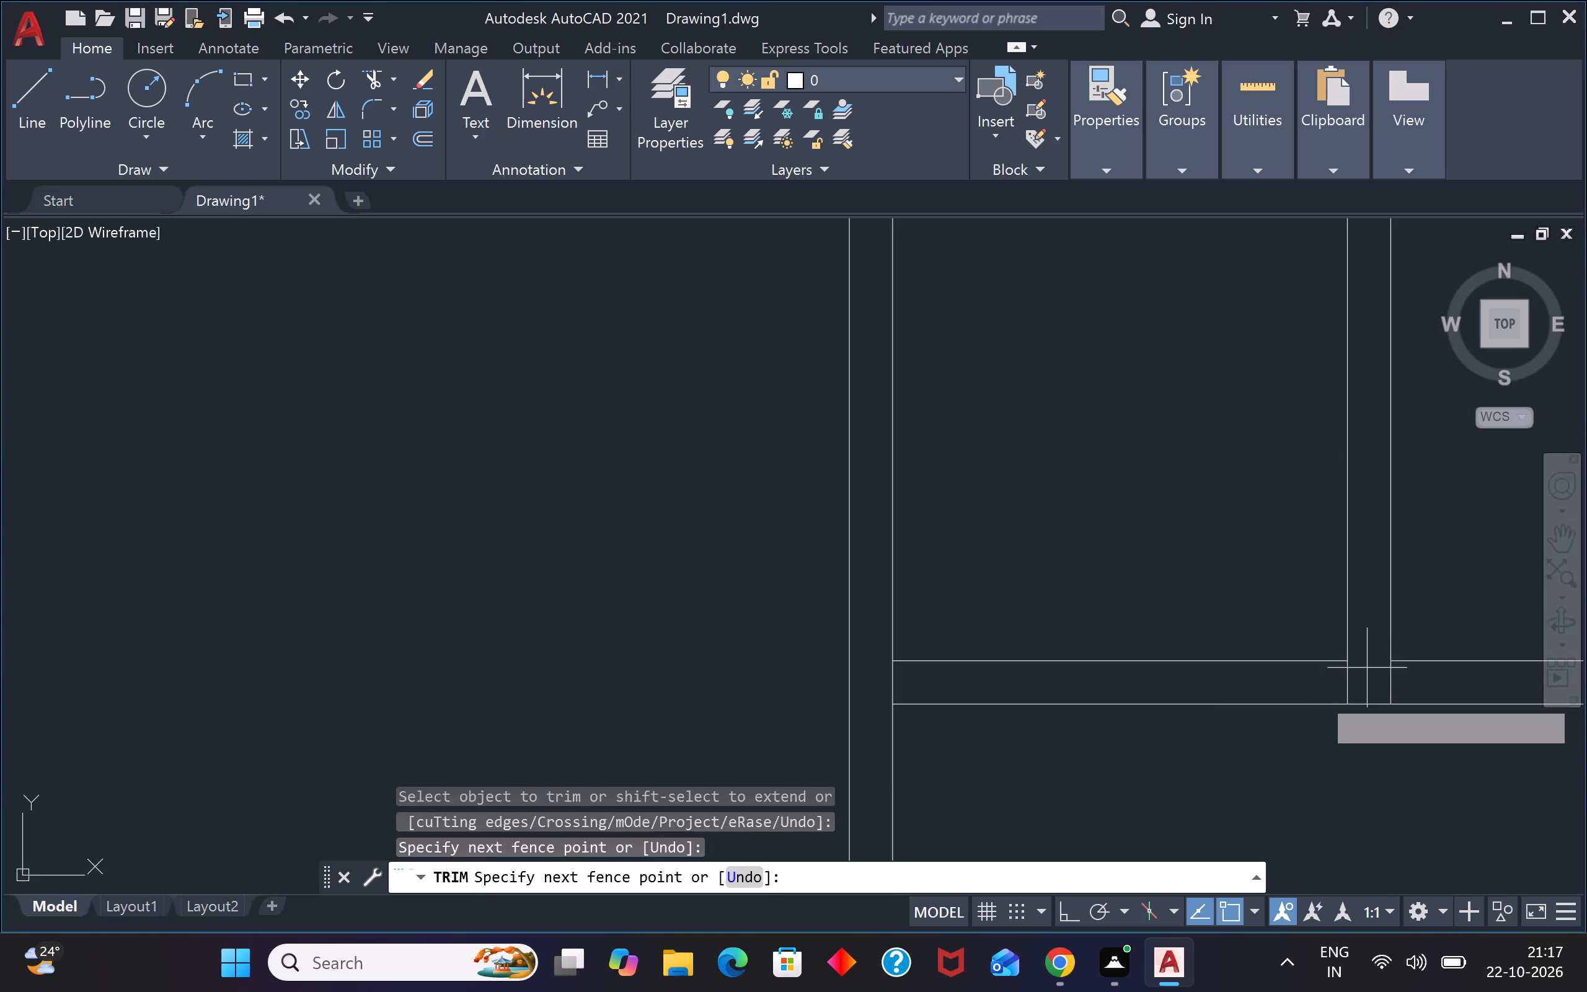
click(1306, 694)
click(1381, 686)
click(1438, 675)
Trim the crossing lines where the 4" vertical partition intersects the middle horizontal wall, forming an open cross junction.
scroll(1434, 673, down, 4)
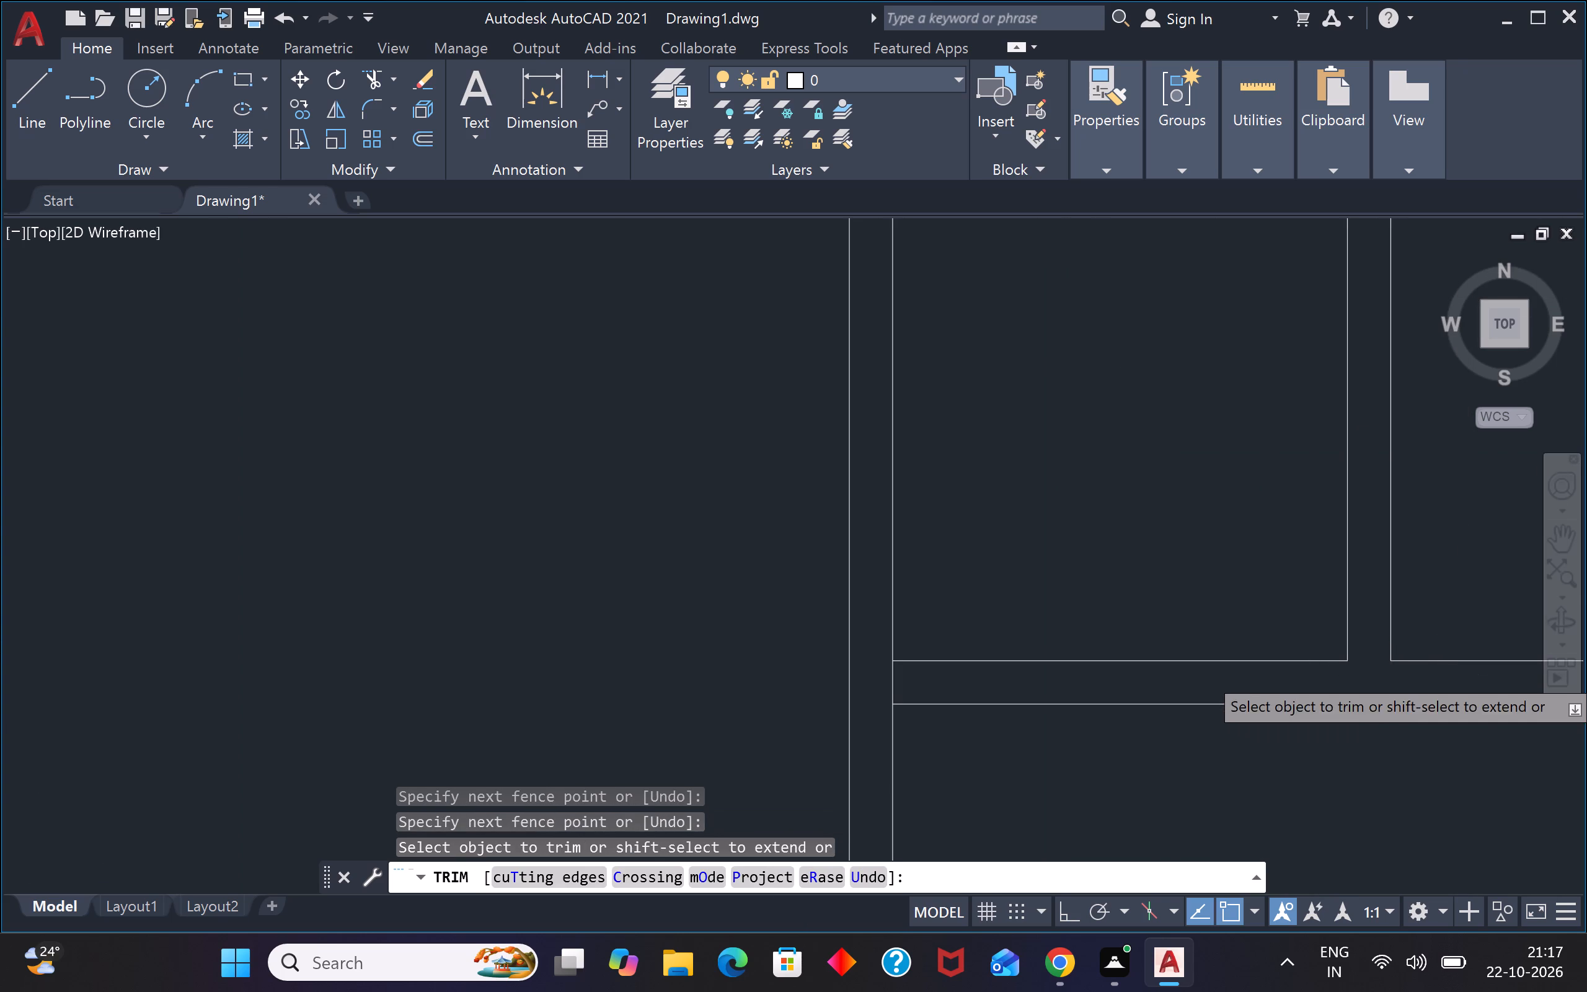
scroll(1397, 445, up, 2)
click(1411, 373)
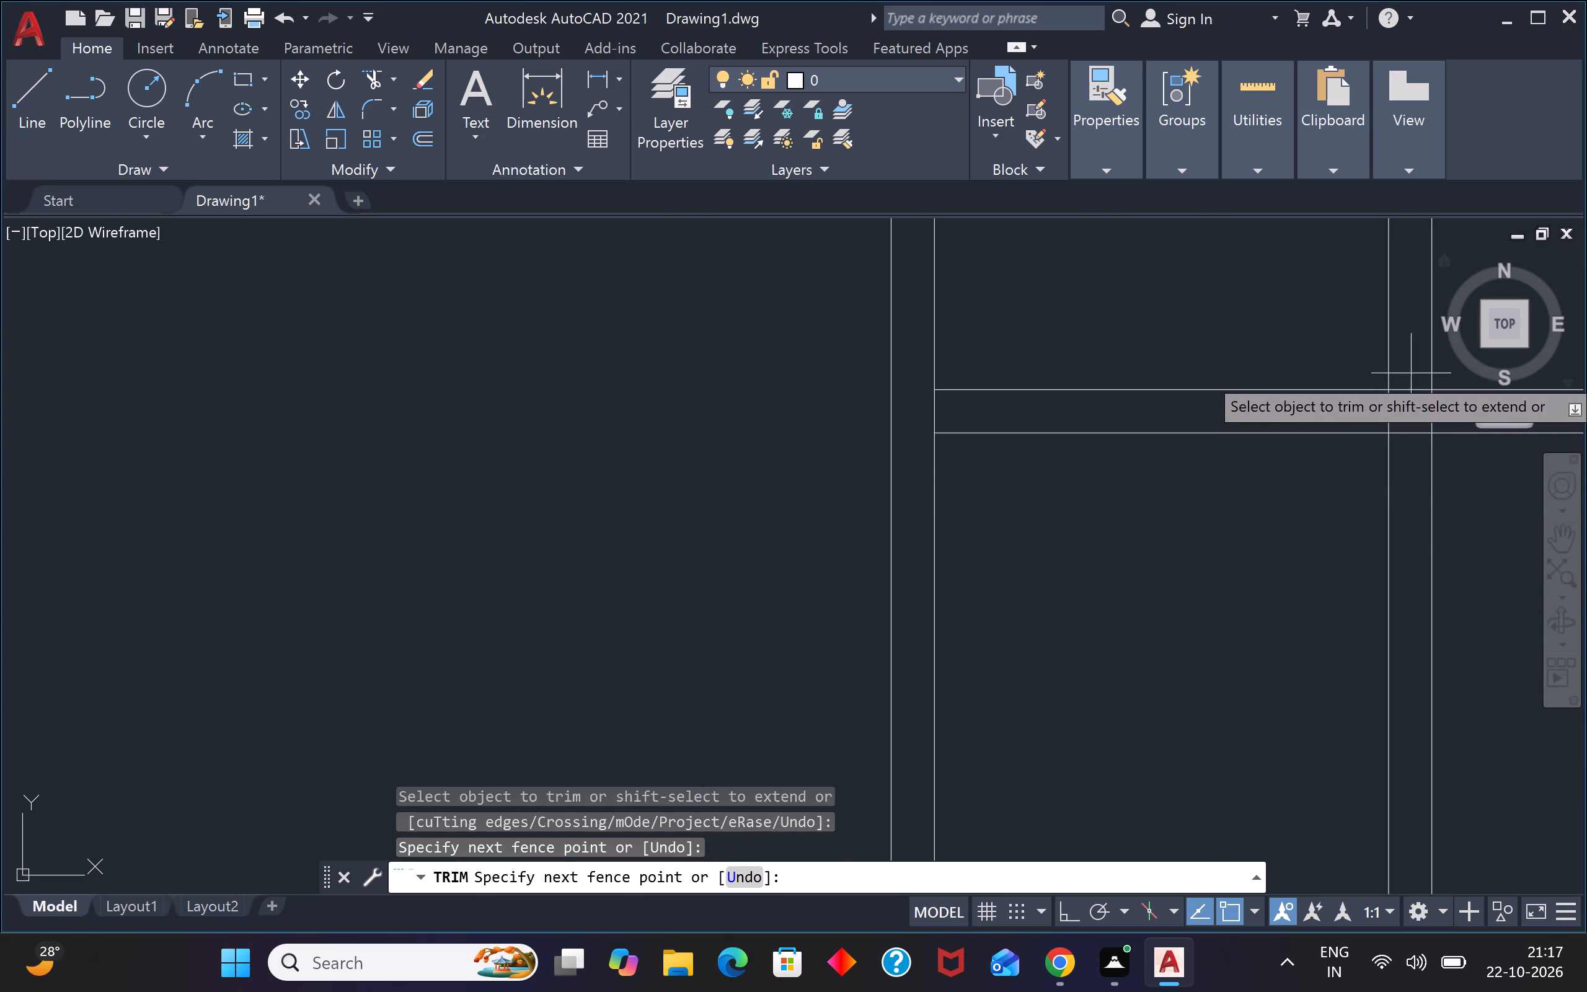
click(1420, 469)
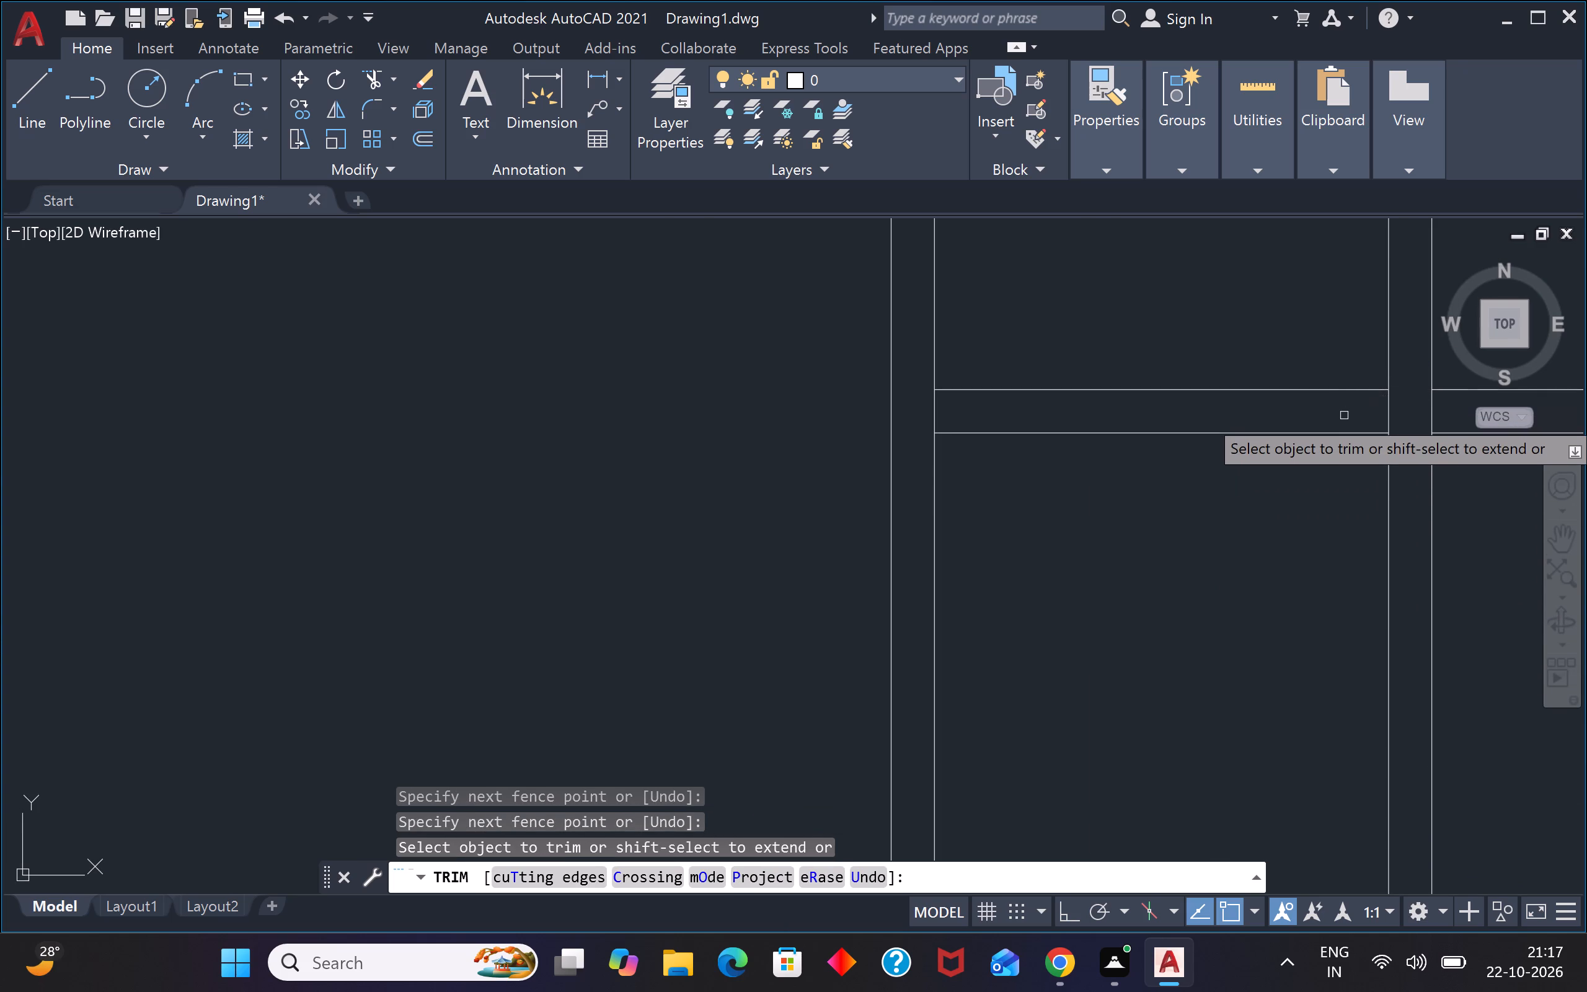
click(1343, 415)
click(1461, 403)
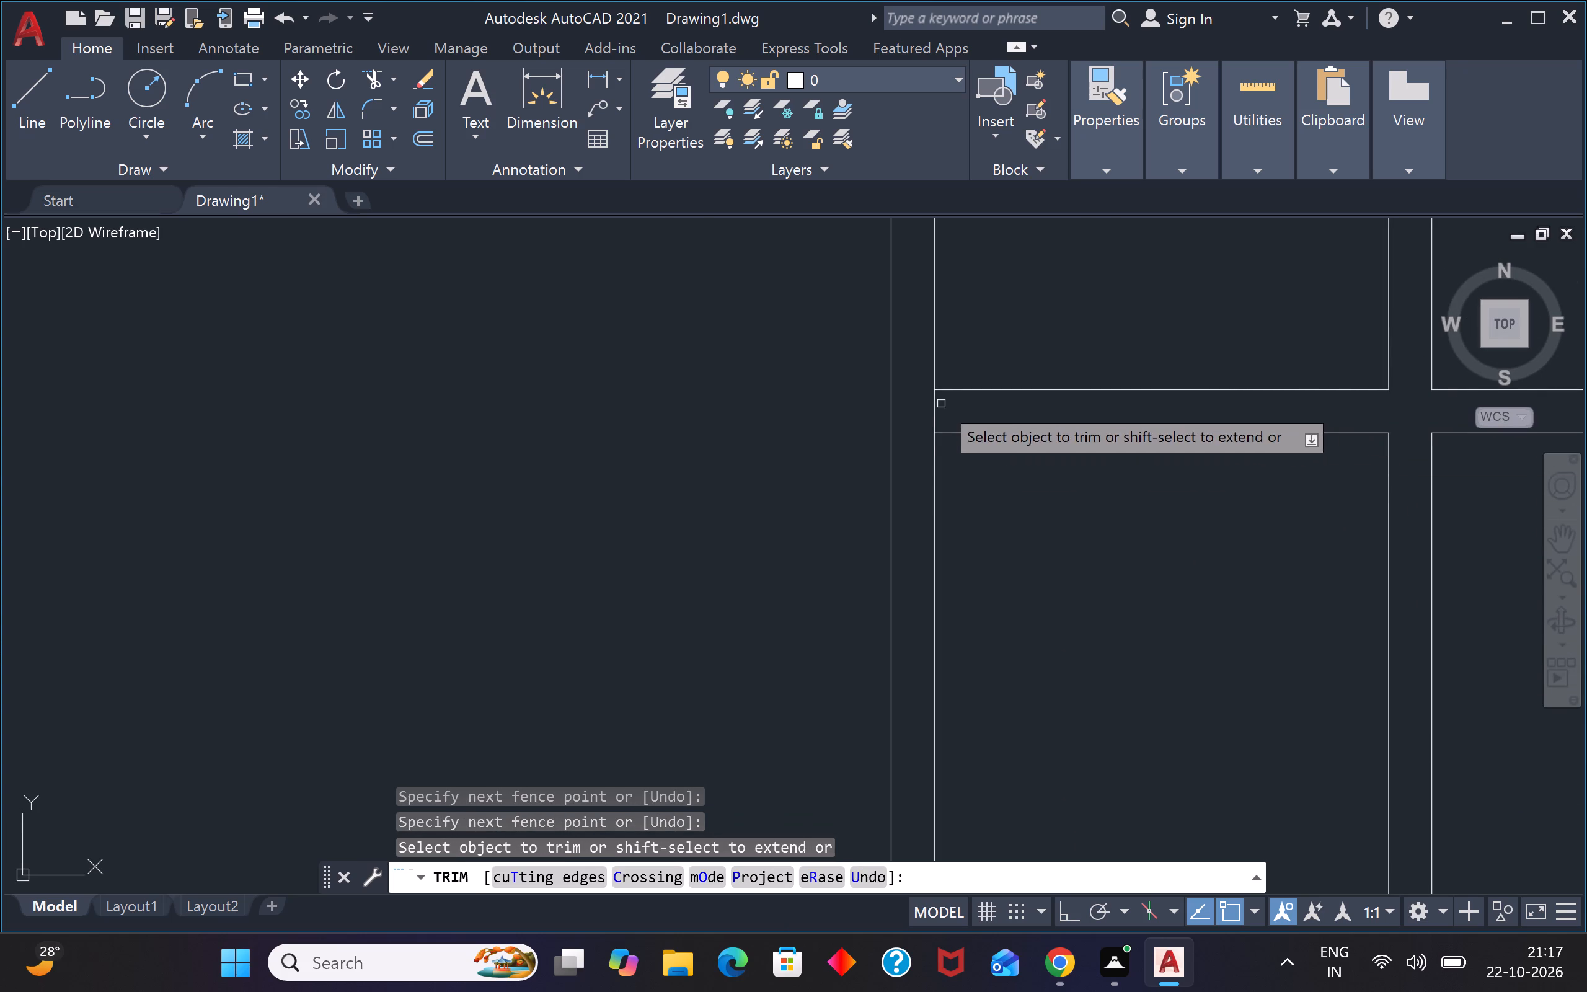
Trim the central partition's right line between the two lines of the middle horizontal wall to open their junction.
click(941, 404)
click(933, 408)
scroll(933, 409, down, 3)
scroll(1051, 376, down, 3)
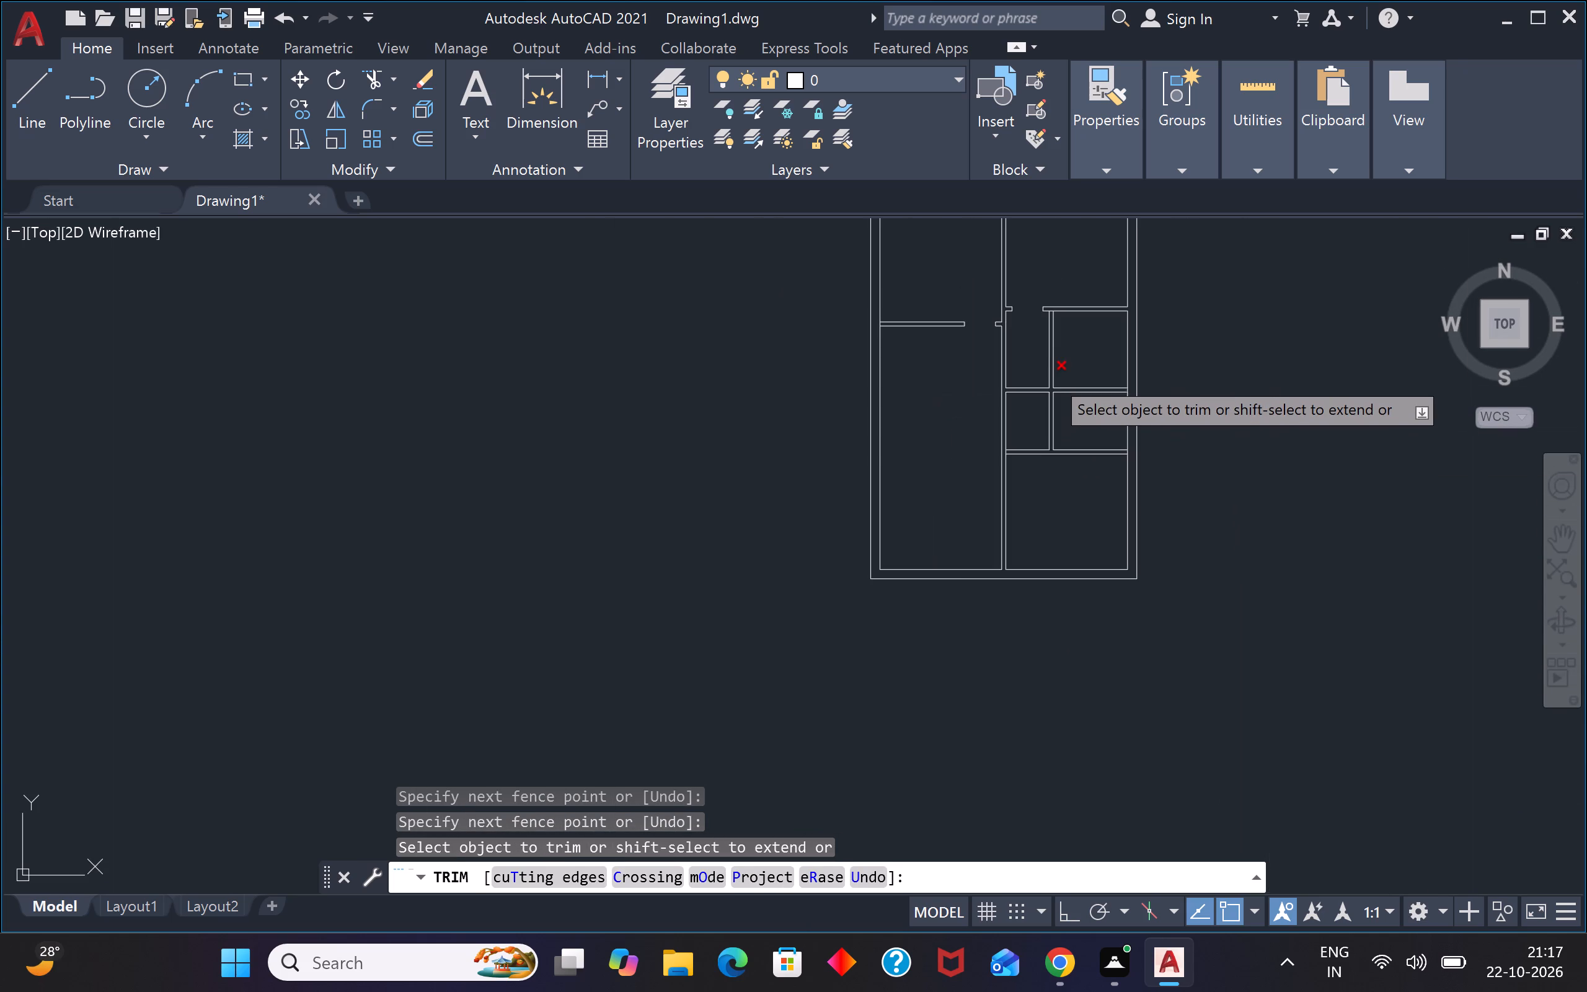
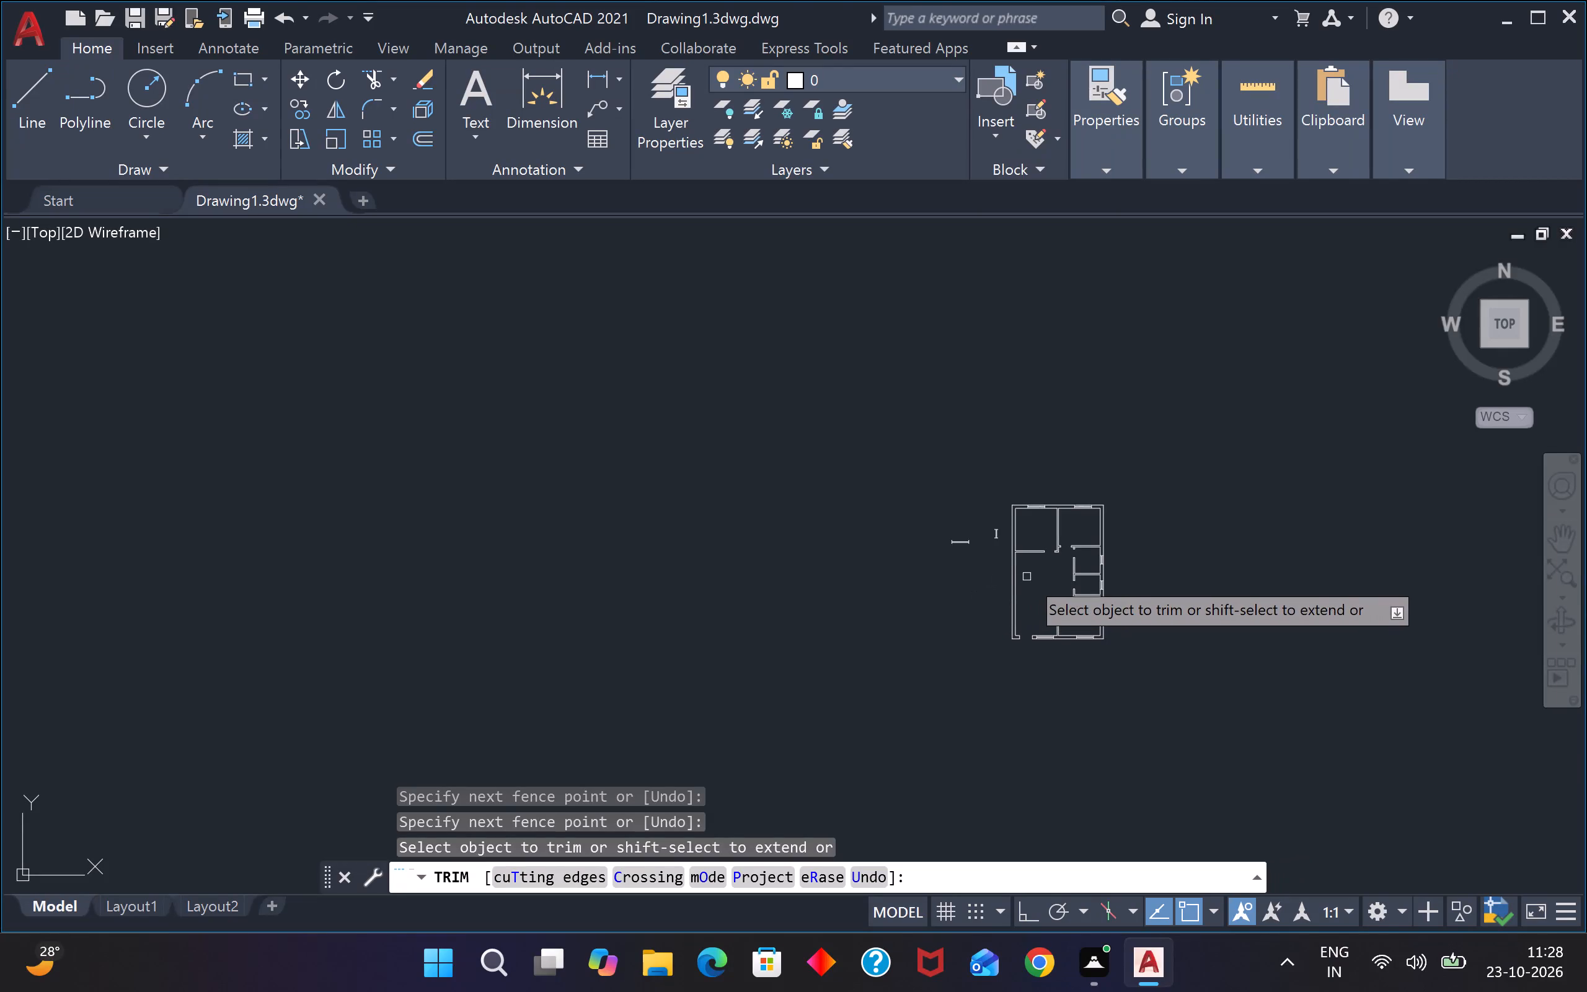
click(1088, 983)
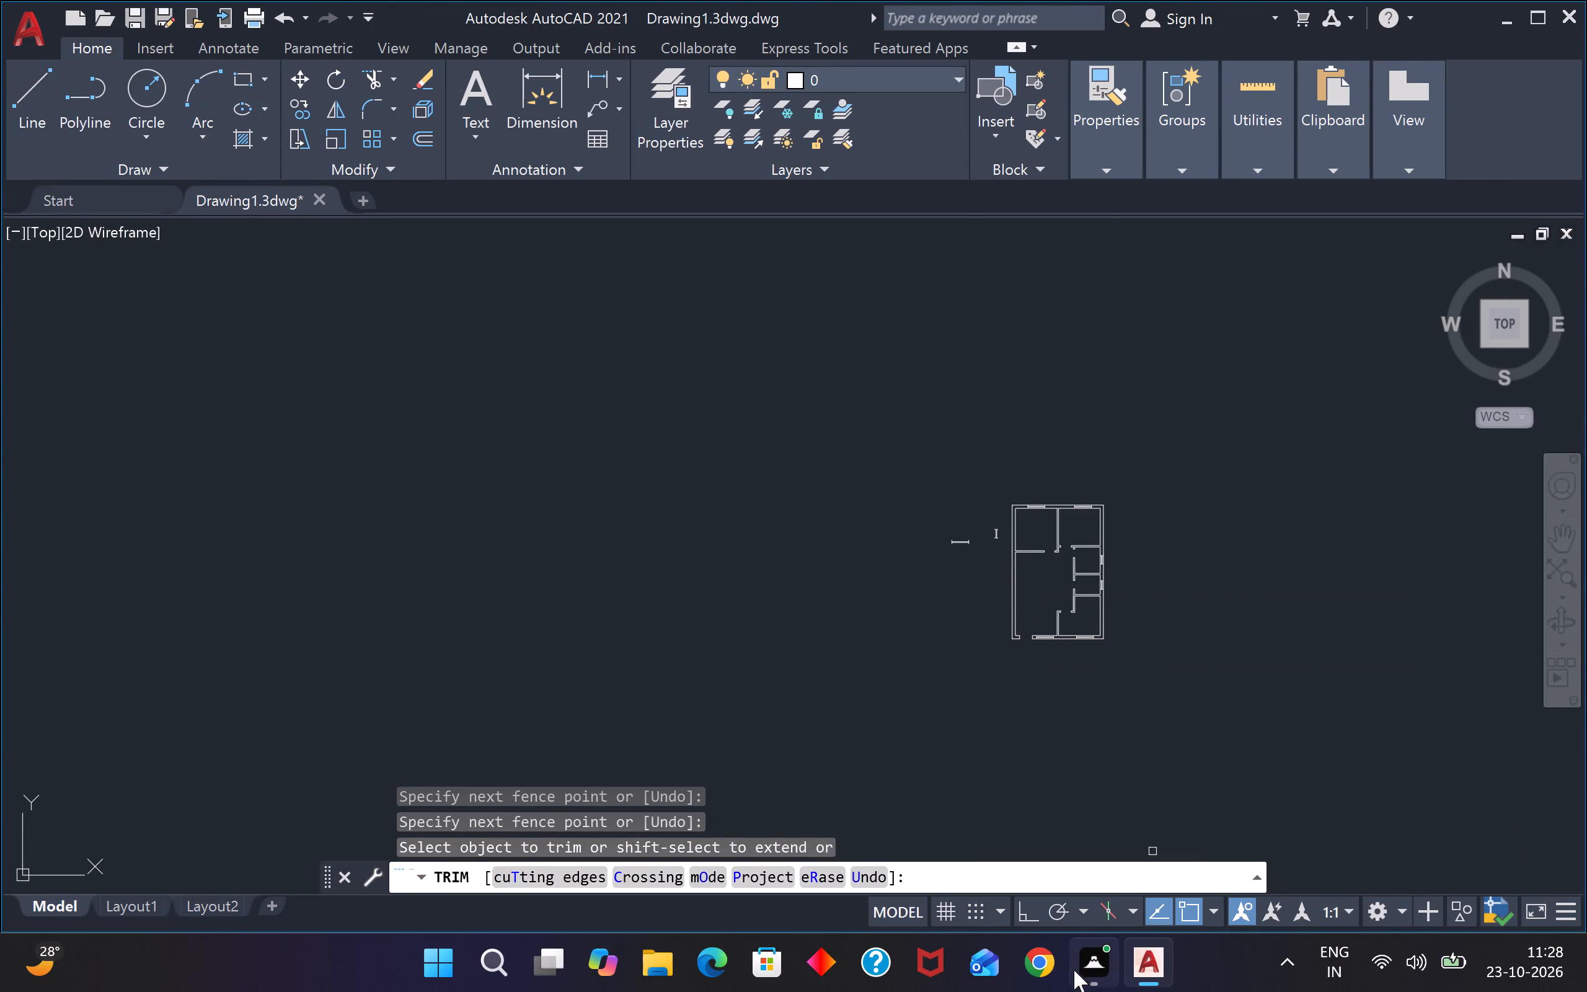
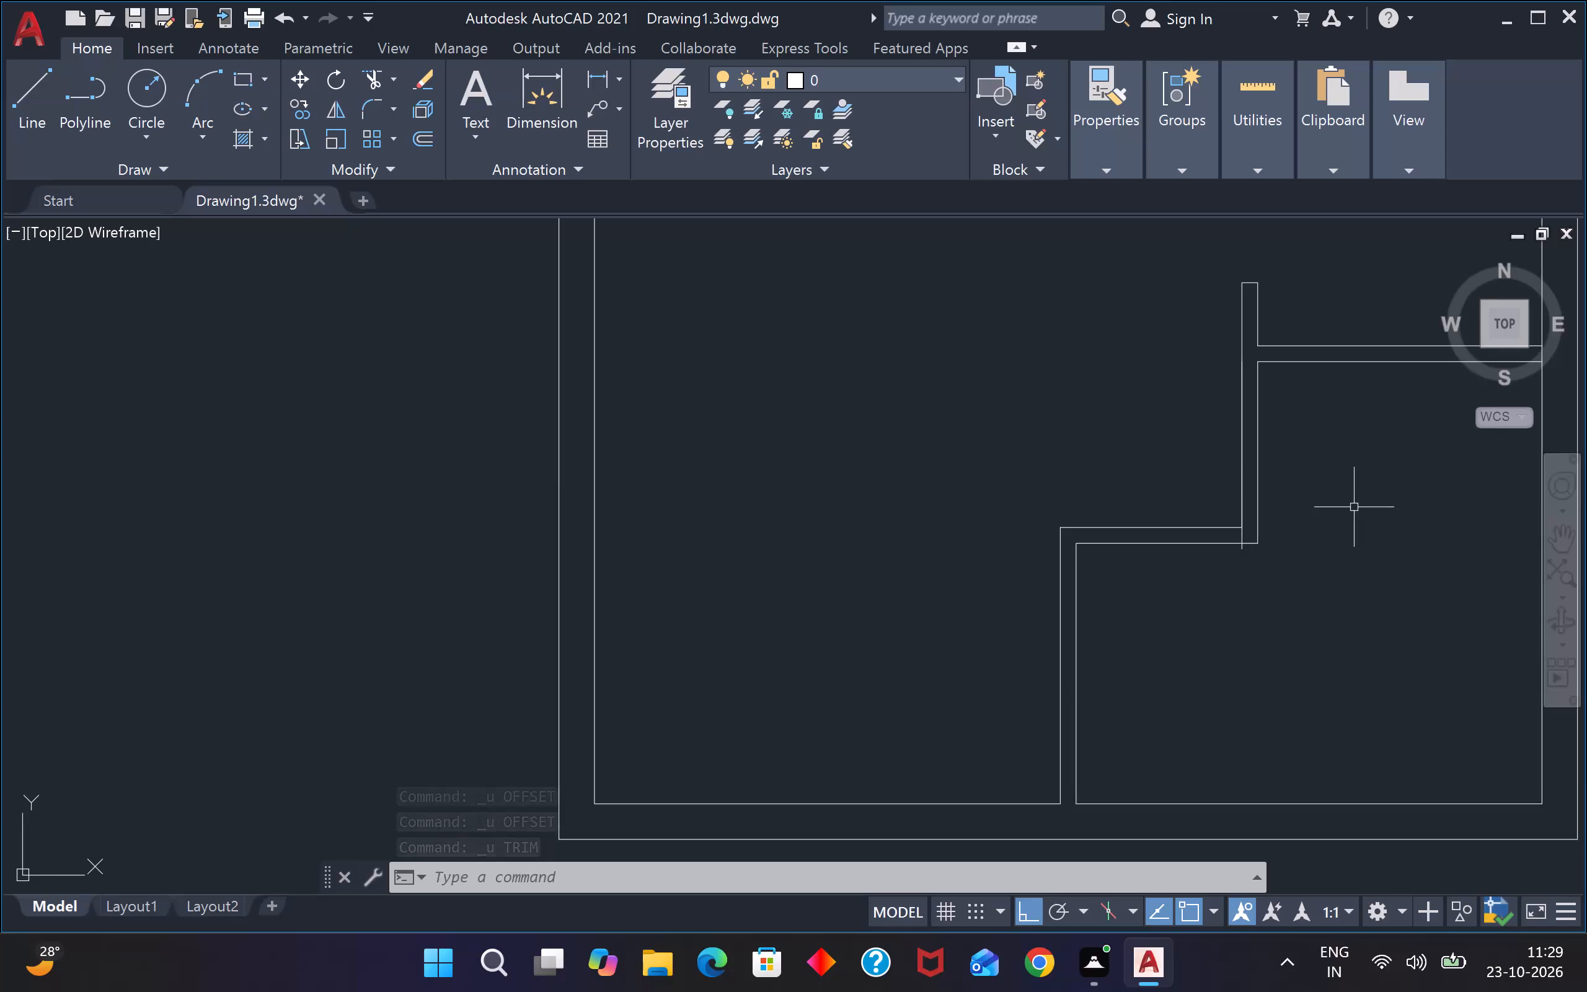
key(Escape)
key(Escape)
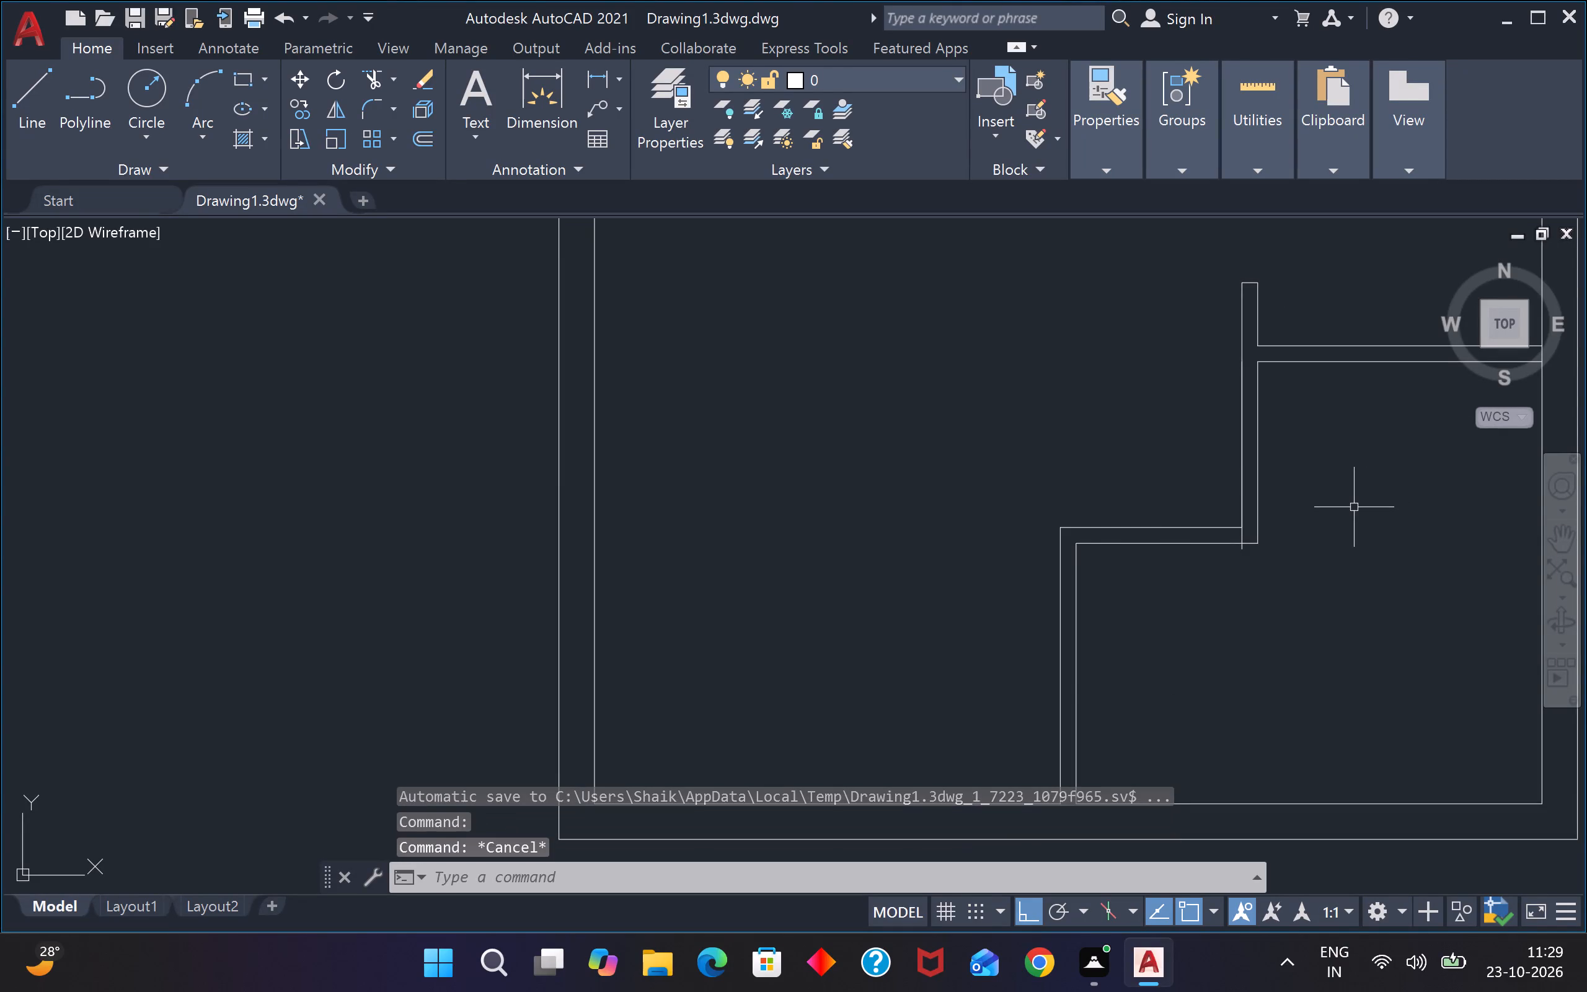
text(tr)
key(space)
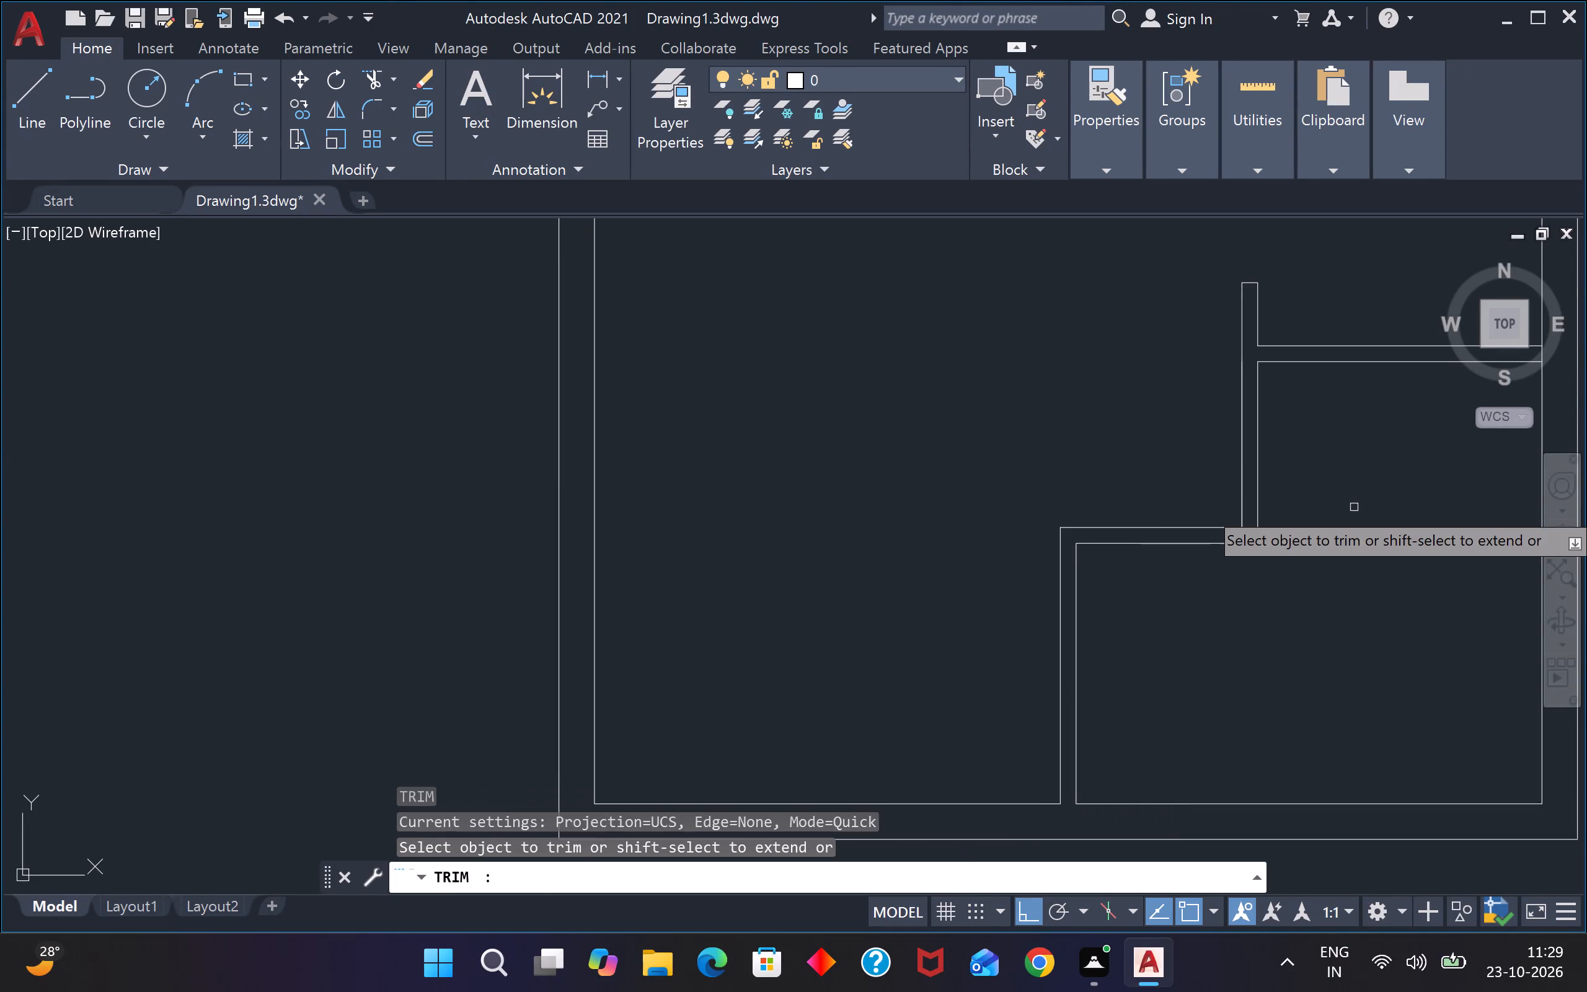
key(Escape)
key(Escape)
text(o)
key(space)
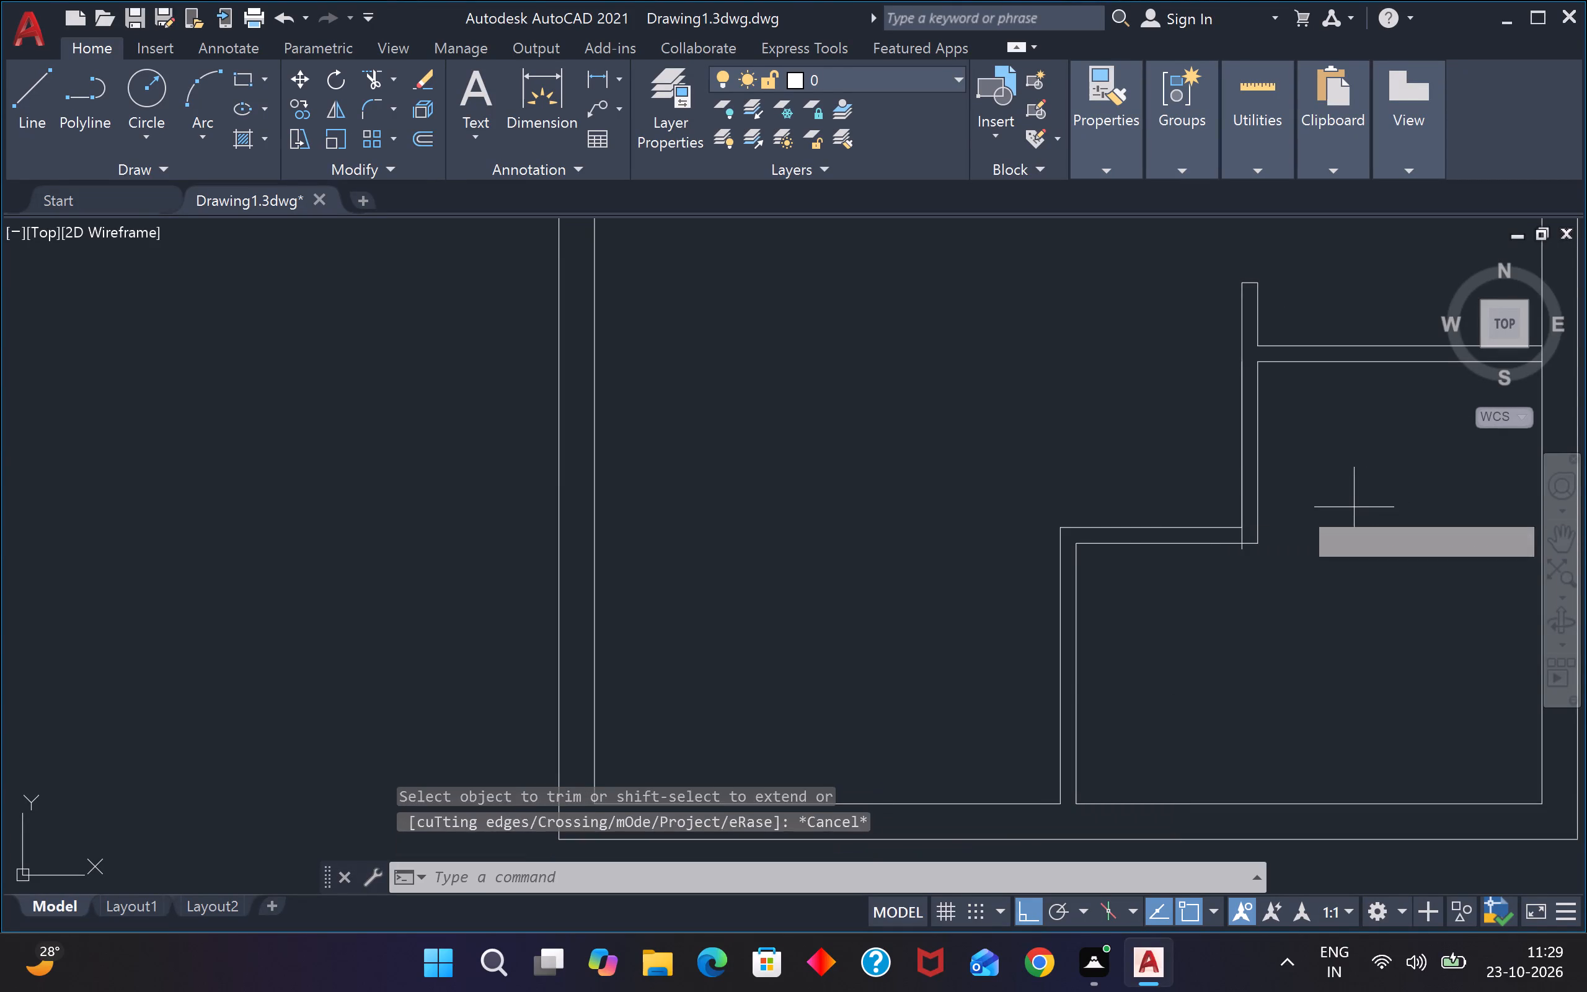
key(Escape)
Trim the overhanging end of the vertical partition line below the short horizontal wall at the southeast room's stepped corner.
text(tr)
key(space)
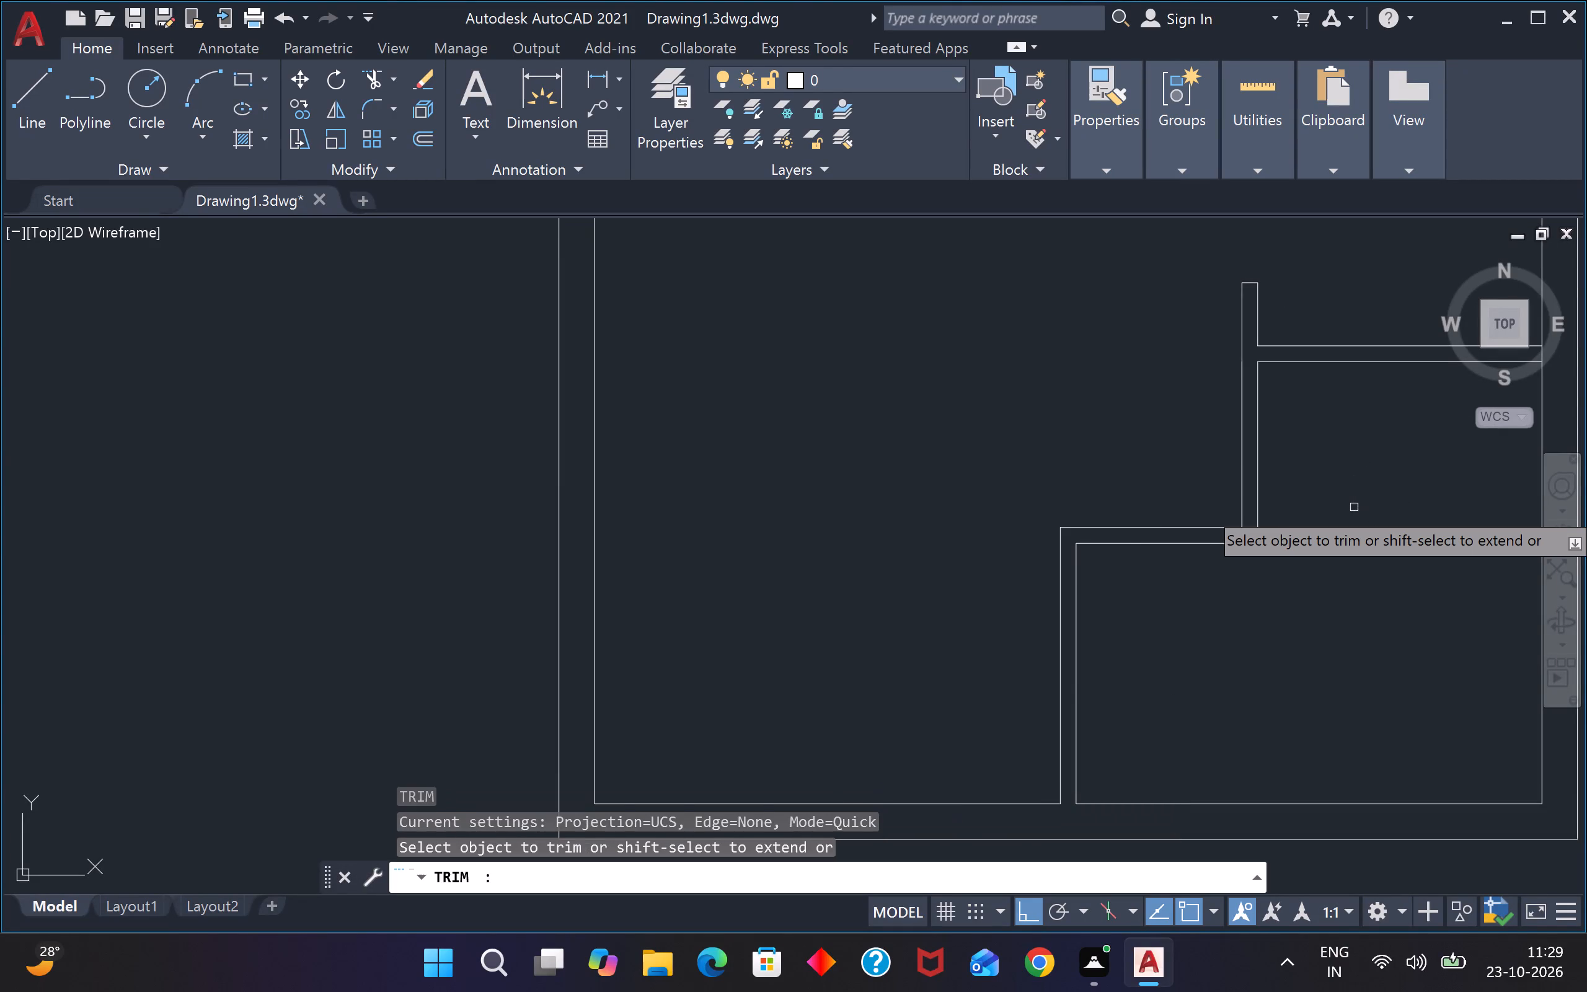
scroll(1264, 543, up, 2)
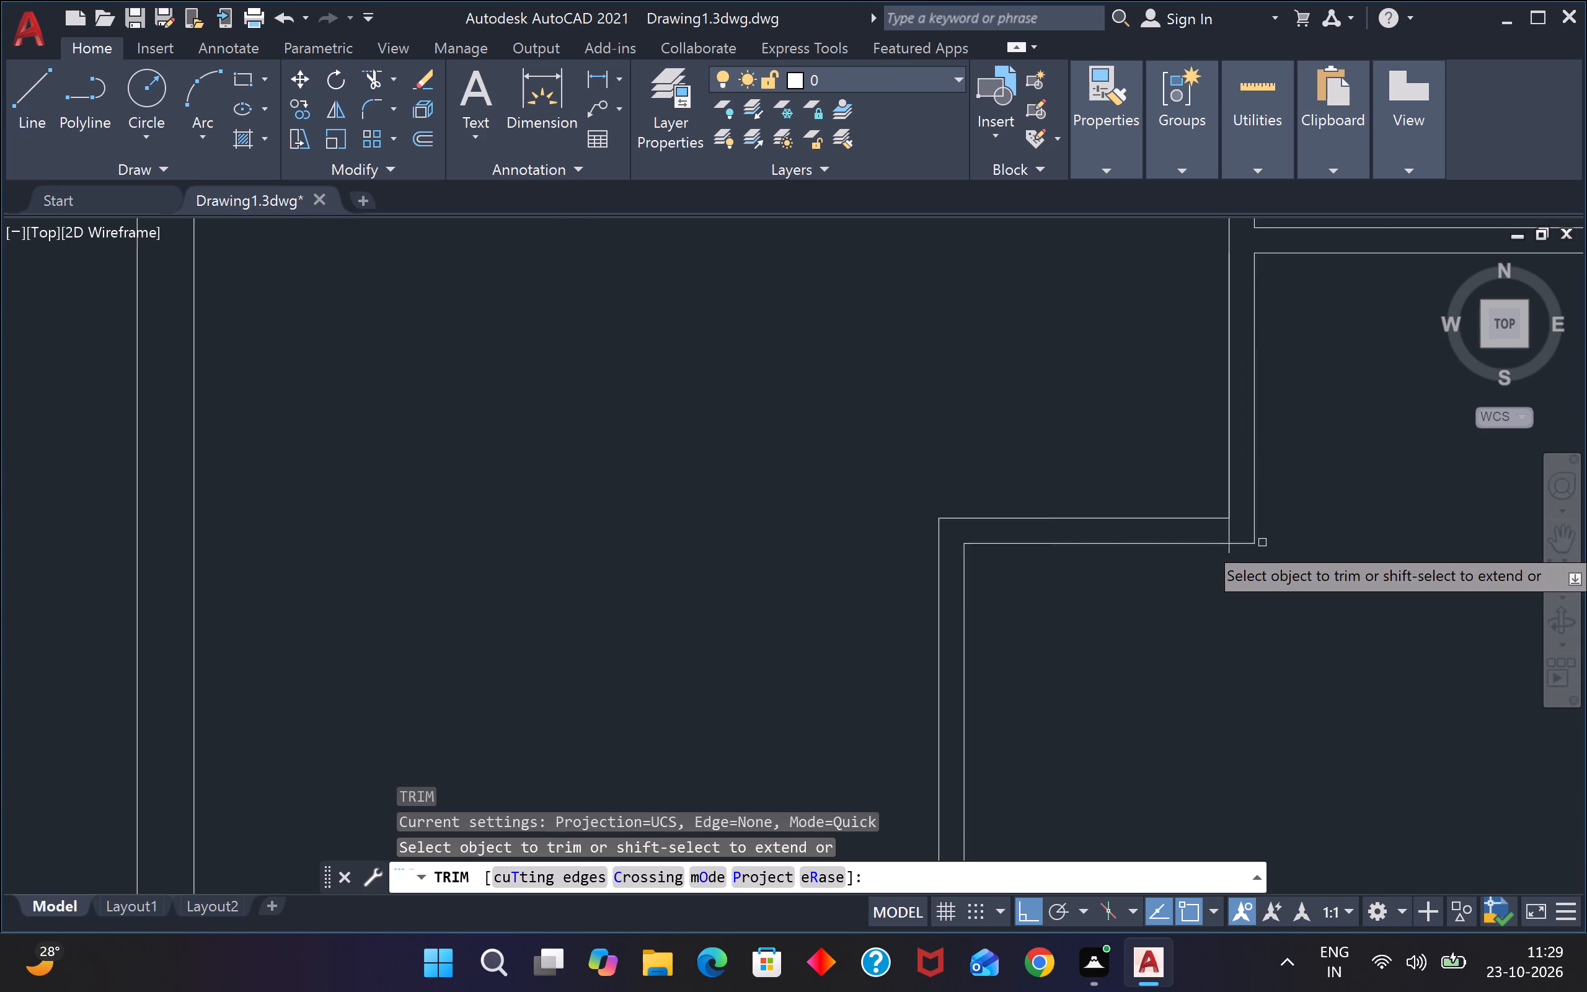
scroll(1261, 542, up, 1)
scroll(1187, 553, up, 3)
click(1183, 552)
click(873, 574)
scroll(891, 563, down, 4)
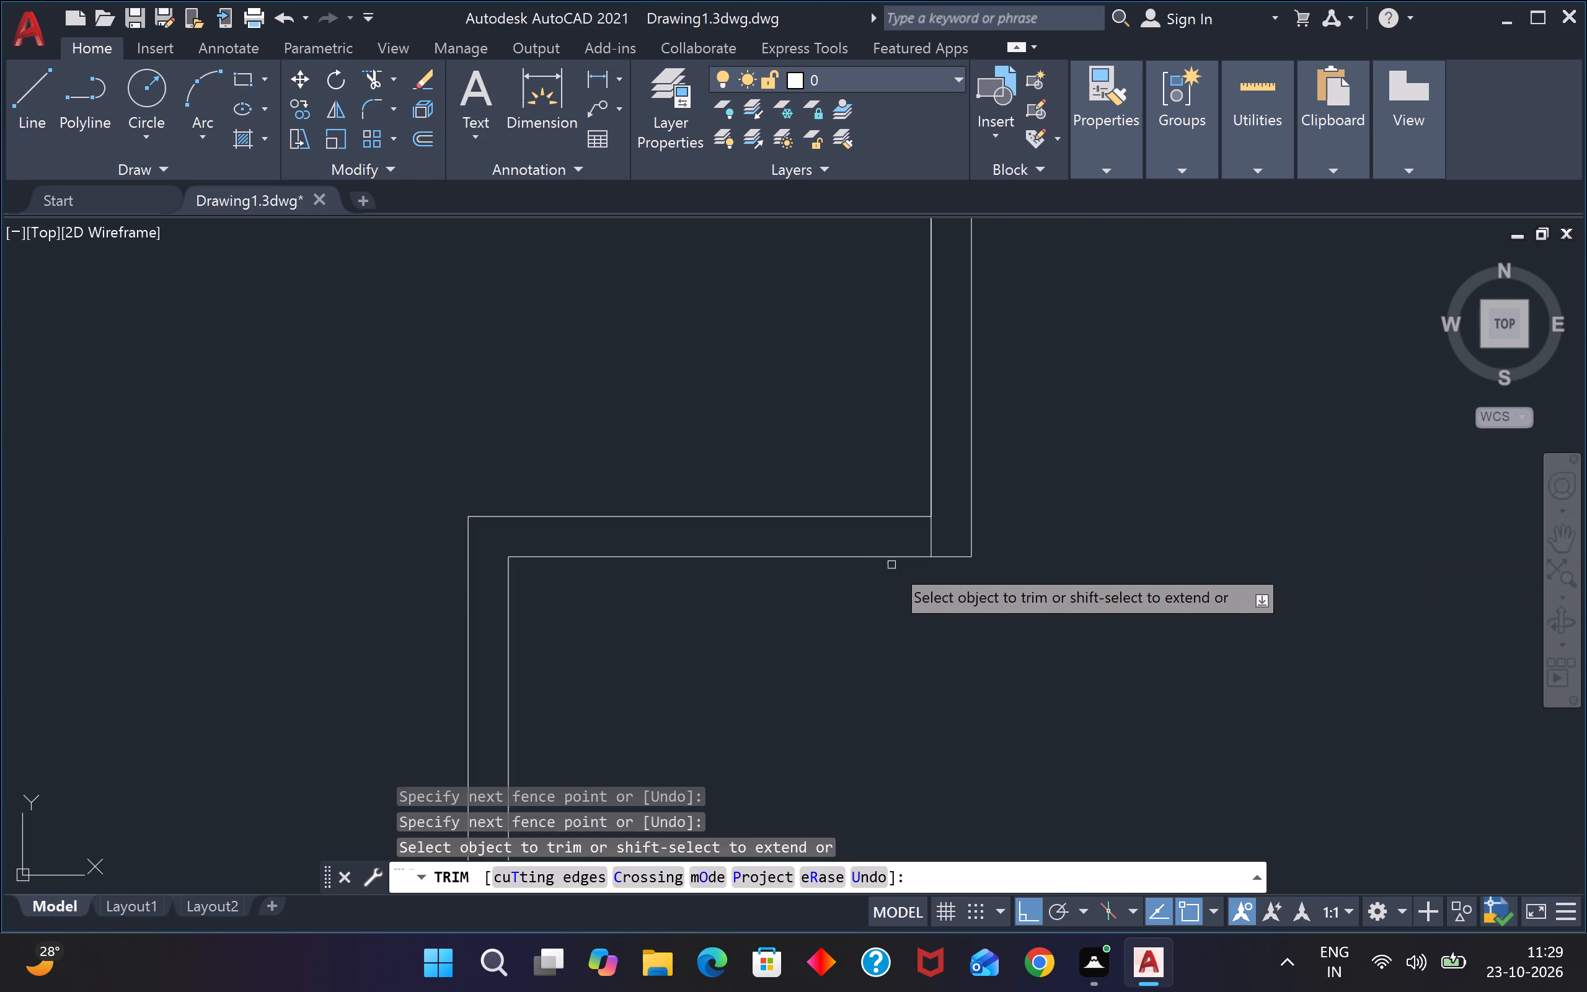
scroll(891, 564, down, 5)
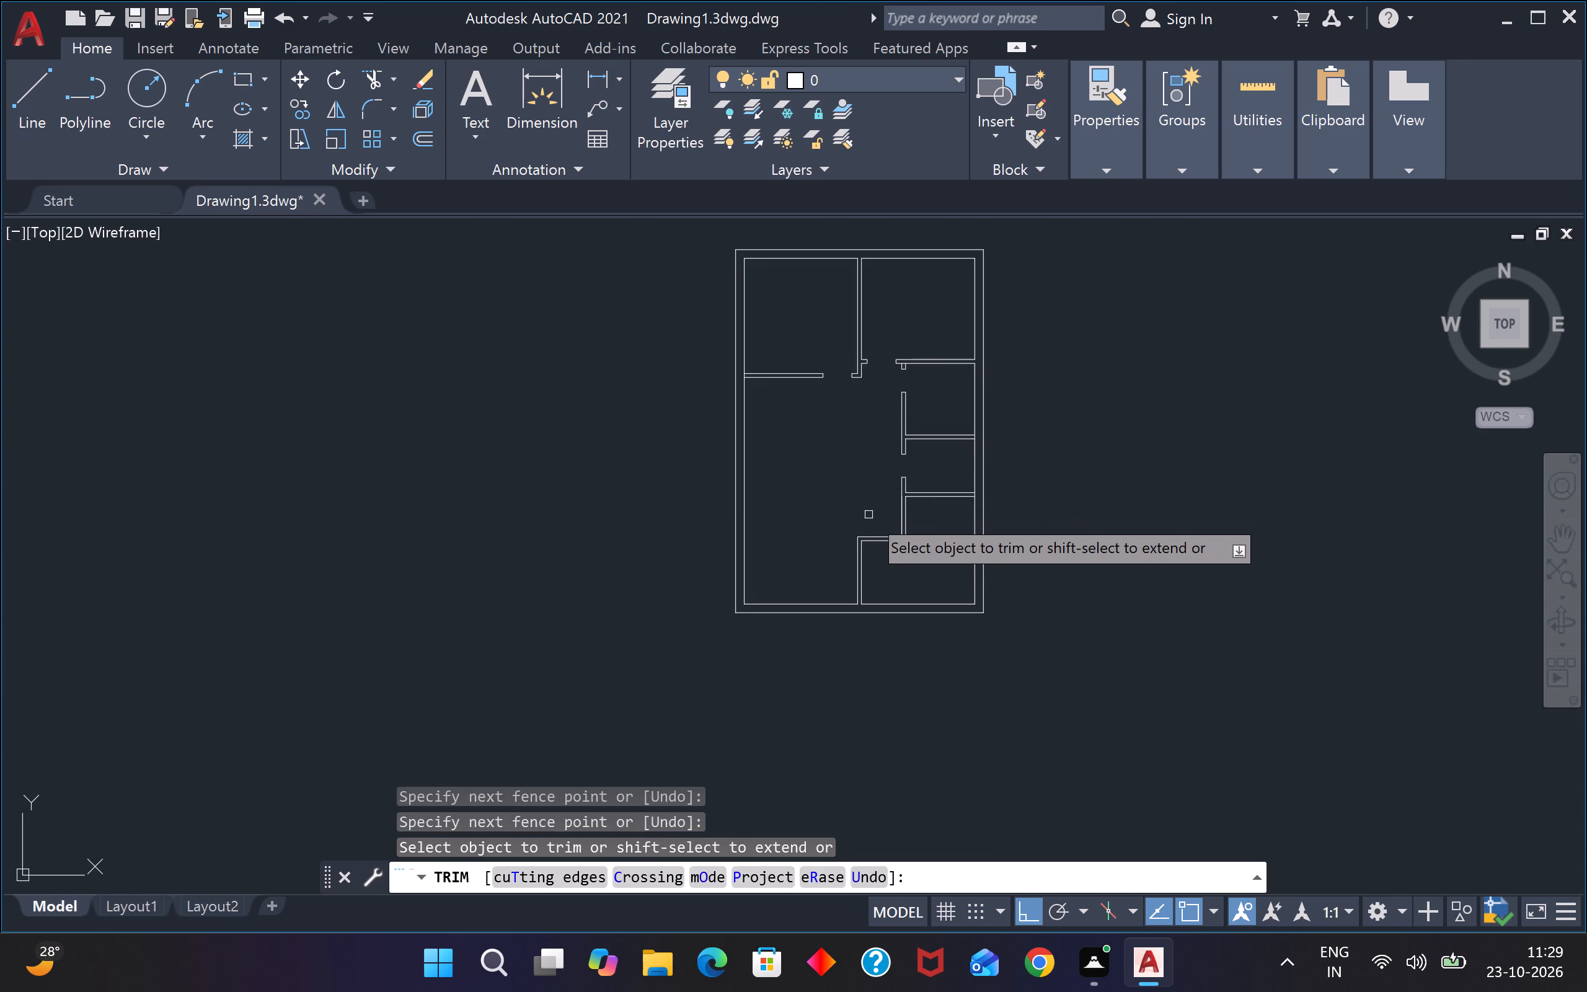
key(Escape)
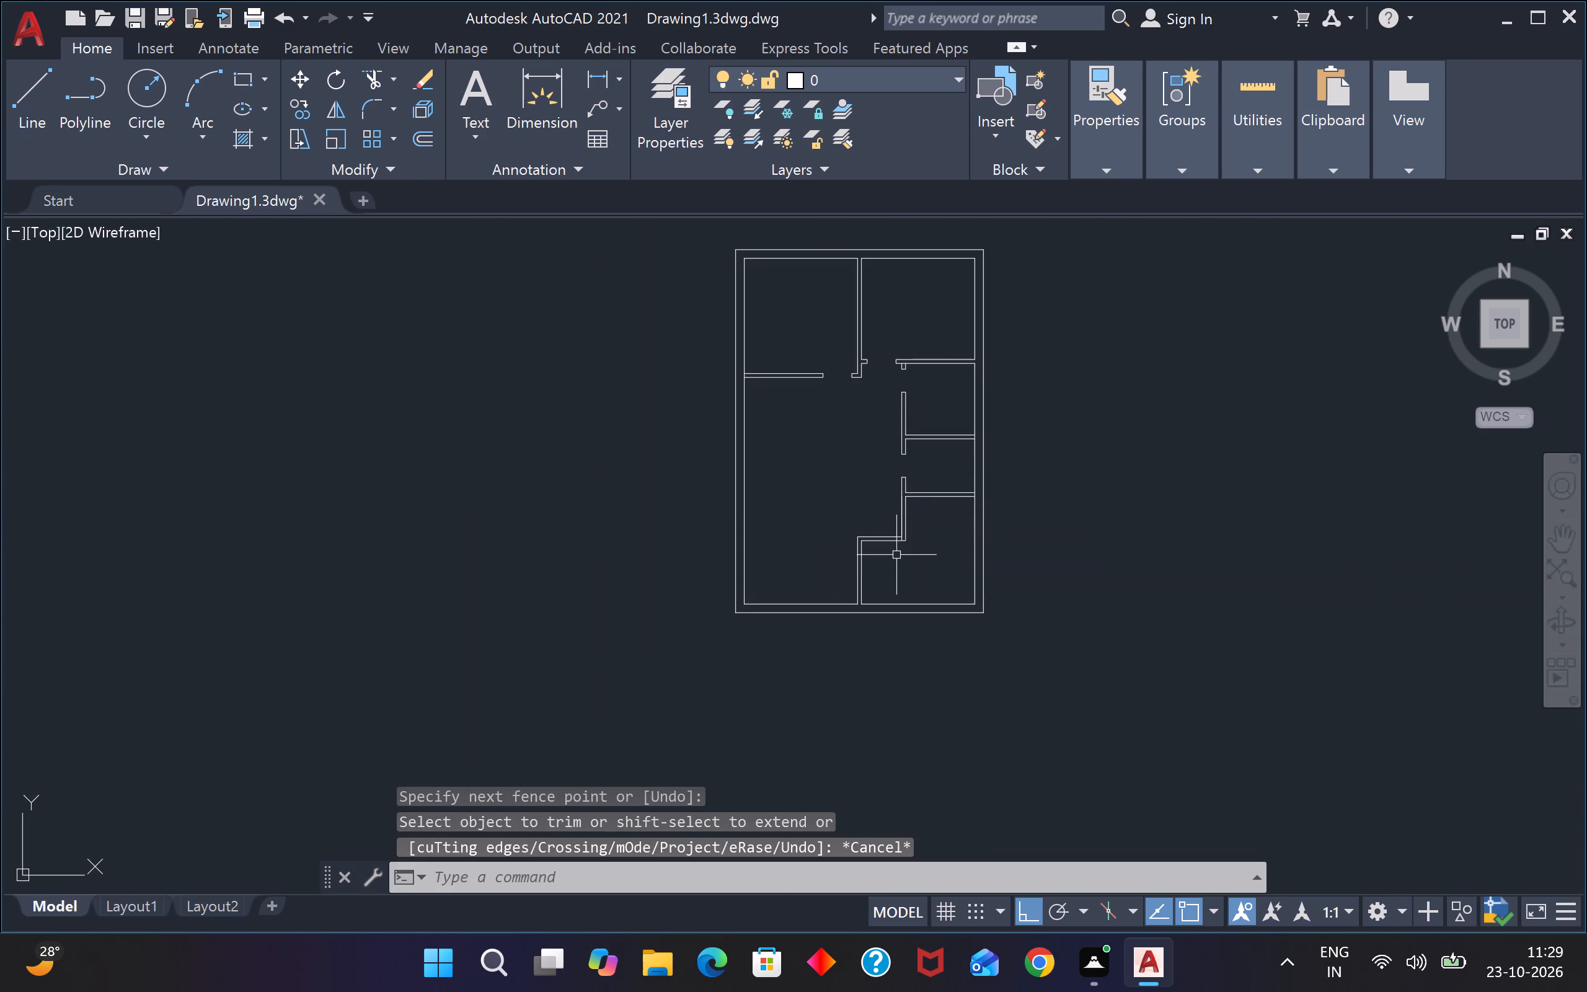
Offset the short vertical line at the southeast room's stepped wall junction 2'6" to the west, across the short horizontal wall.
key(o)
key(space)
text(2')
text(6")
key(Return)
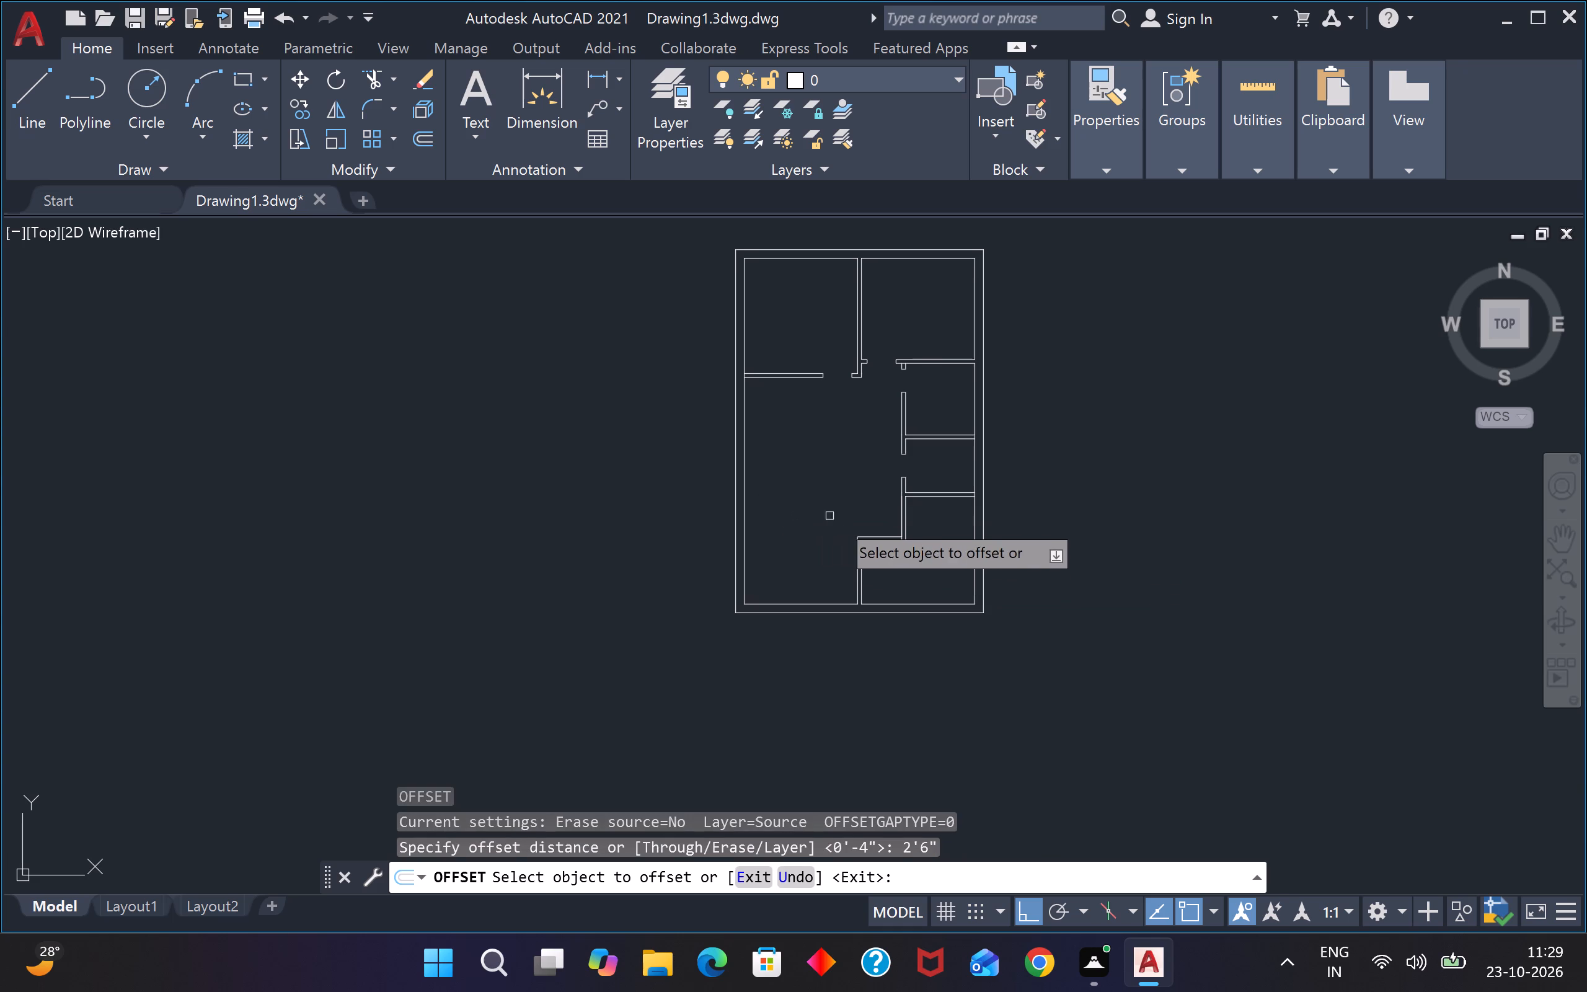
scroll(951, 529, up, 4)
scroll(629, 598, up, 1)
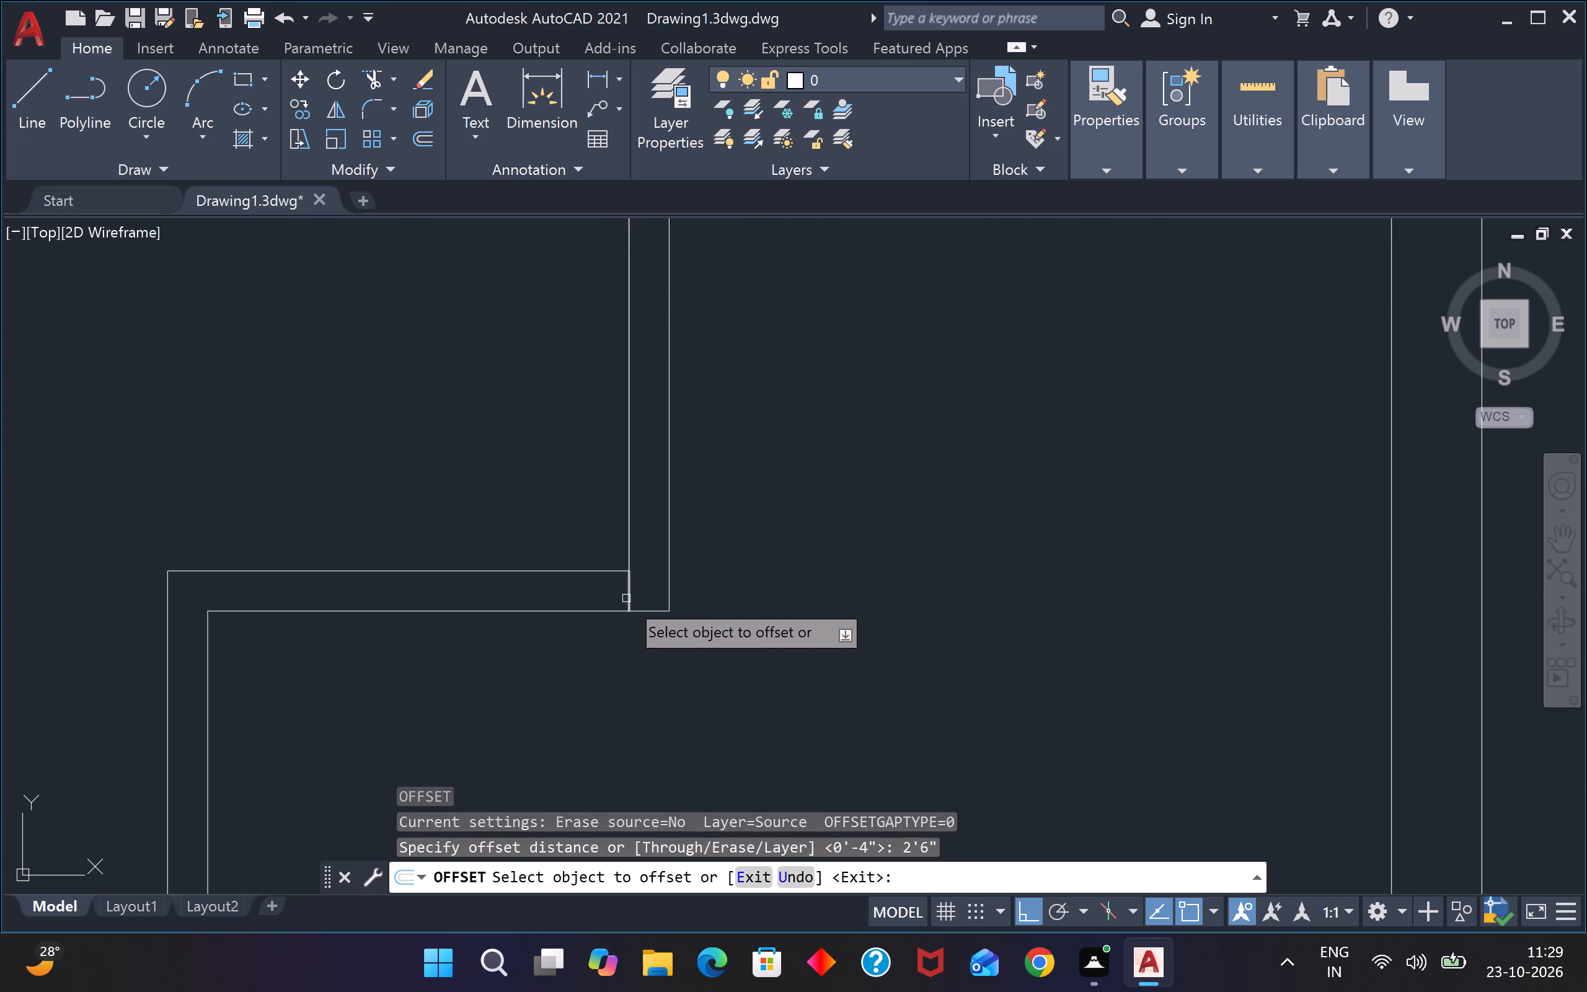
drag(632, 593, 583, 594)
click(510, 598)
scroll(504, 595, down, 2)
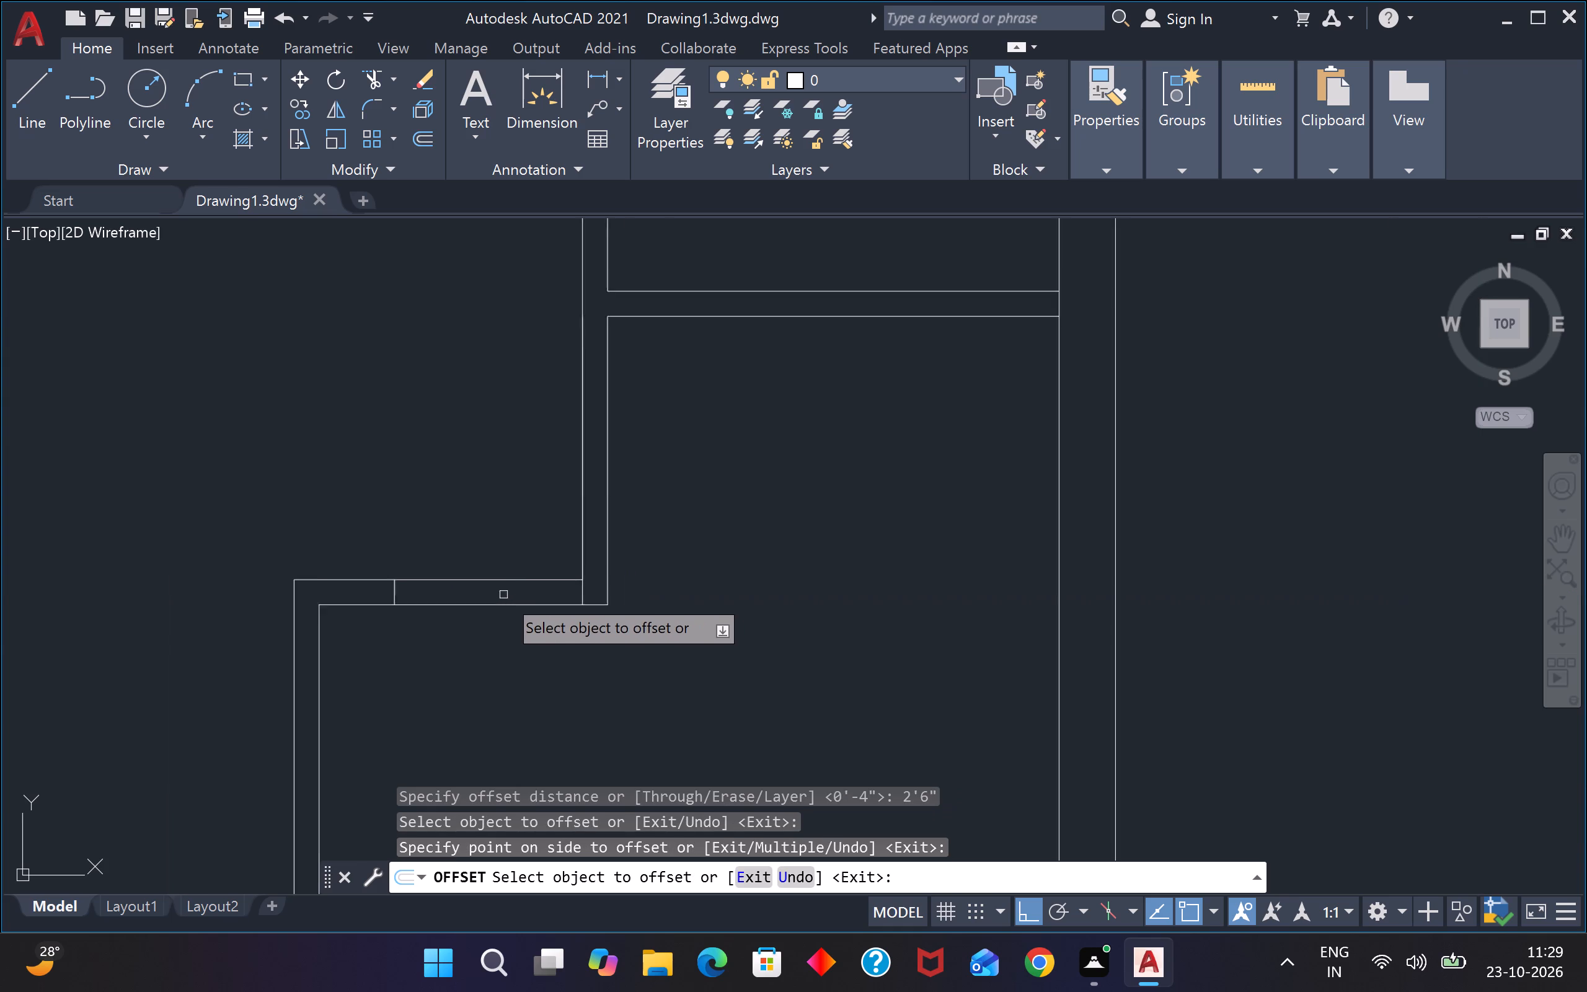
scroll(503, 595, down, 2)
scroll(486, 600, up, 1)
key(Escape)
key(Escape)
Trim both lines of the short horizontal wall between the junction and the offset line to open a doorway.
key(t)
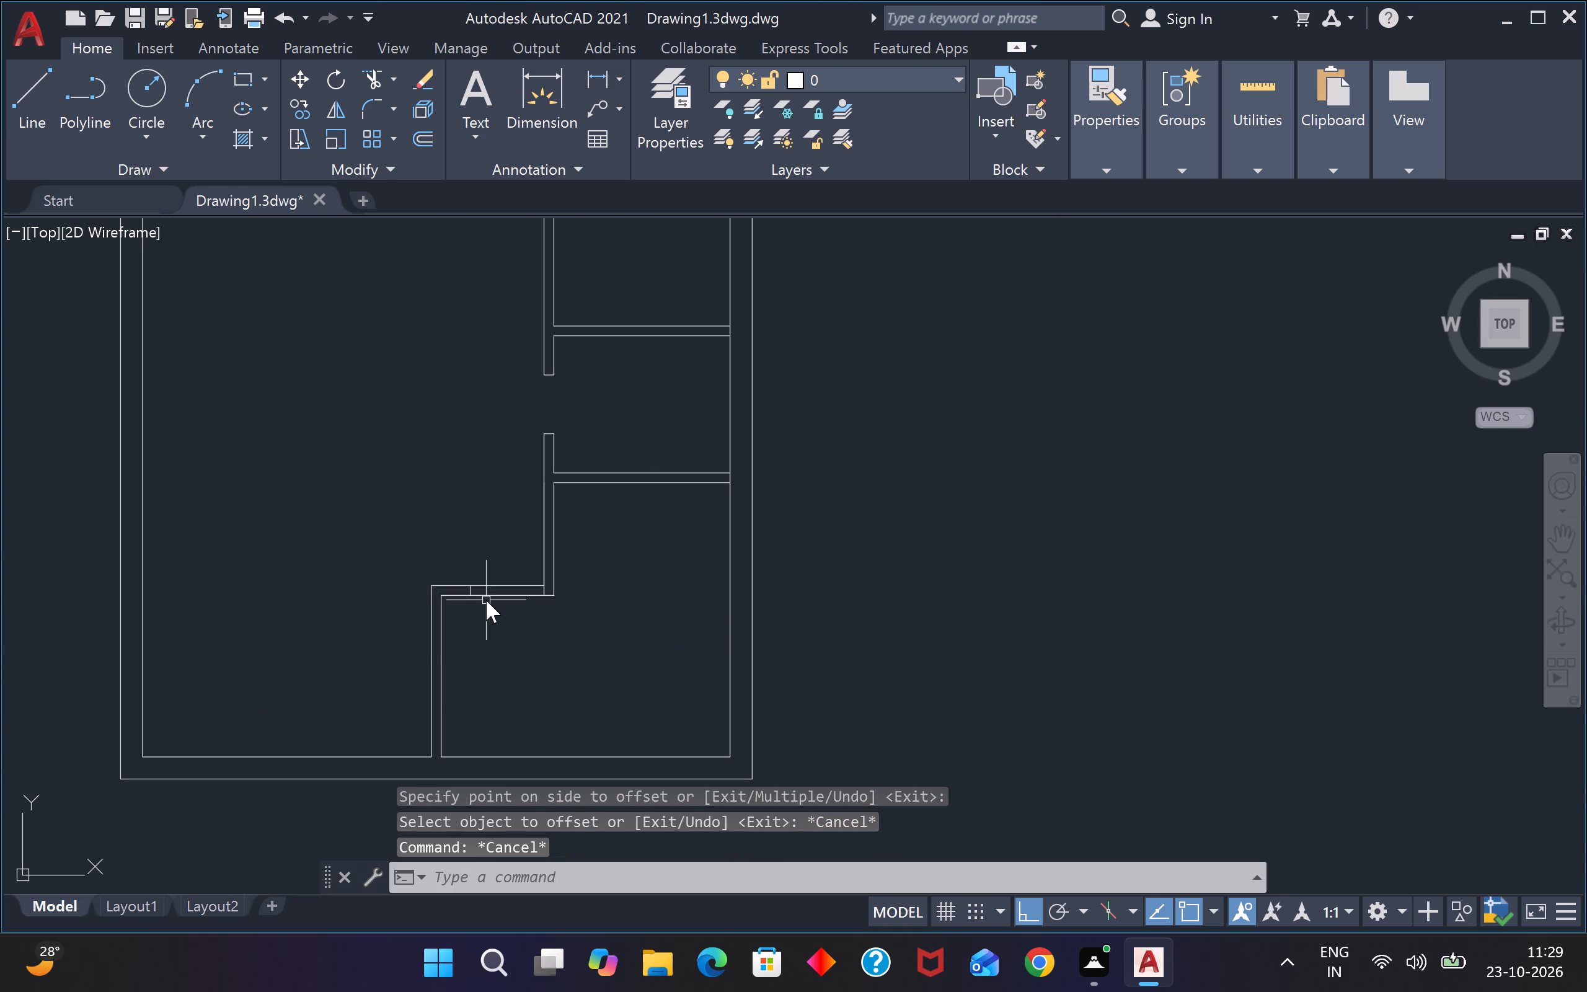
text(r)
key(space)
drag(490, 614, 493, 608)
click(510, 511)
scroll(509, 513, down, 3)
scroll(499, 533, up, 3)
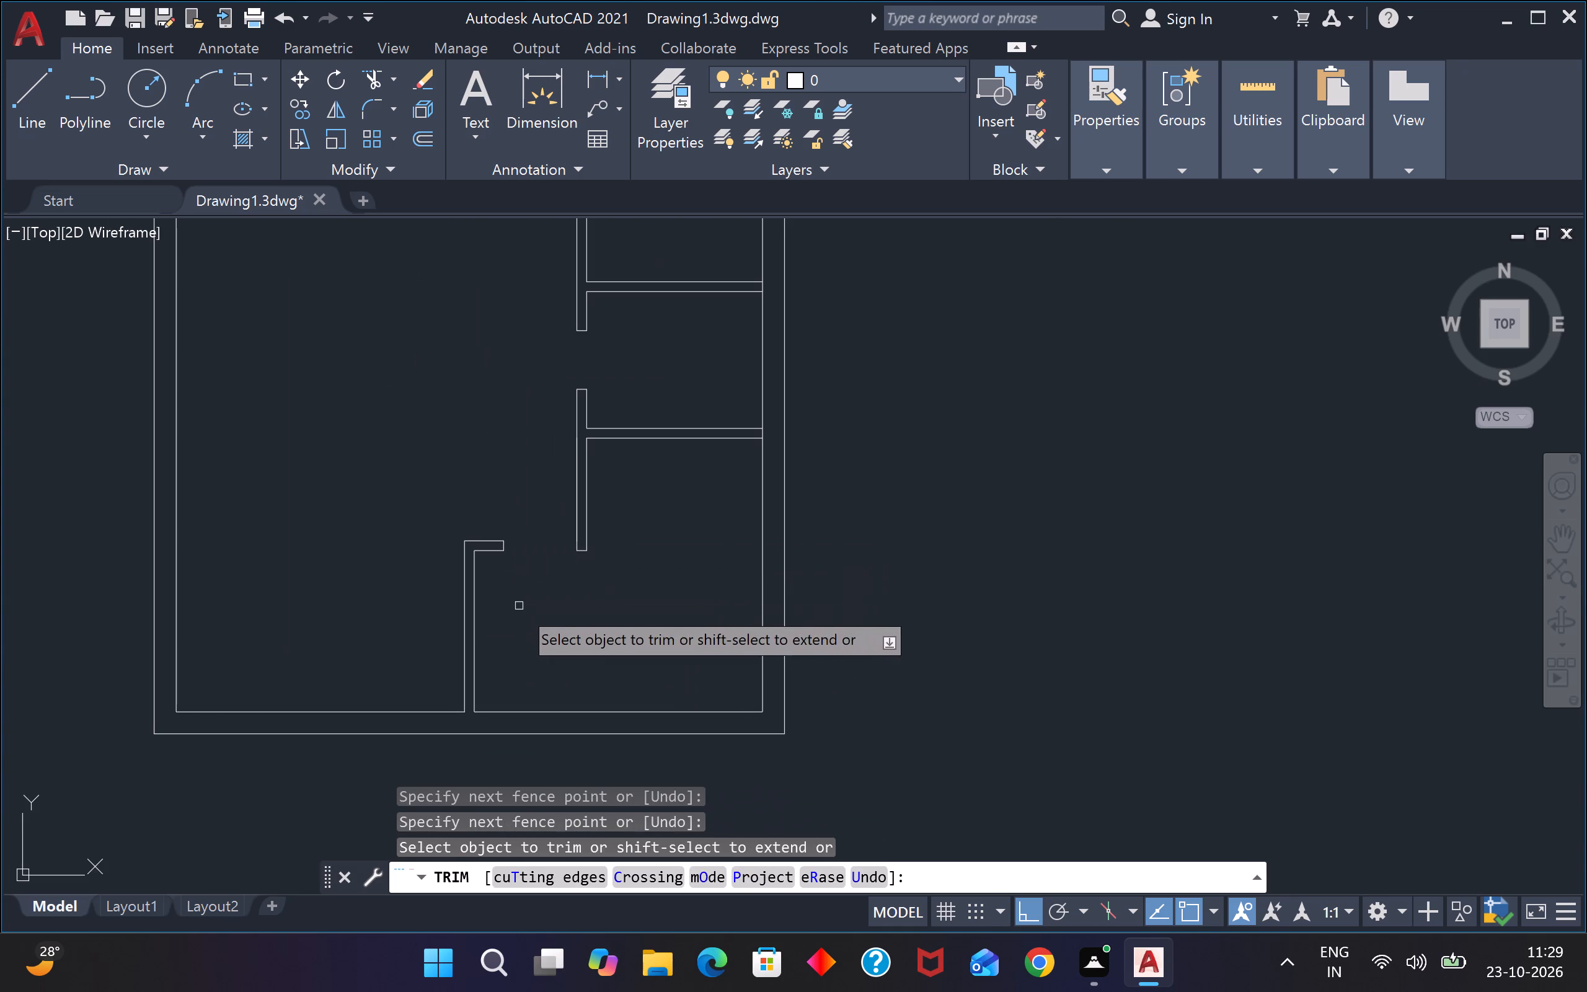
scroll(555, 567, up, 2)
key(Escape)
key(Escape)
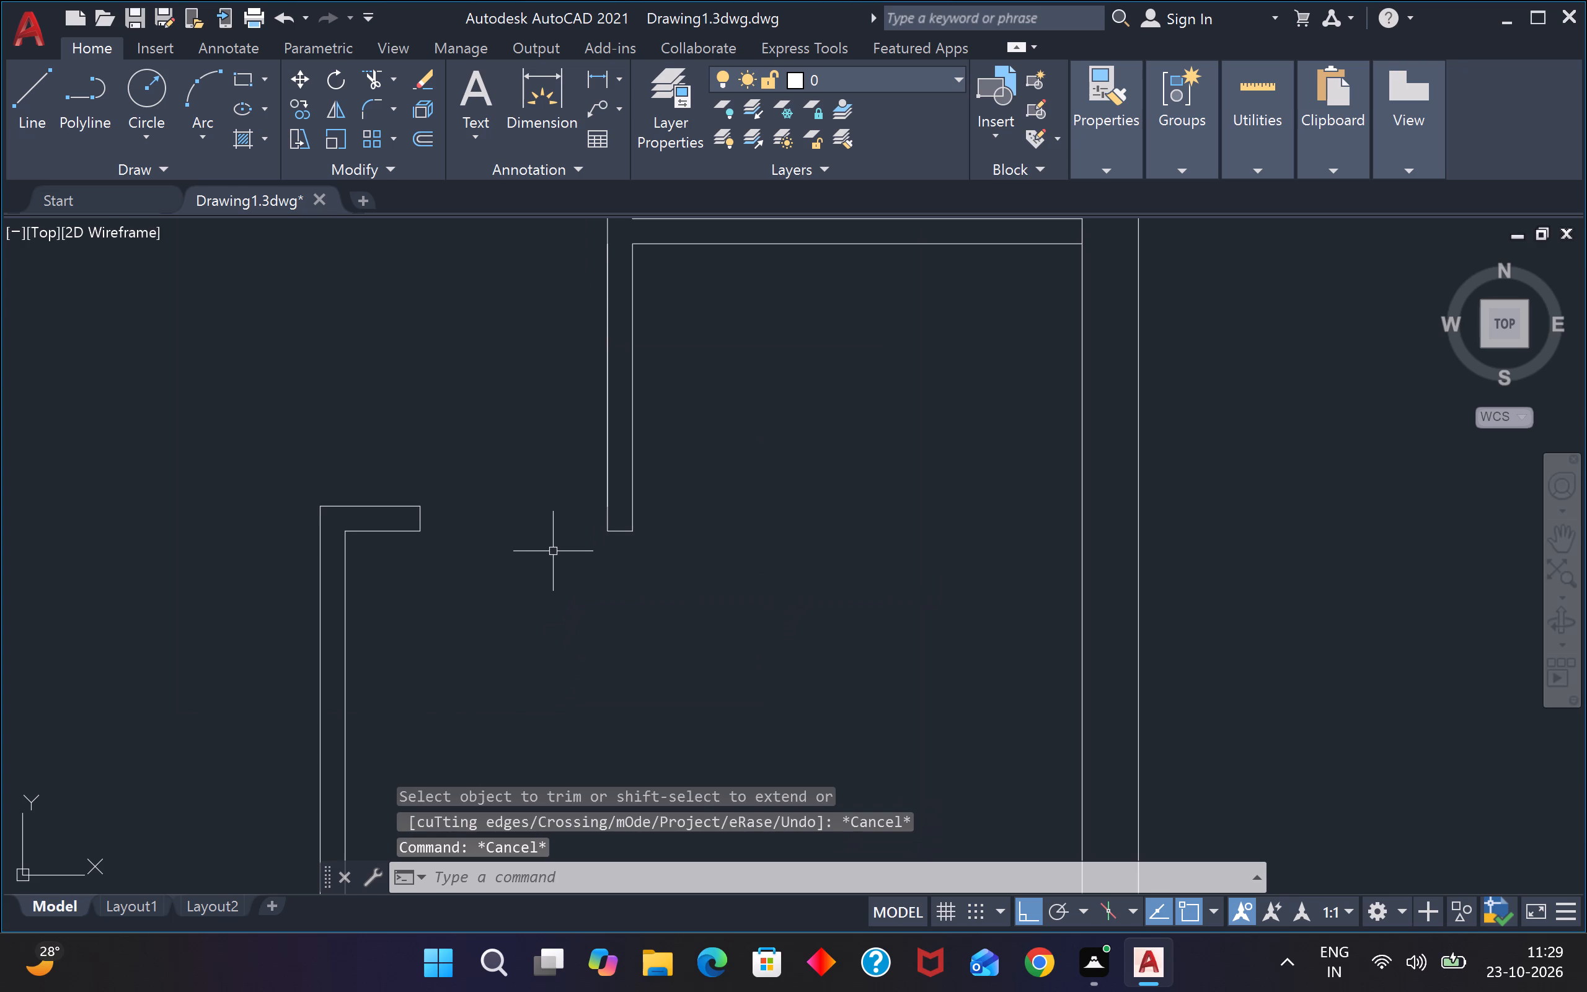
Offset the doorway's east jamb line 6" to the west, into the opening.
key(o)
key(space)
text(6")
key(Return)
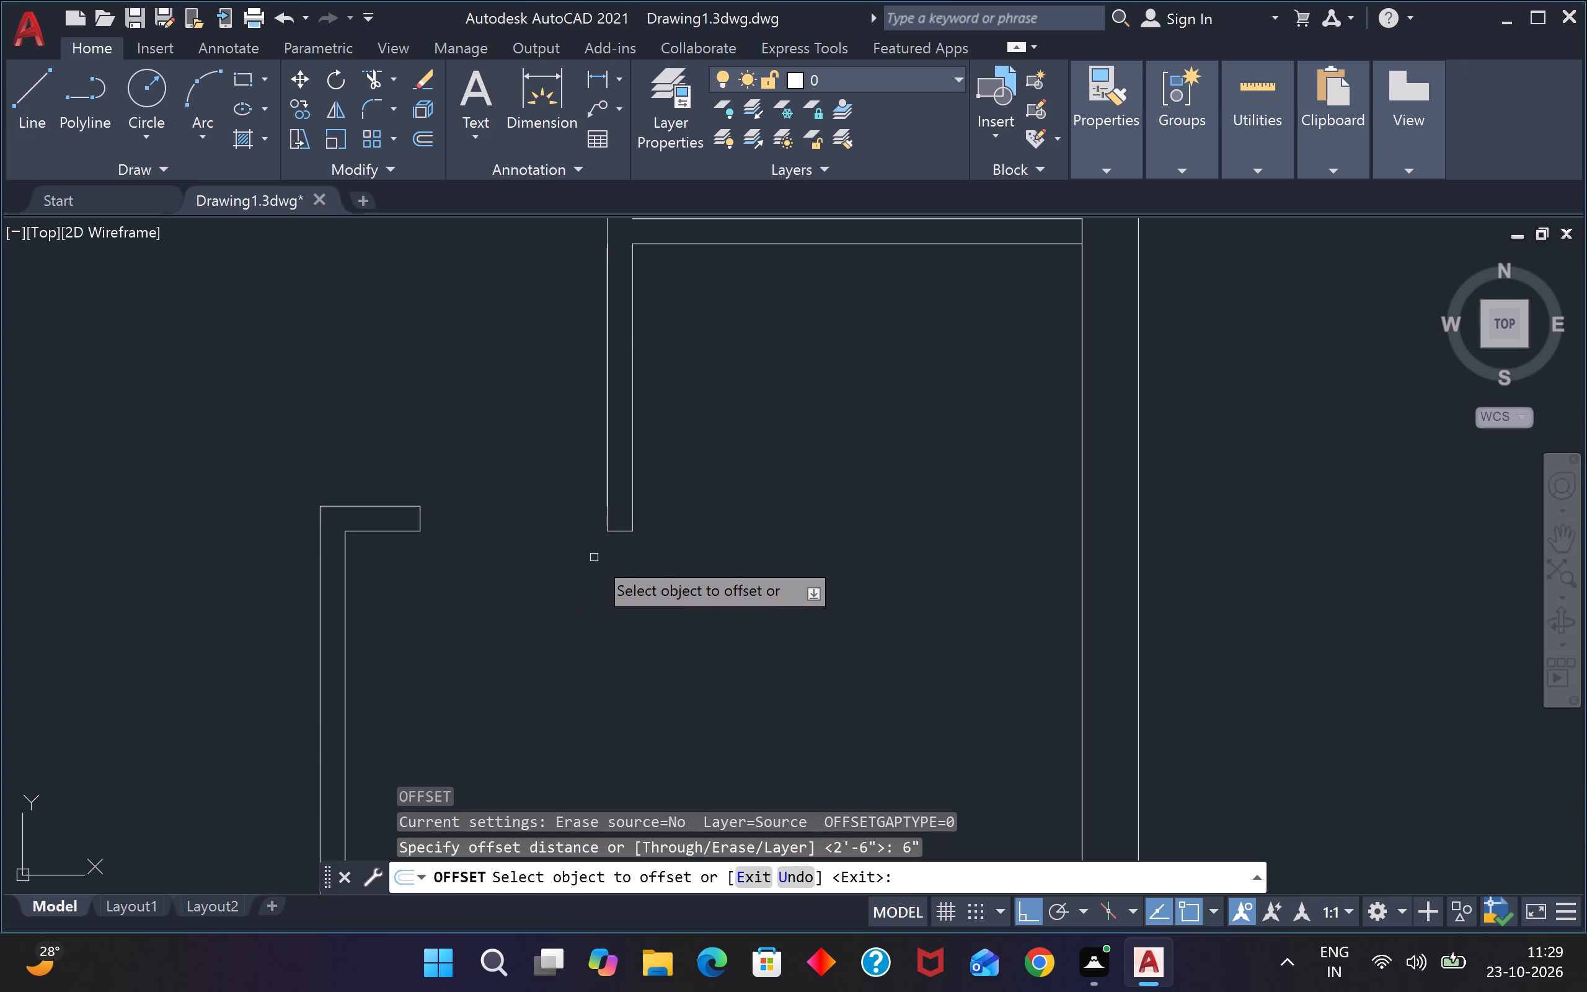
drag(609, 525, 604, 525)
click(542, 526)
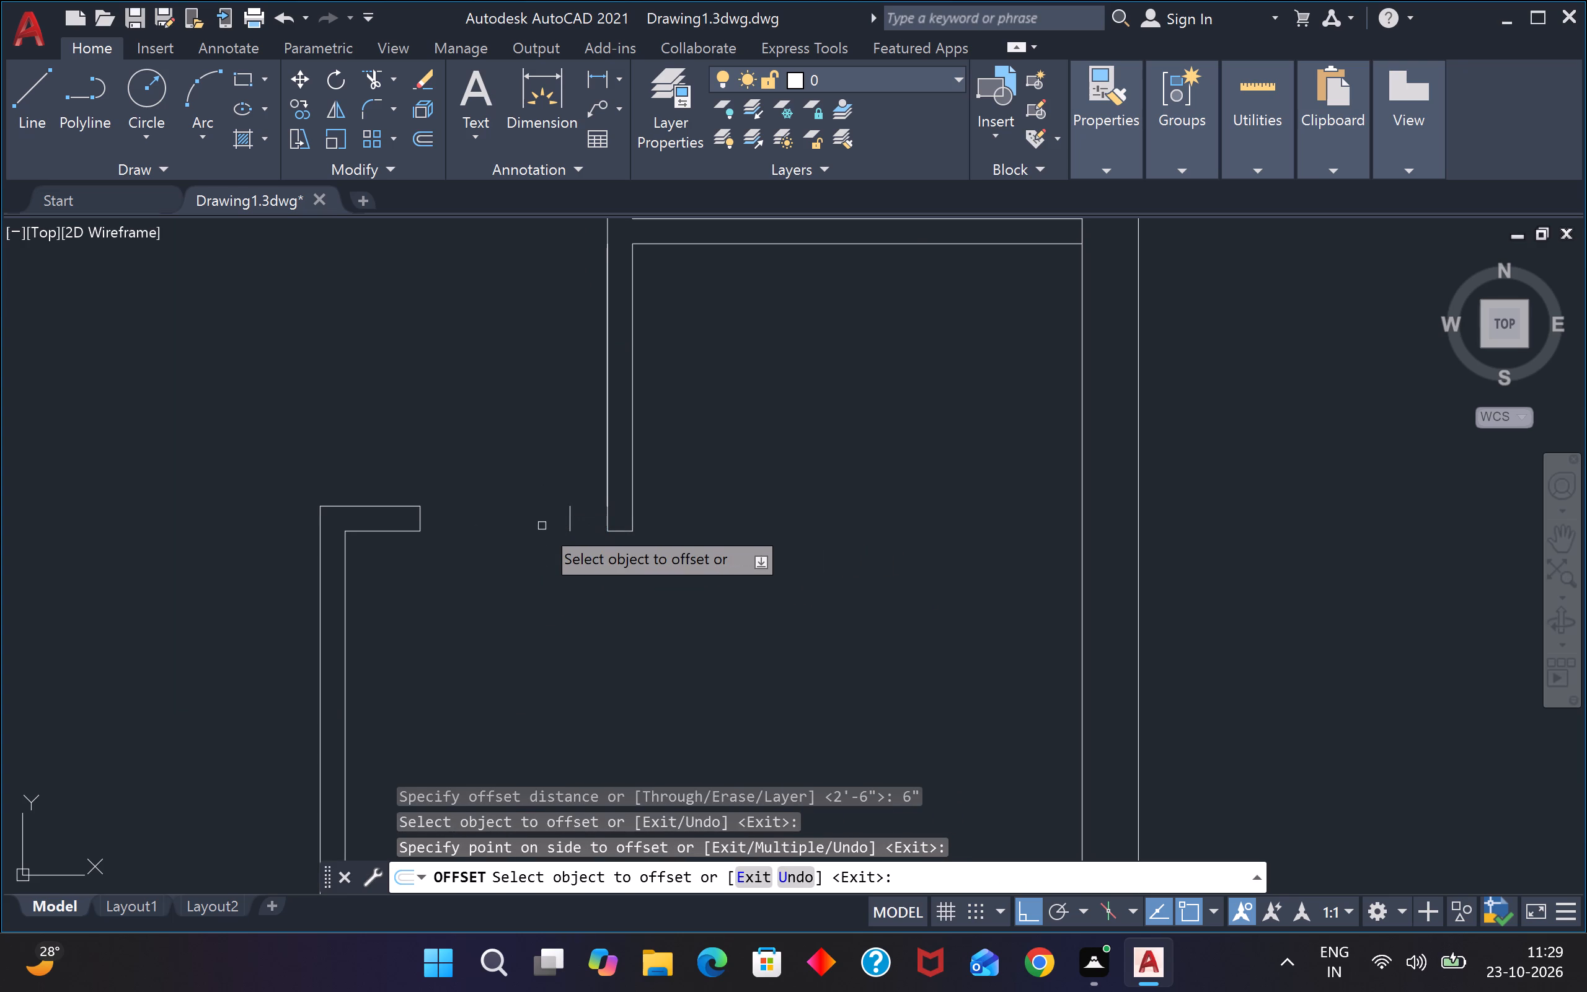
key(Escape)
key(Escape)
Draw two horizontal lines joining the ends of the 6" offset line to the vertical partition, closing the door return.
text(l)
key(space)
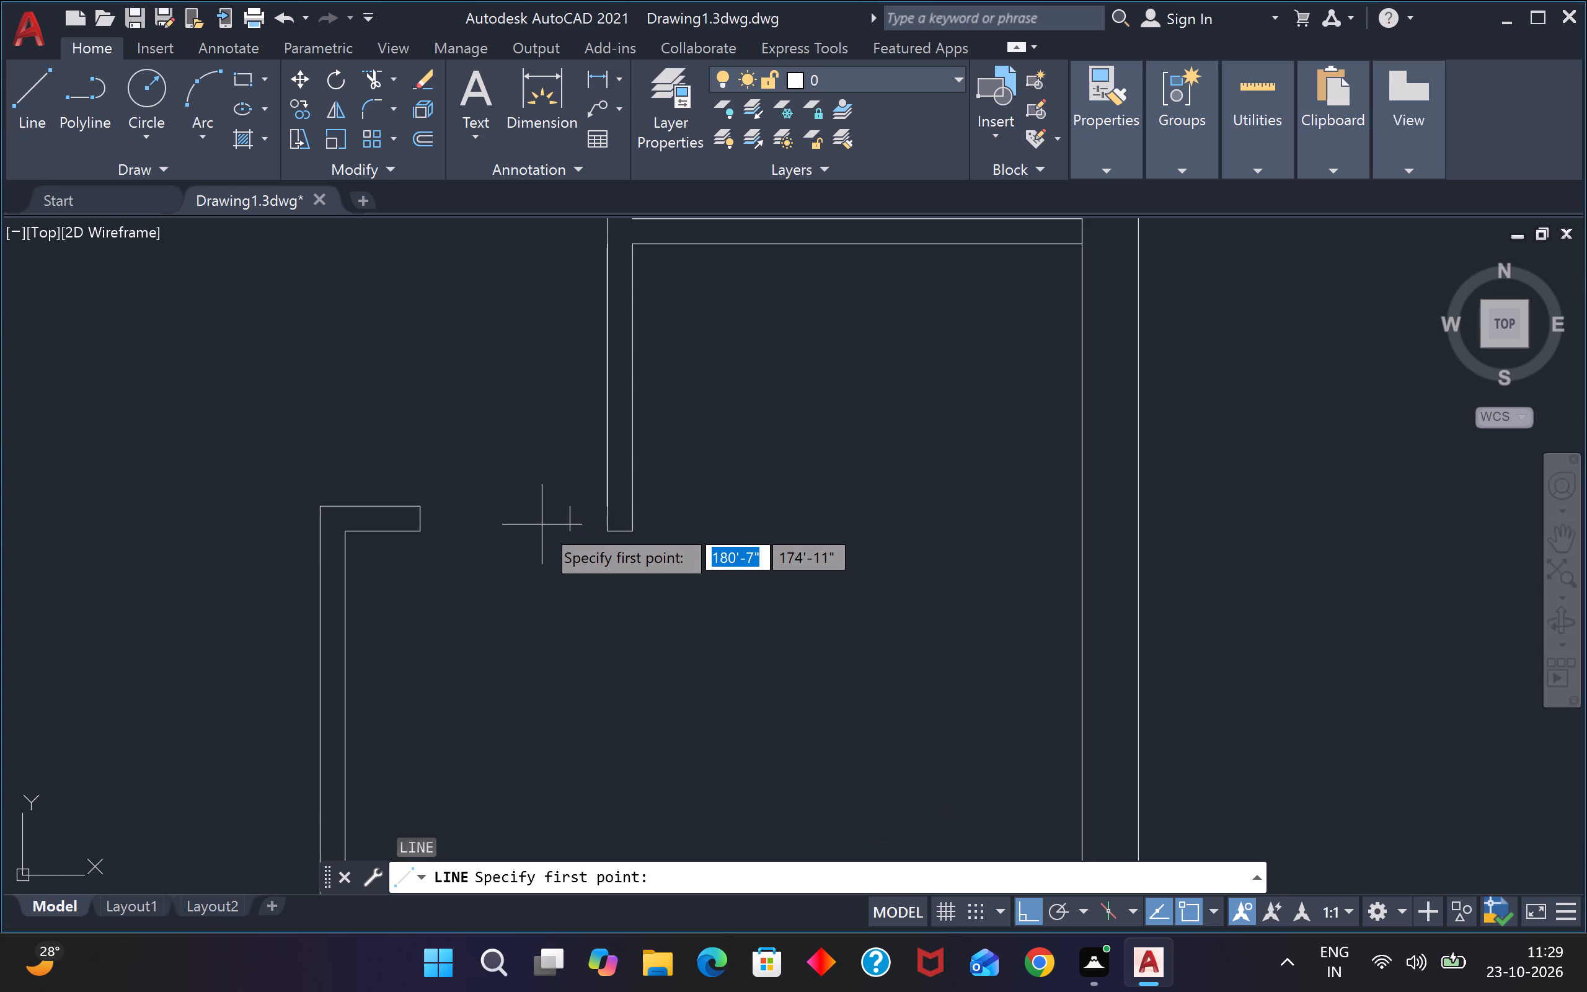
scroll(587, 498, up, 3)
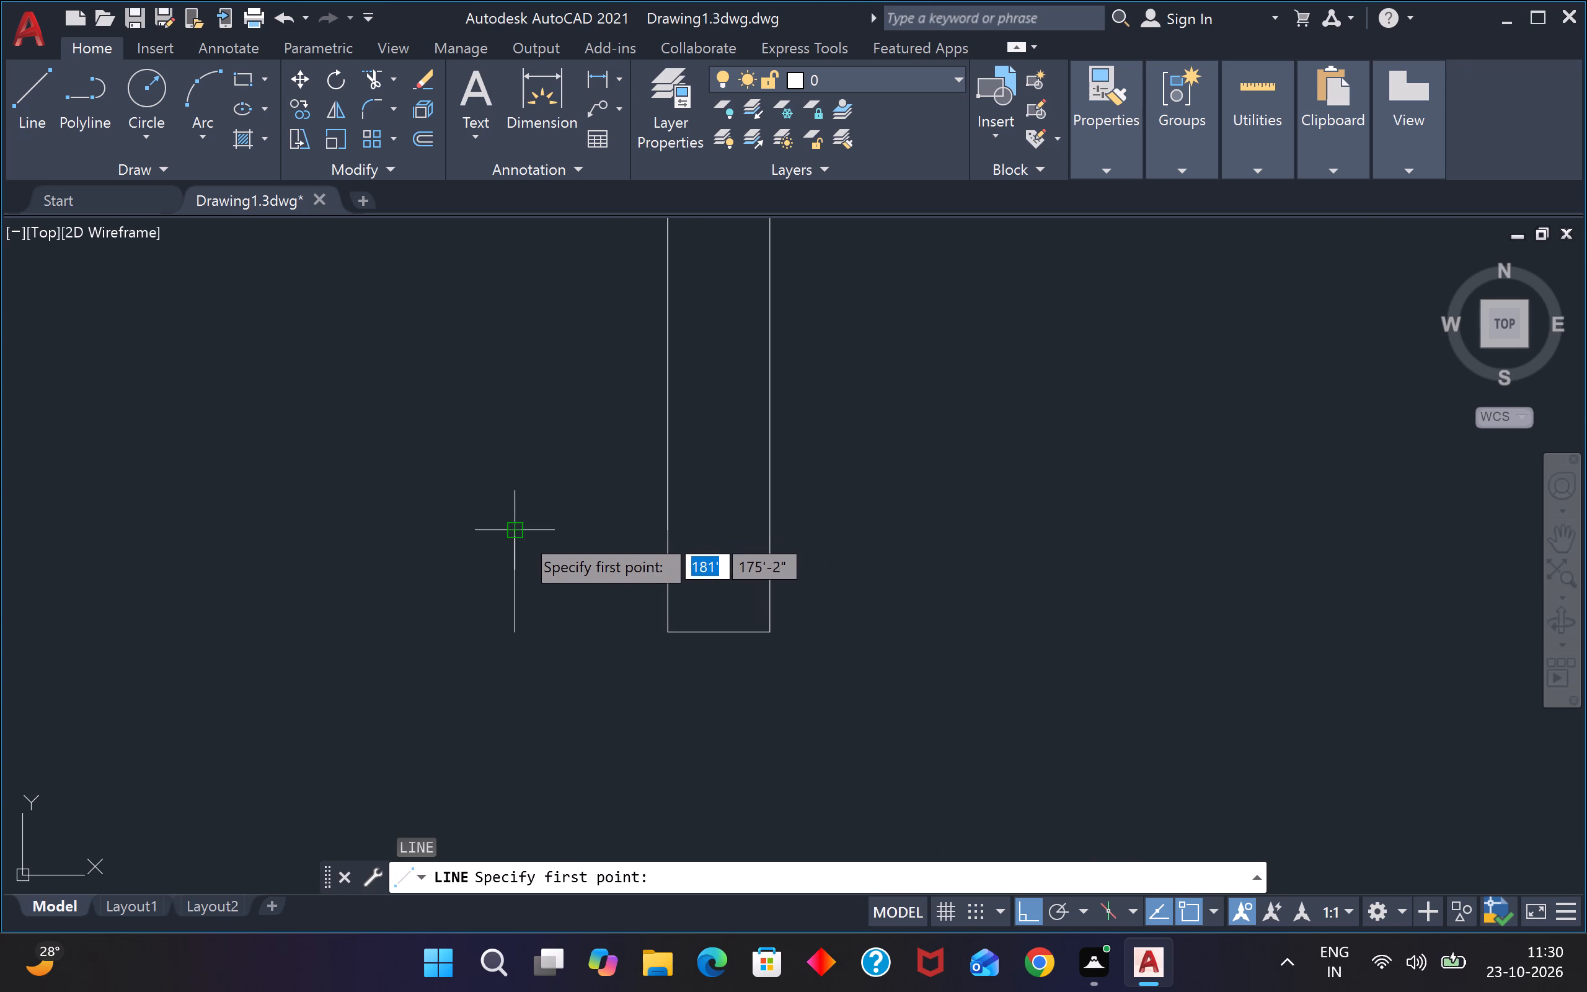
click(521, 534)
click(668, 535)
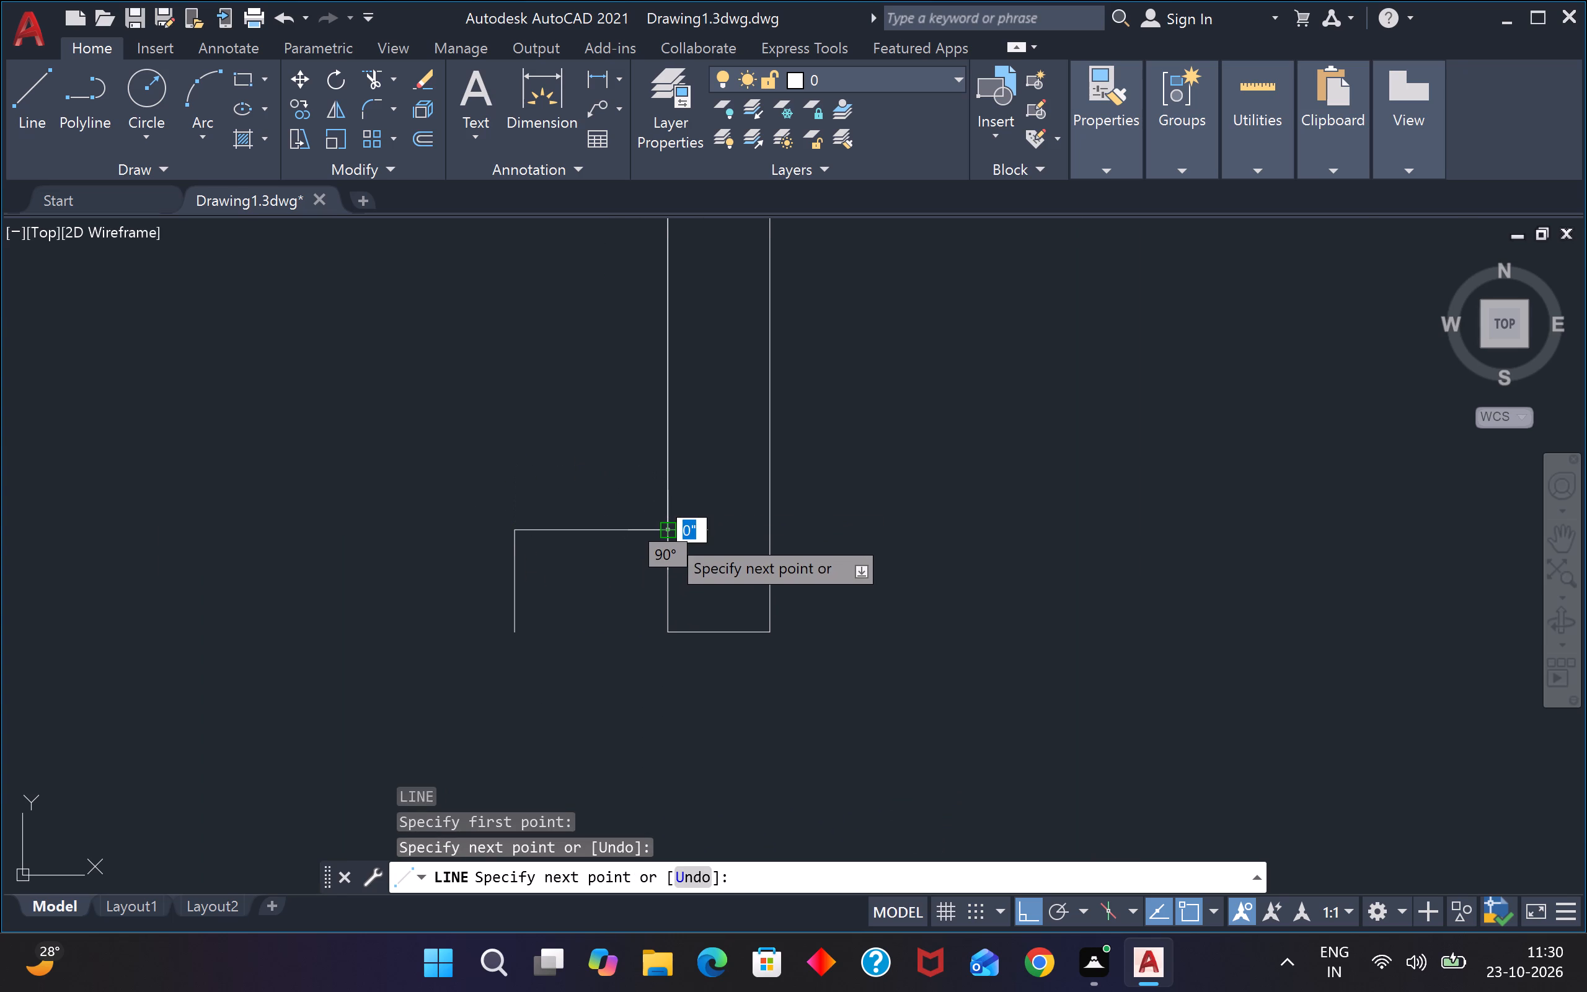
key(Escape)
key(space)
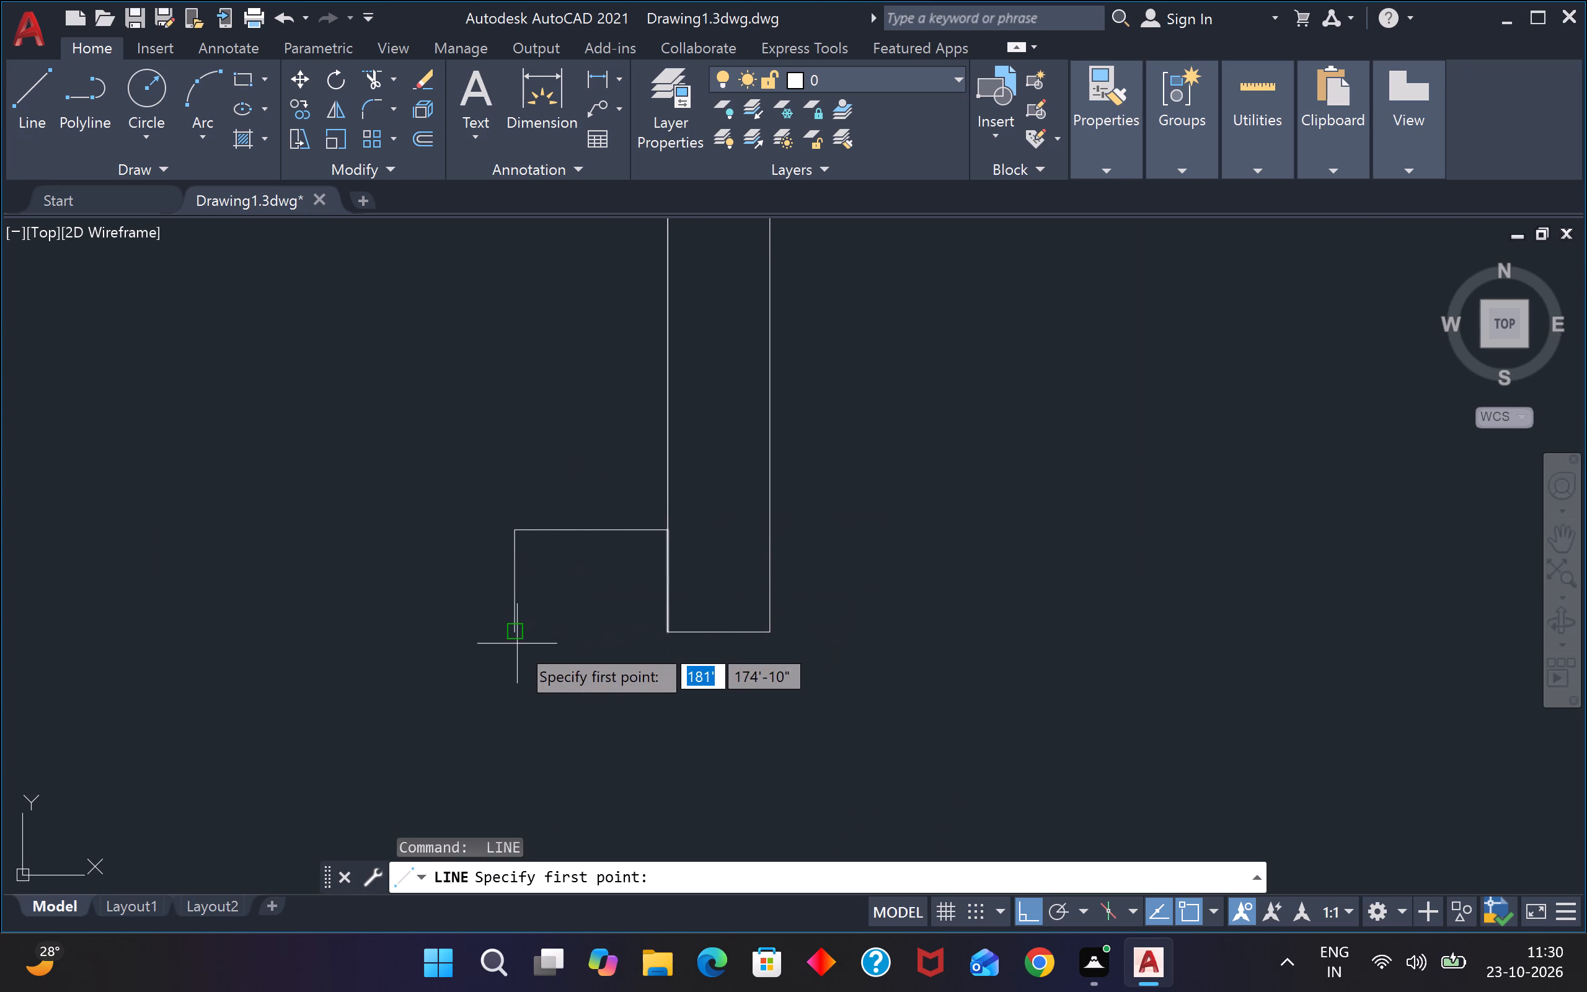
click(519, 632)
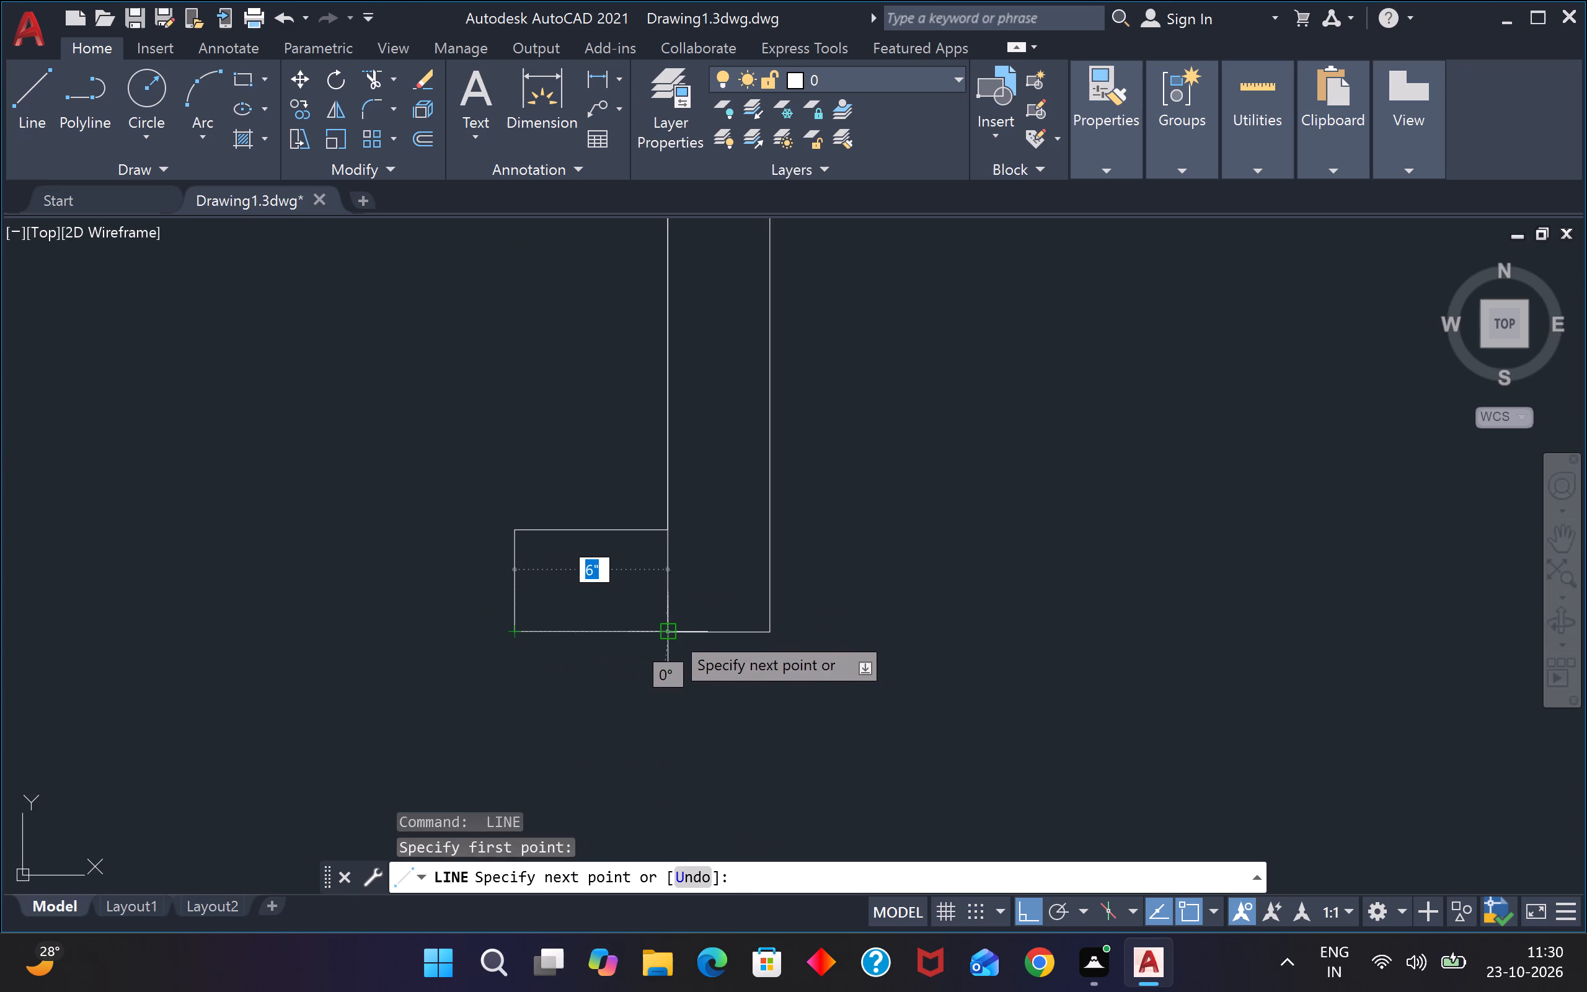
click(665, 627)
key(Escape)
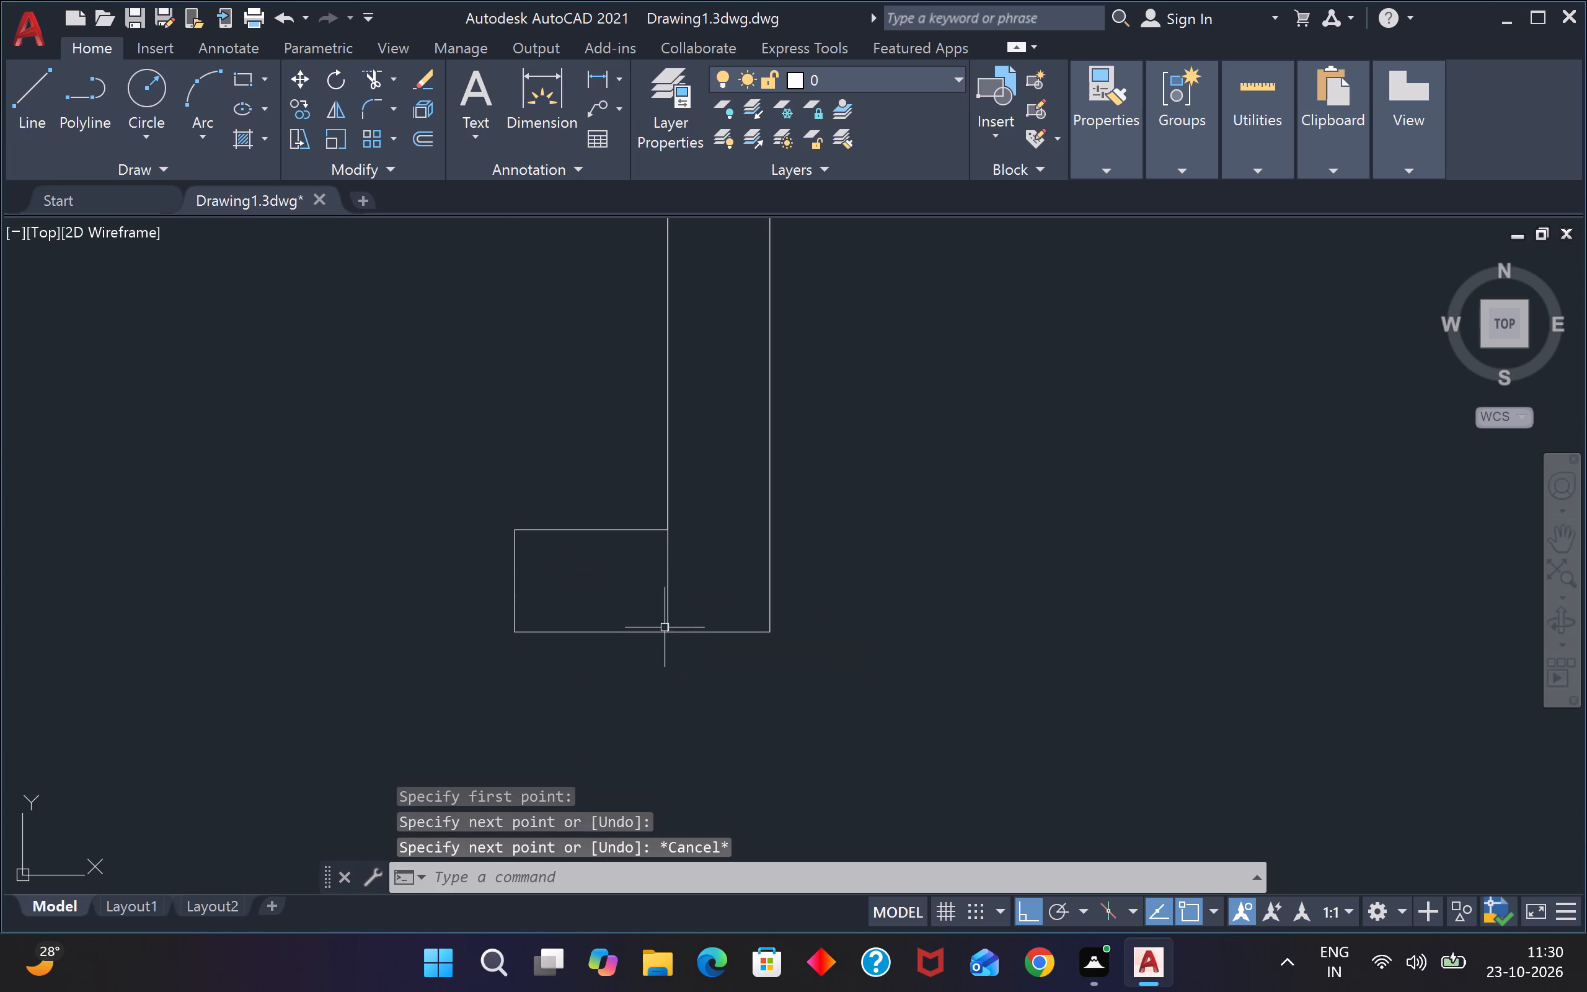
Trim the dividing line between the new door return and the vertical partition so they merge.
text(tr)
key(space)
drag(690, 562, 661, 567)
click(620, 572)
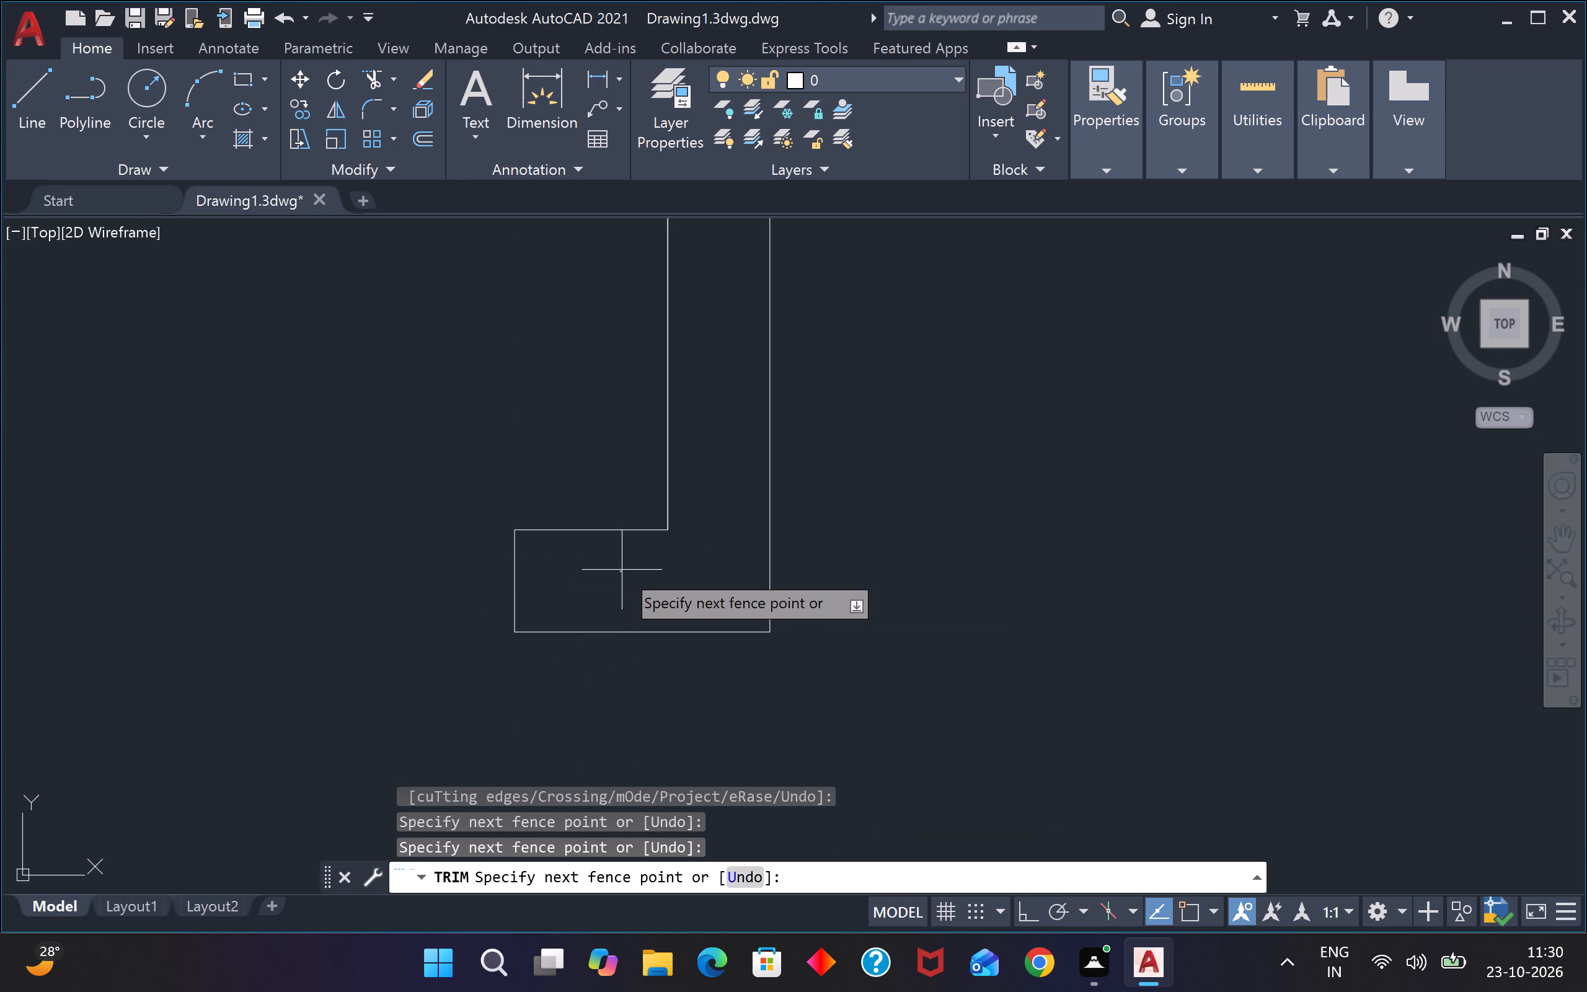
scroll(622, 570, down, 3)
key(Escape)
scroll(414, 583, up, 1)
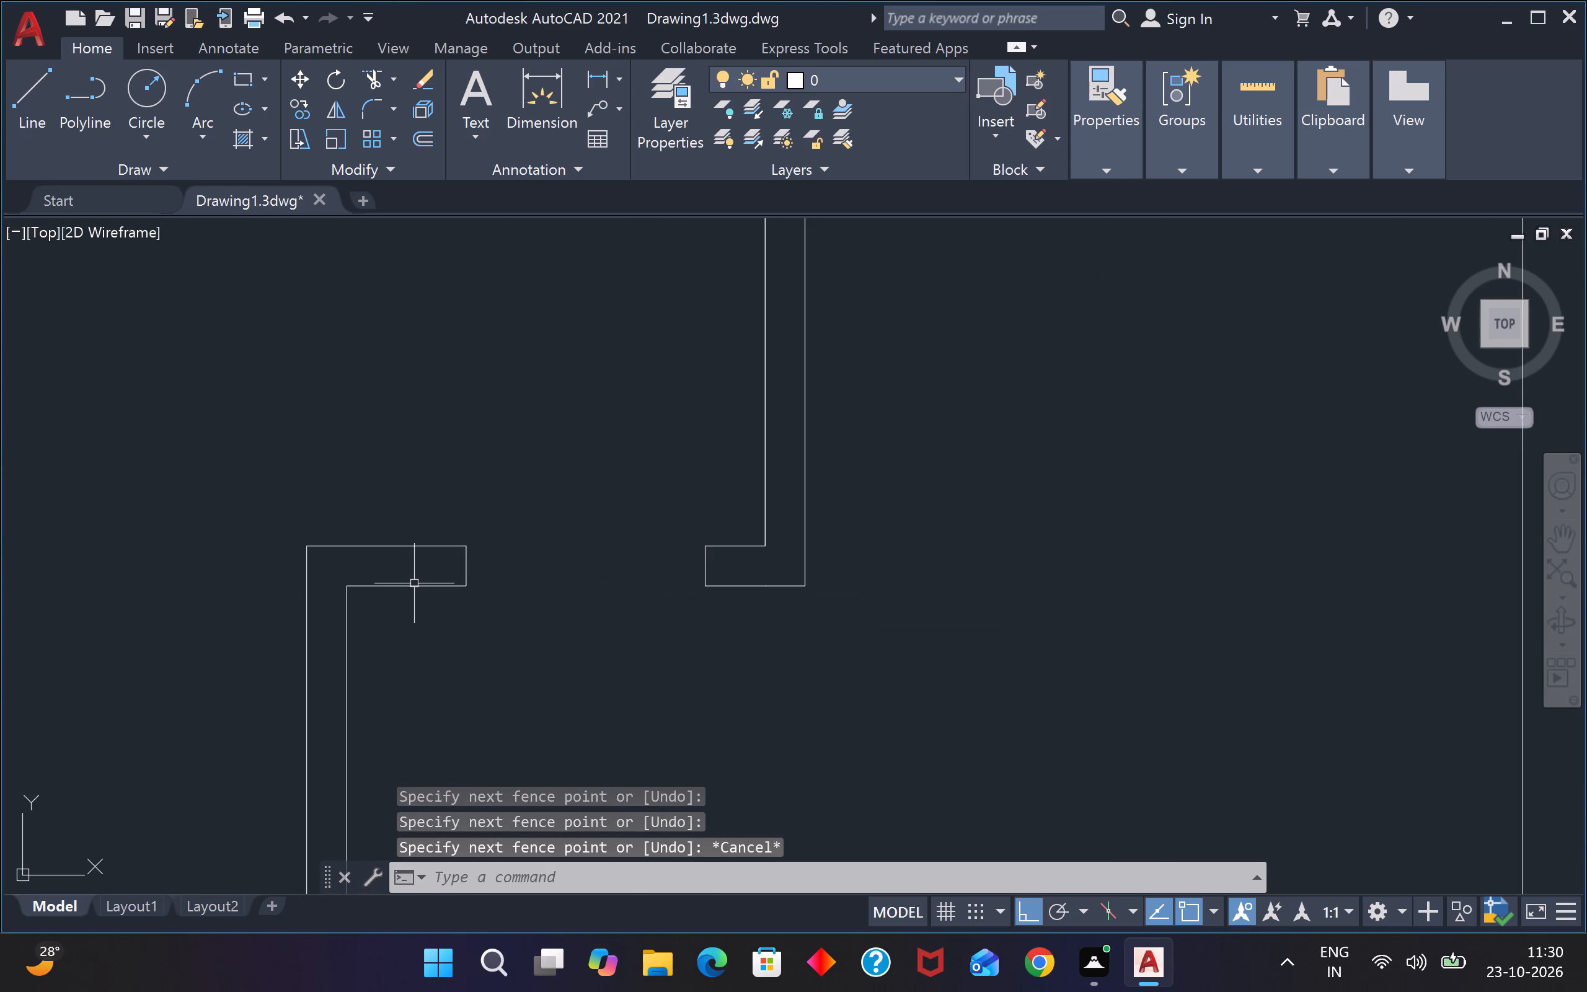
Offset the doorway's west jamb line 6" to the west, into the wall.
text(o)
key(space)
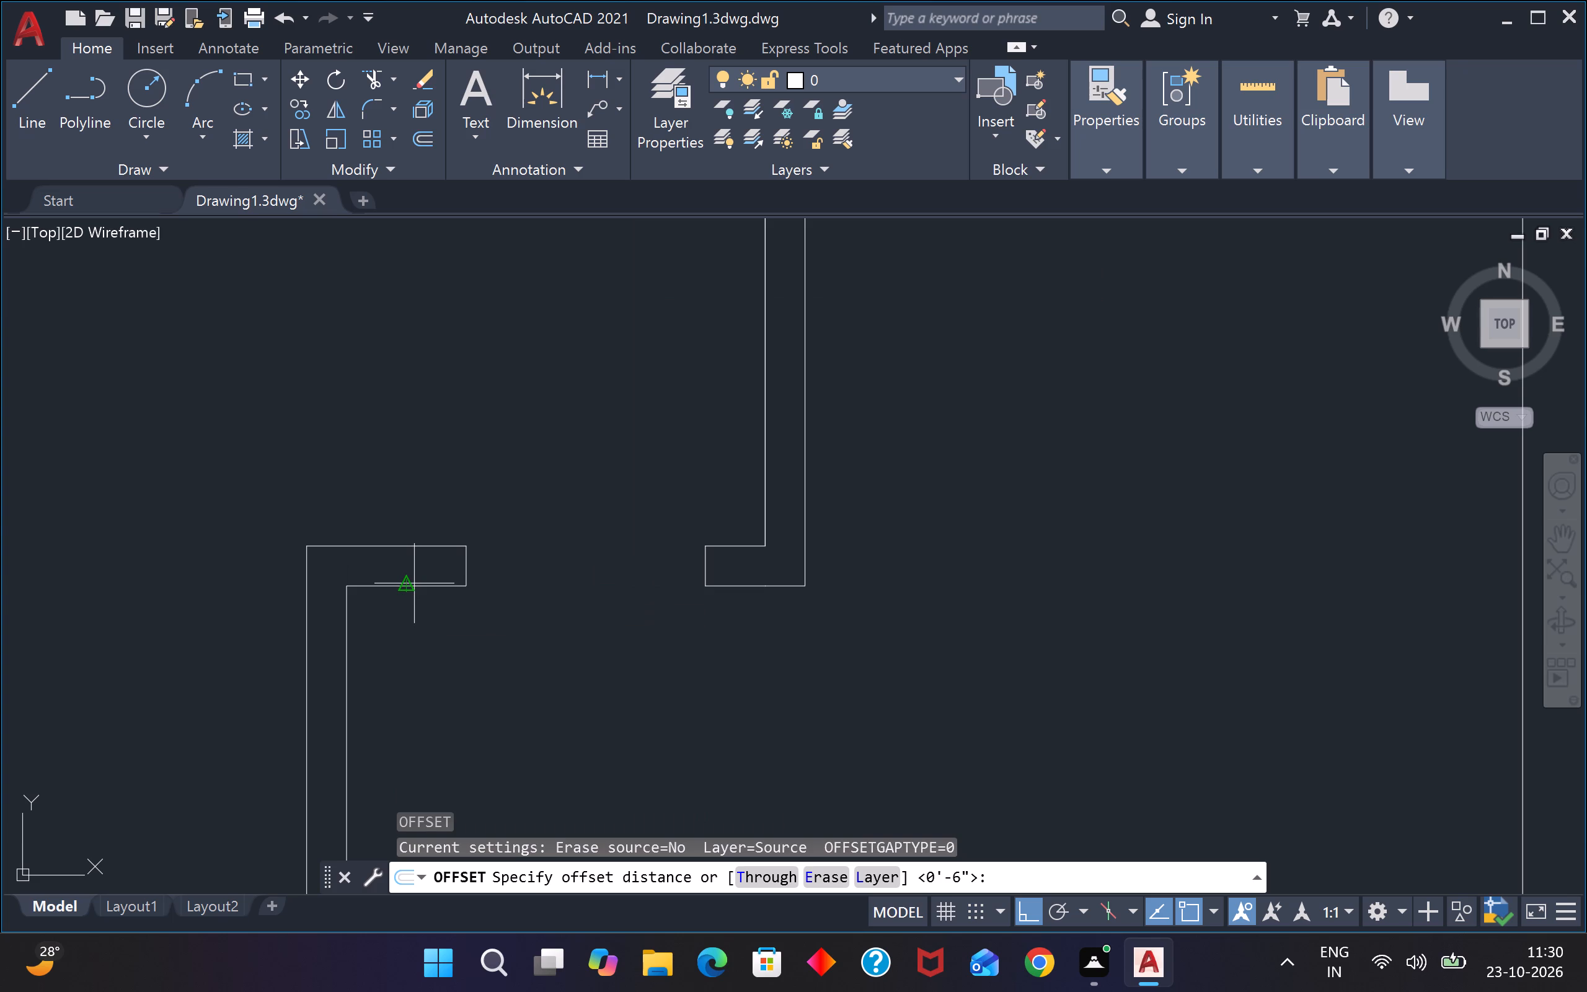
key(Return)
scroll(474, 569, up, 2)
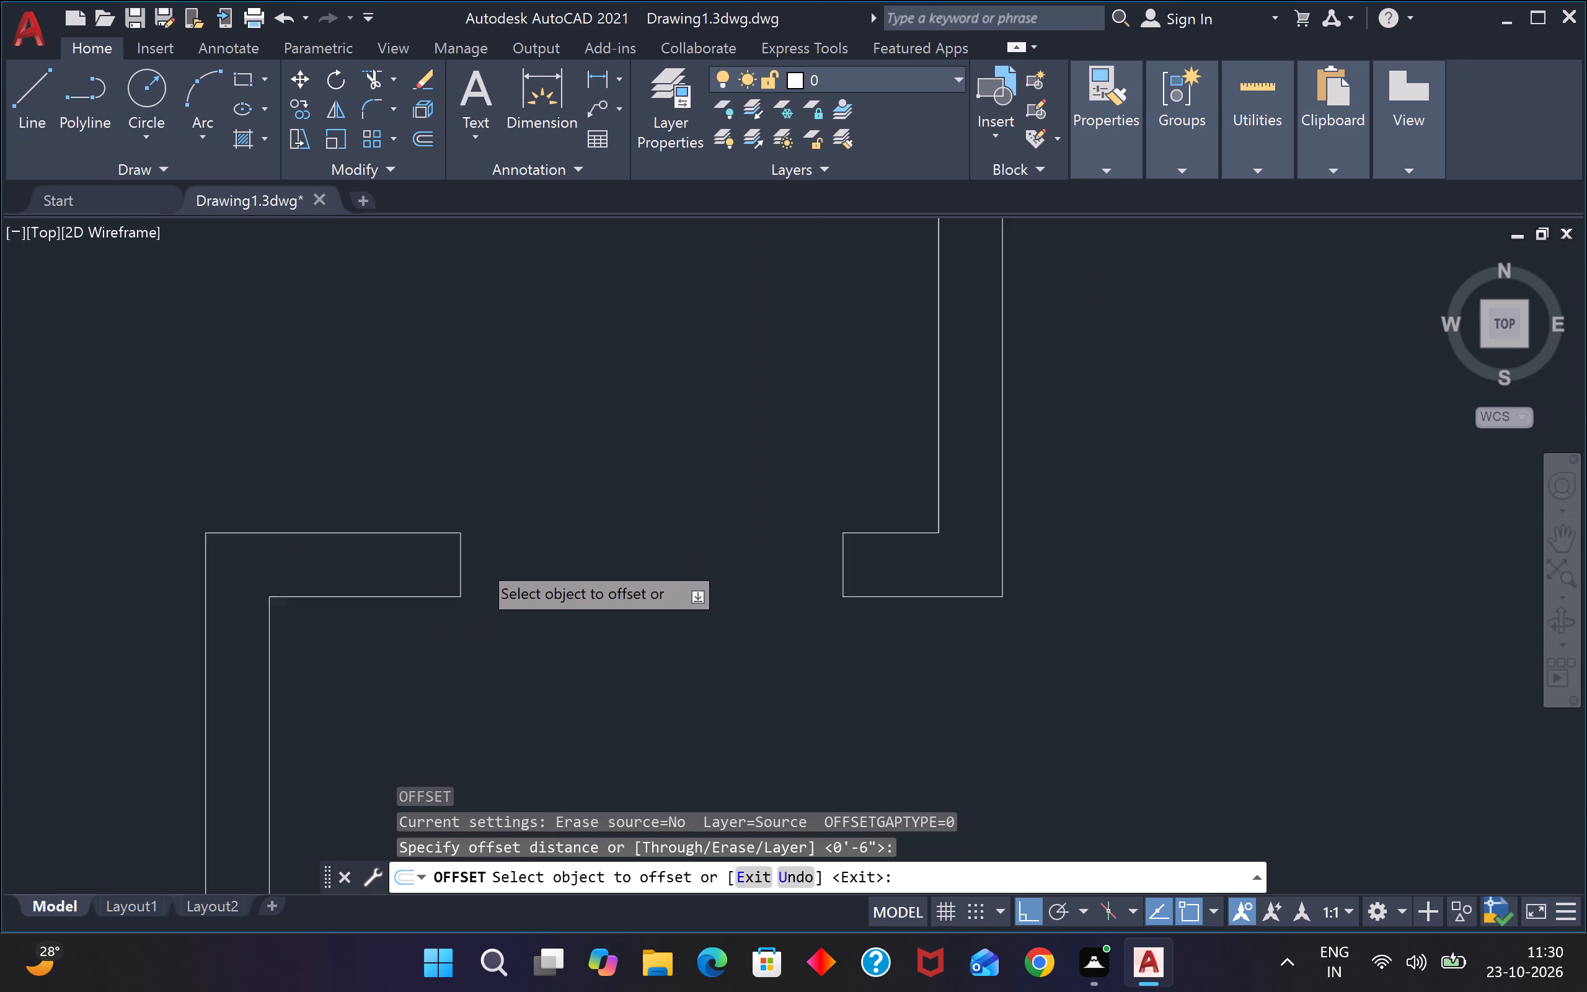
click(446, 568)
click(324, 565)
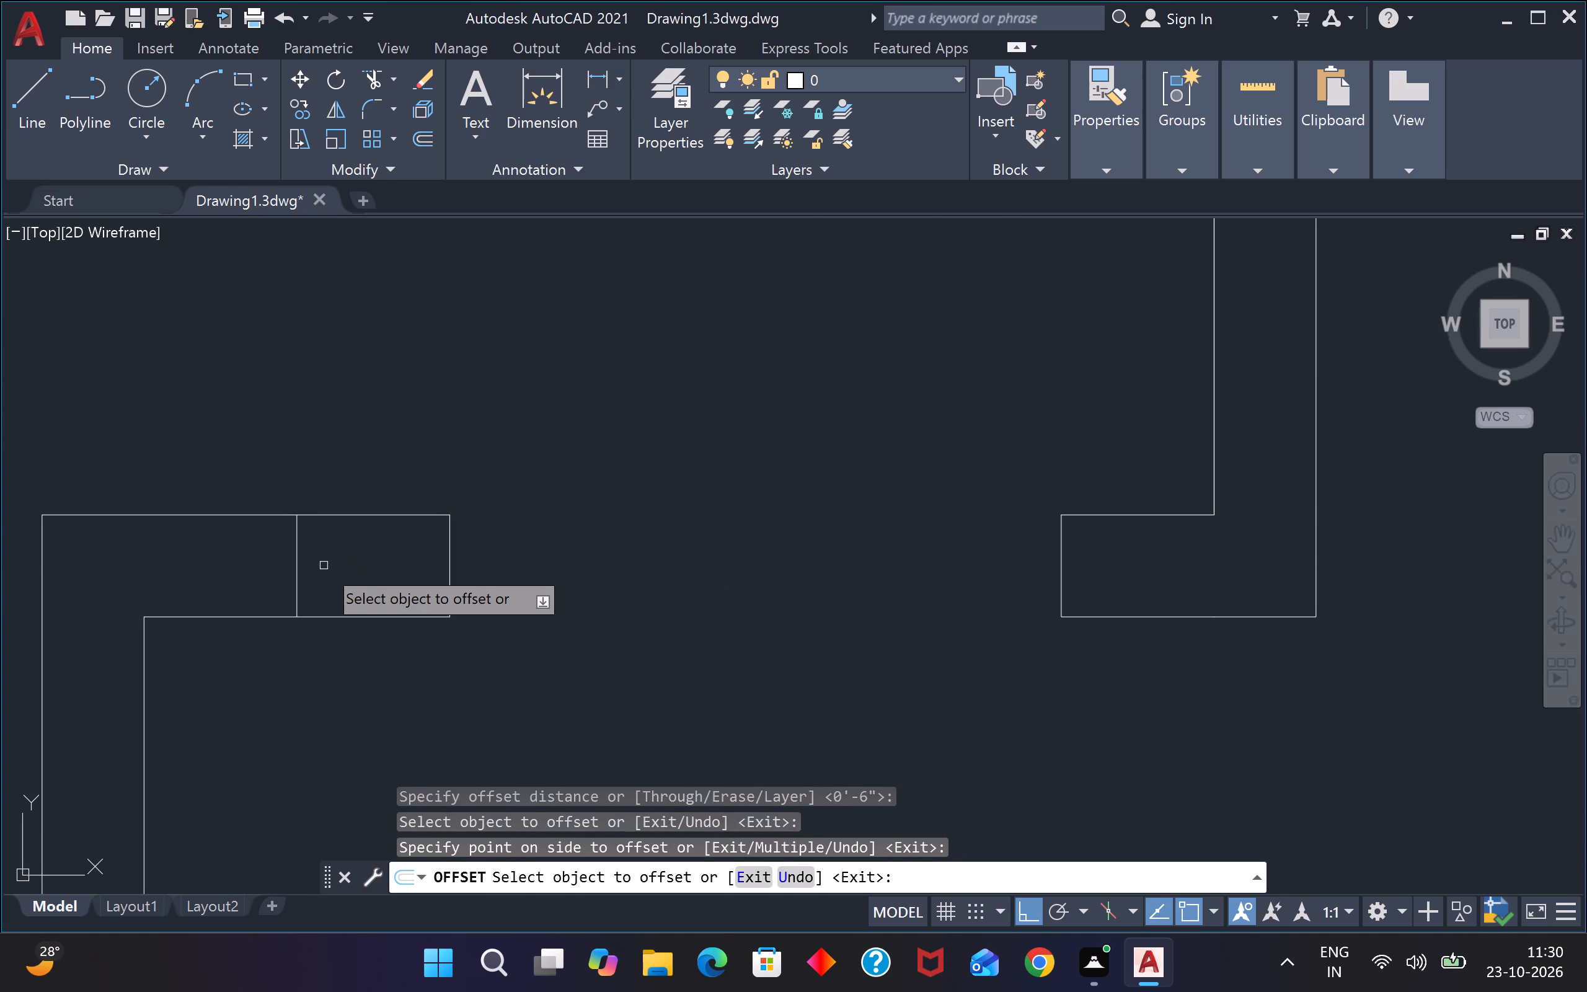
key(Escape)
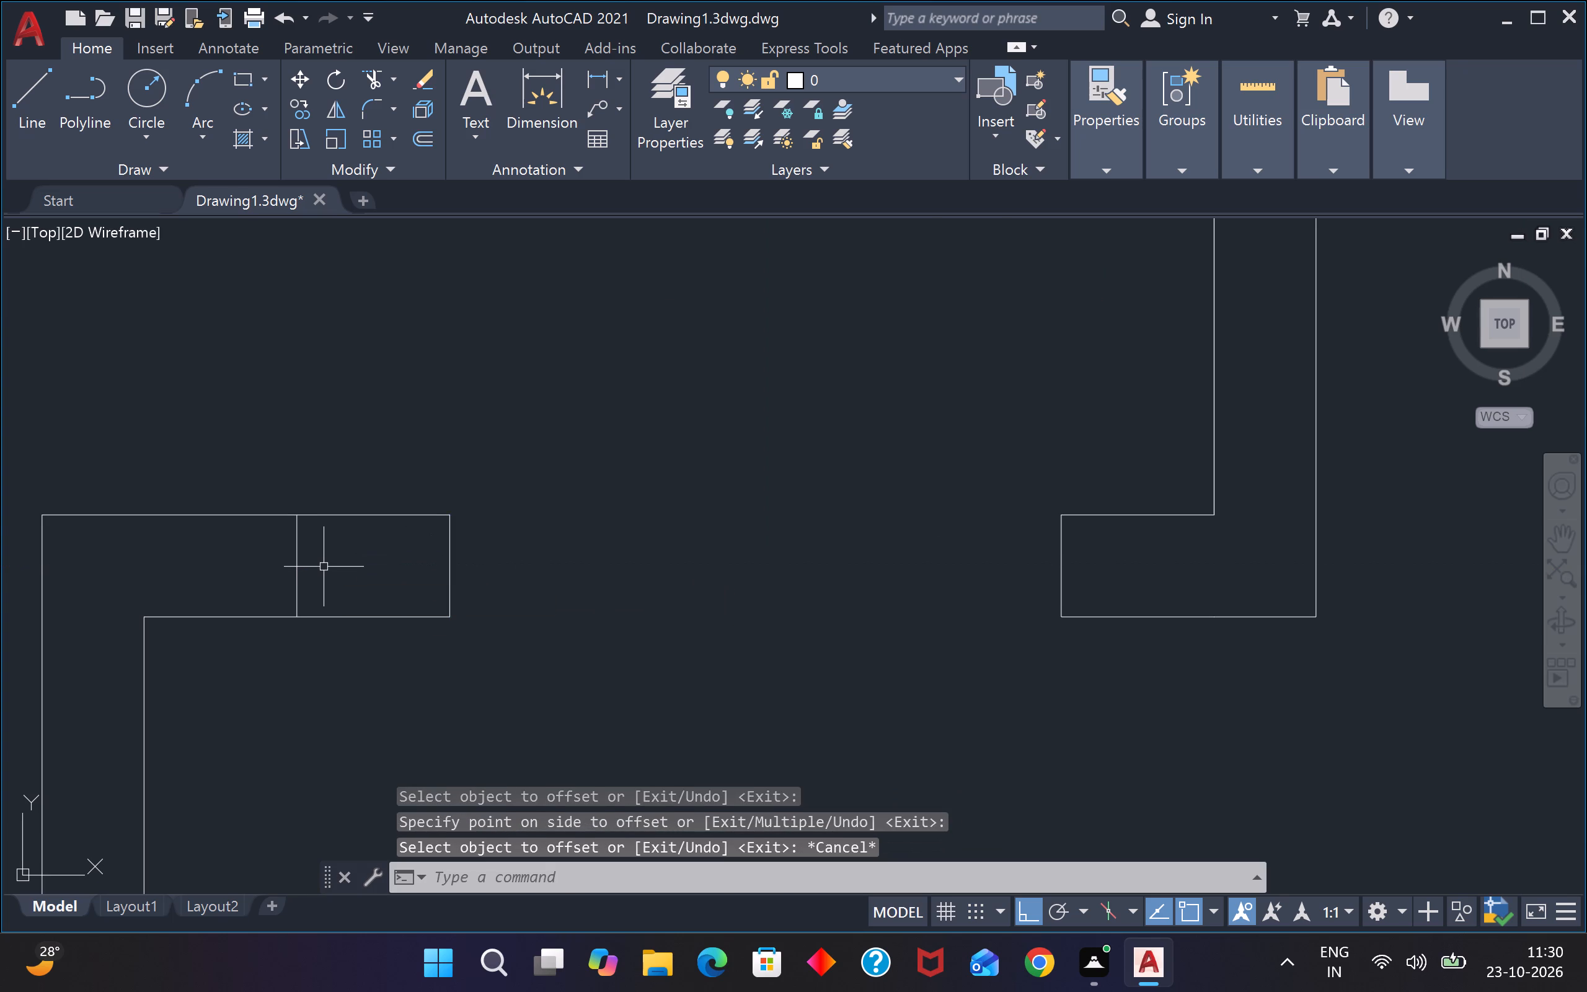
Trim the 6" wall end beyond the new west jamb, including the old jamb line, to widen the doorway.
text(tr)
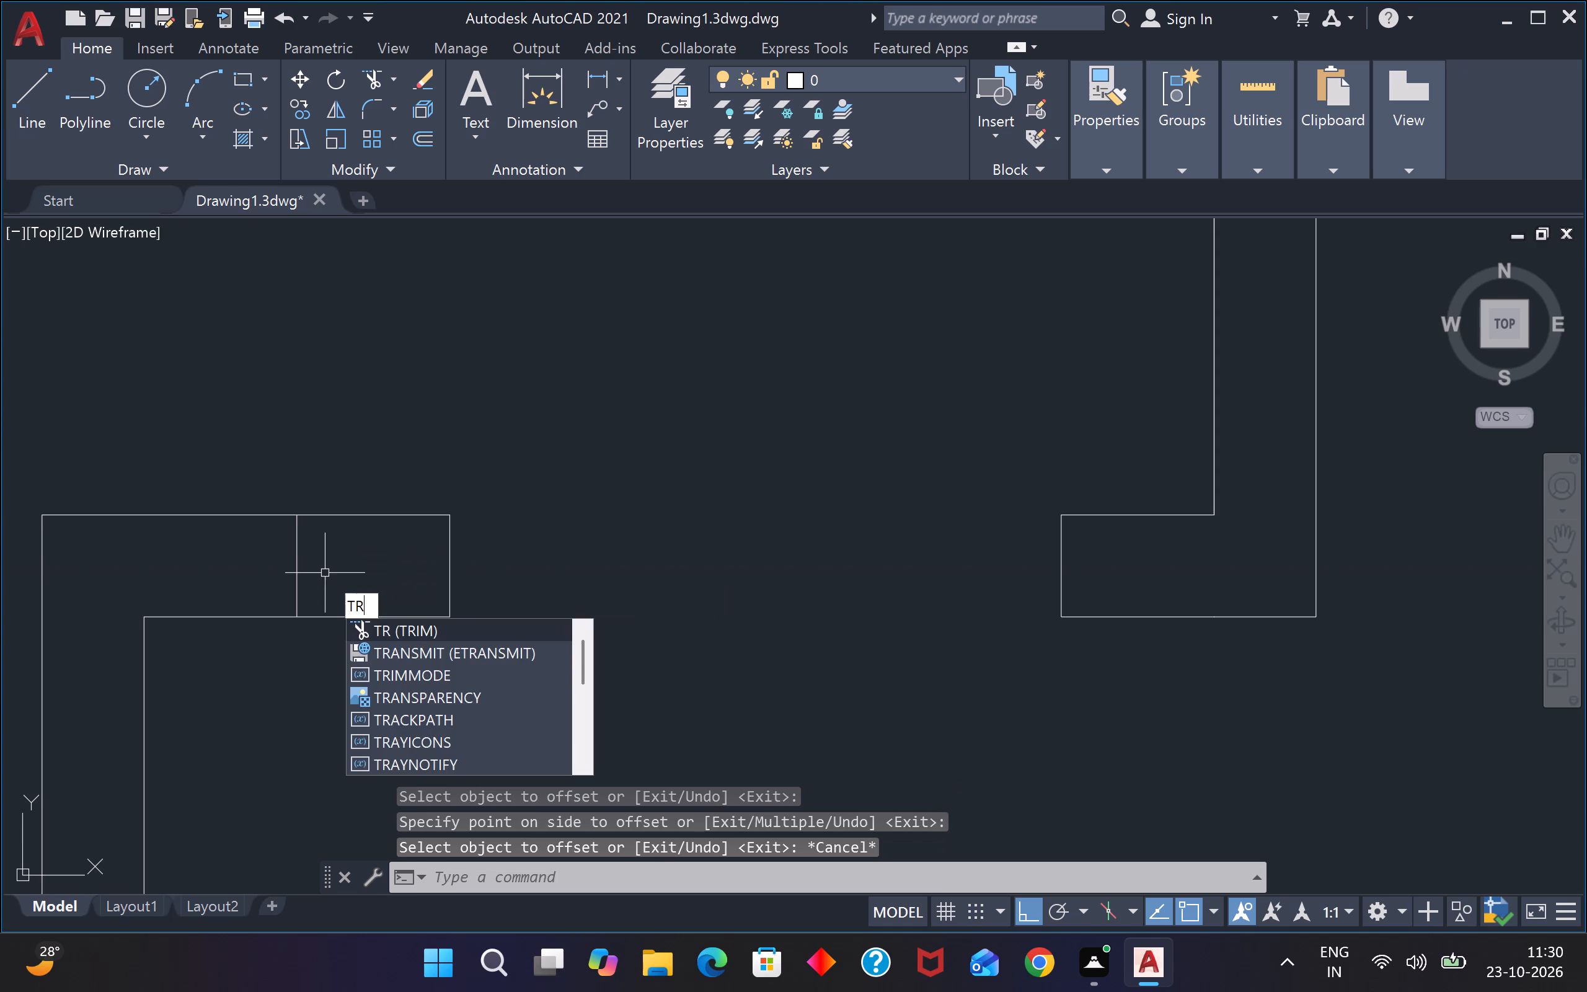
key(space)
click(384, 652)
click(378, 455)
click(391, 543)
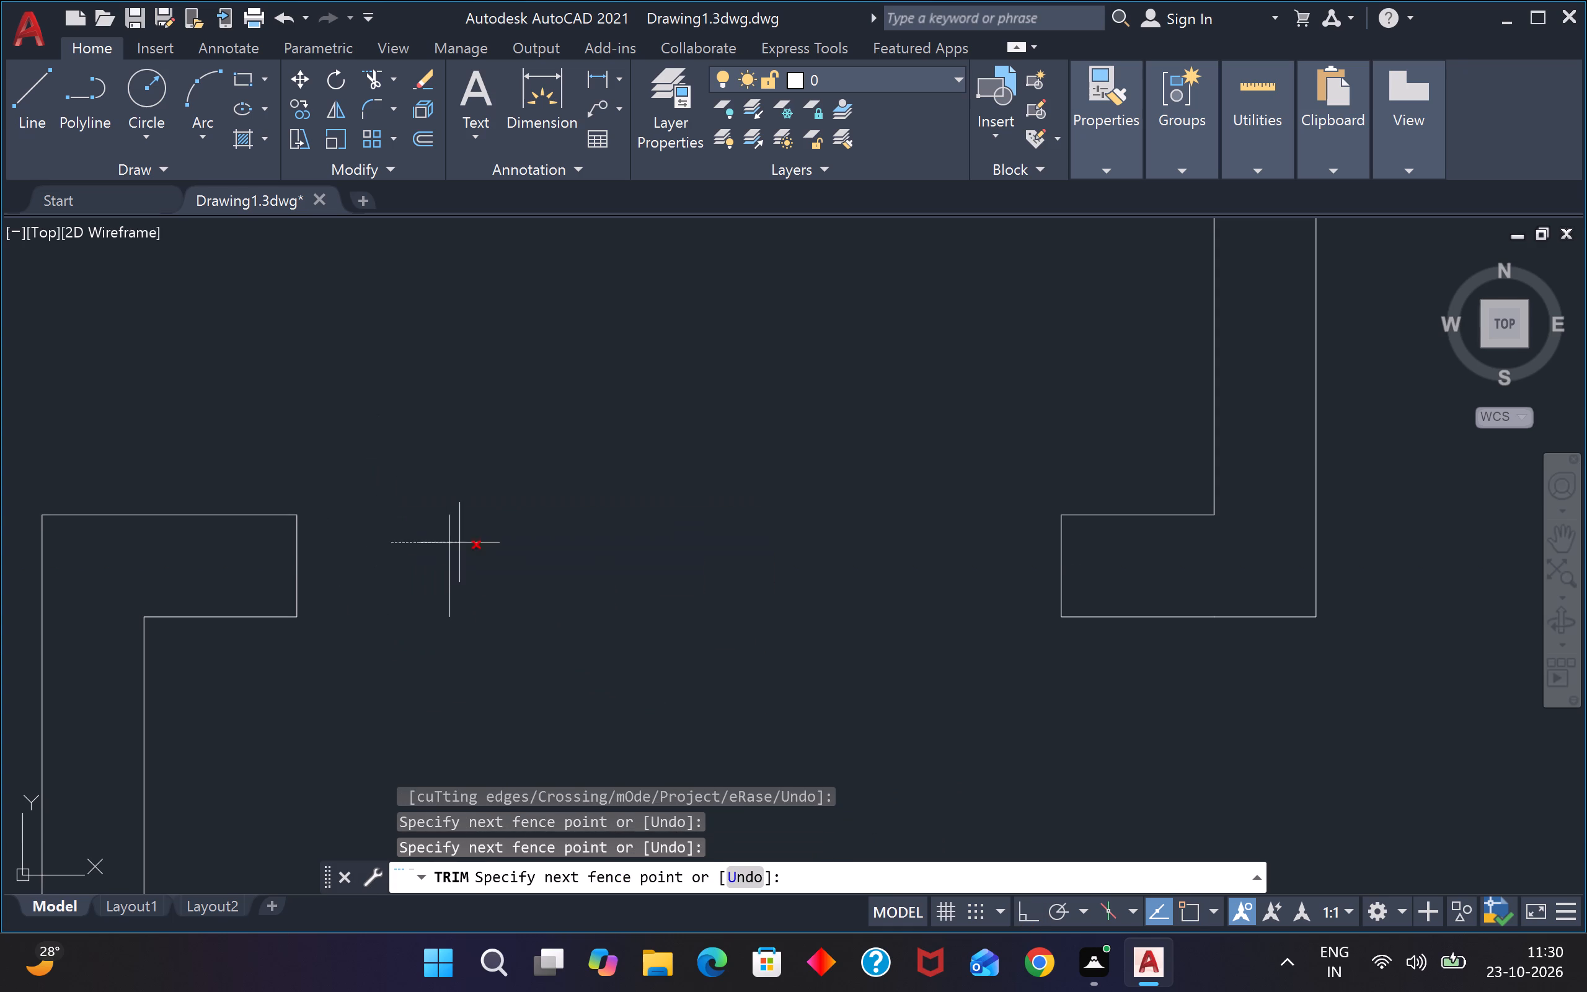
click(544, 625)
Trim the line across the T-junction where the short vertical stub meets the northeast room's lower wall.
scroll(540, 607, down, 7)
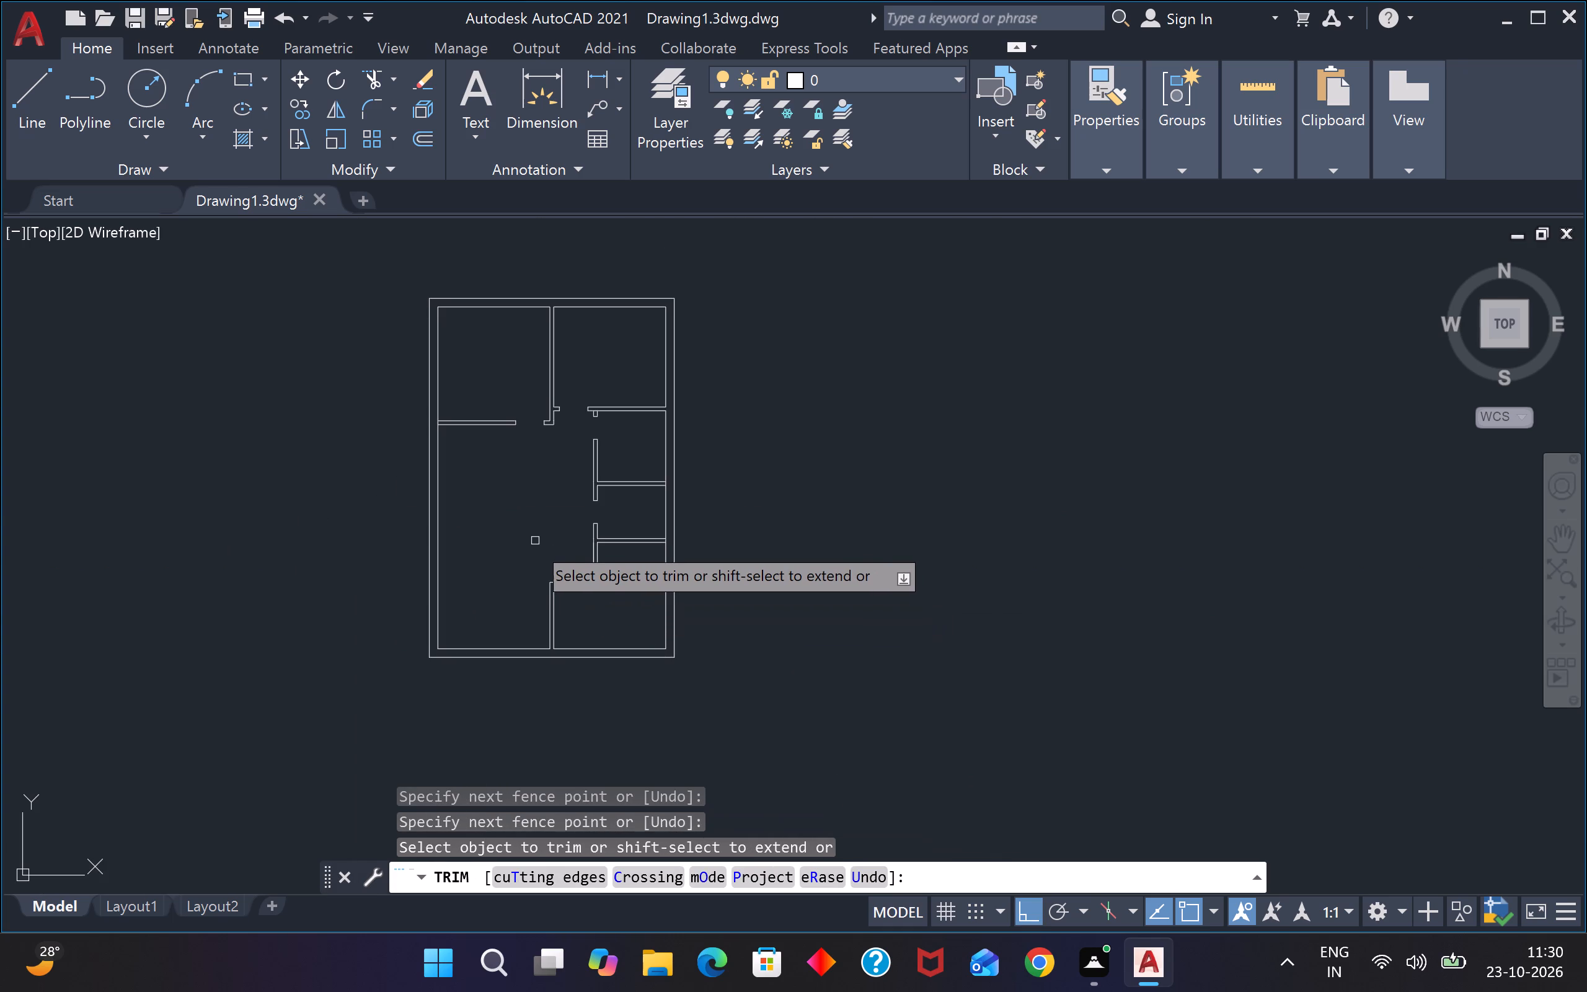
scroll(591, 382, up, 2)
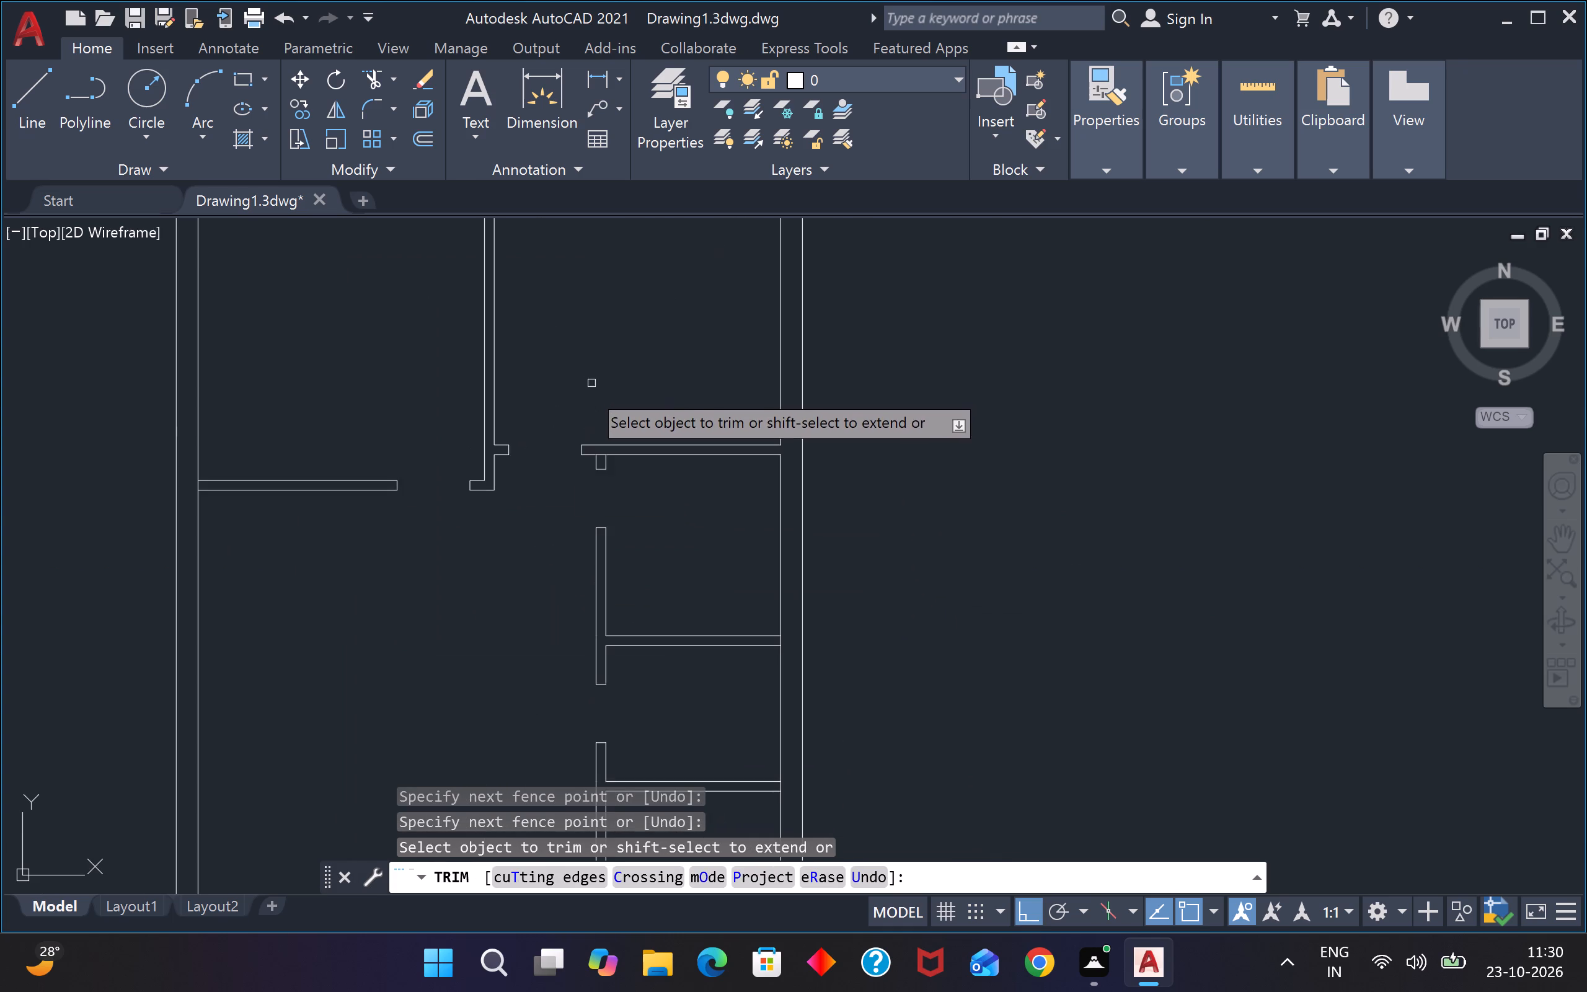
scroll(583, 405, up, 2)
scroll(604, 563, up, 3)
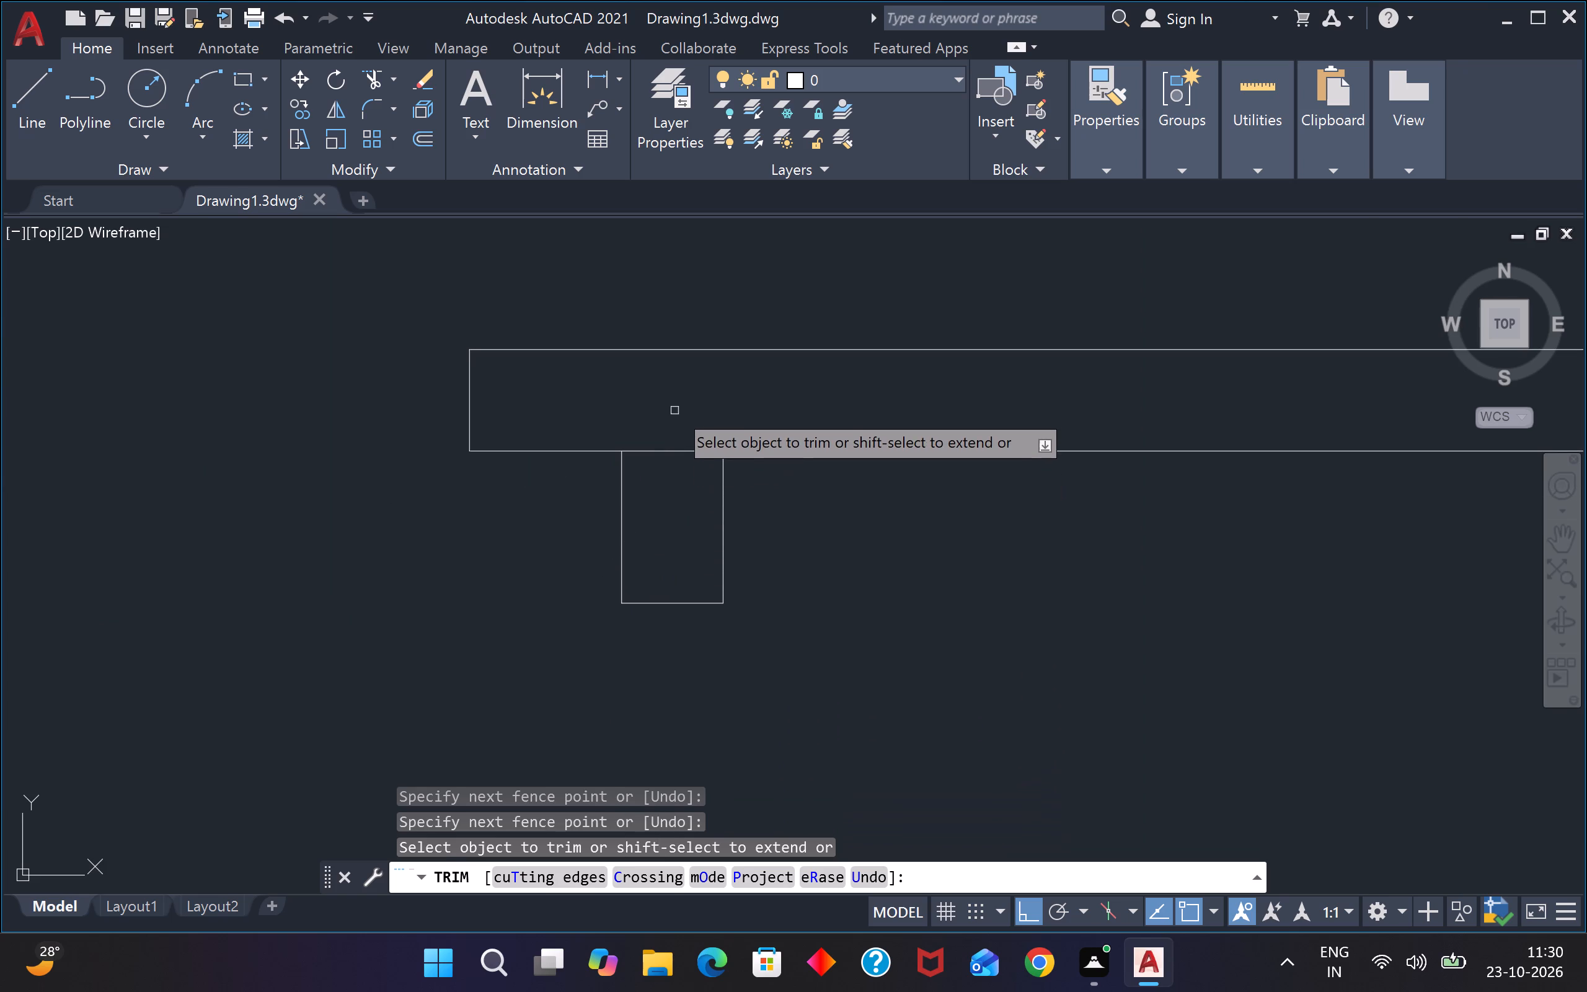
click(675, 409)
click(642, 533)
Inspect the wall junctions along the plan's east side for any remaining lines to trim.
scroll(657, 502, down, 7)
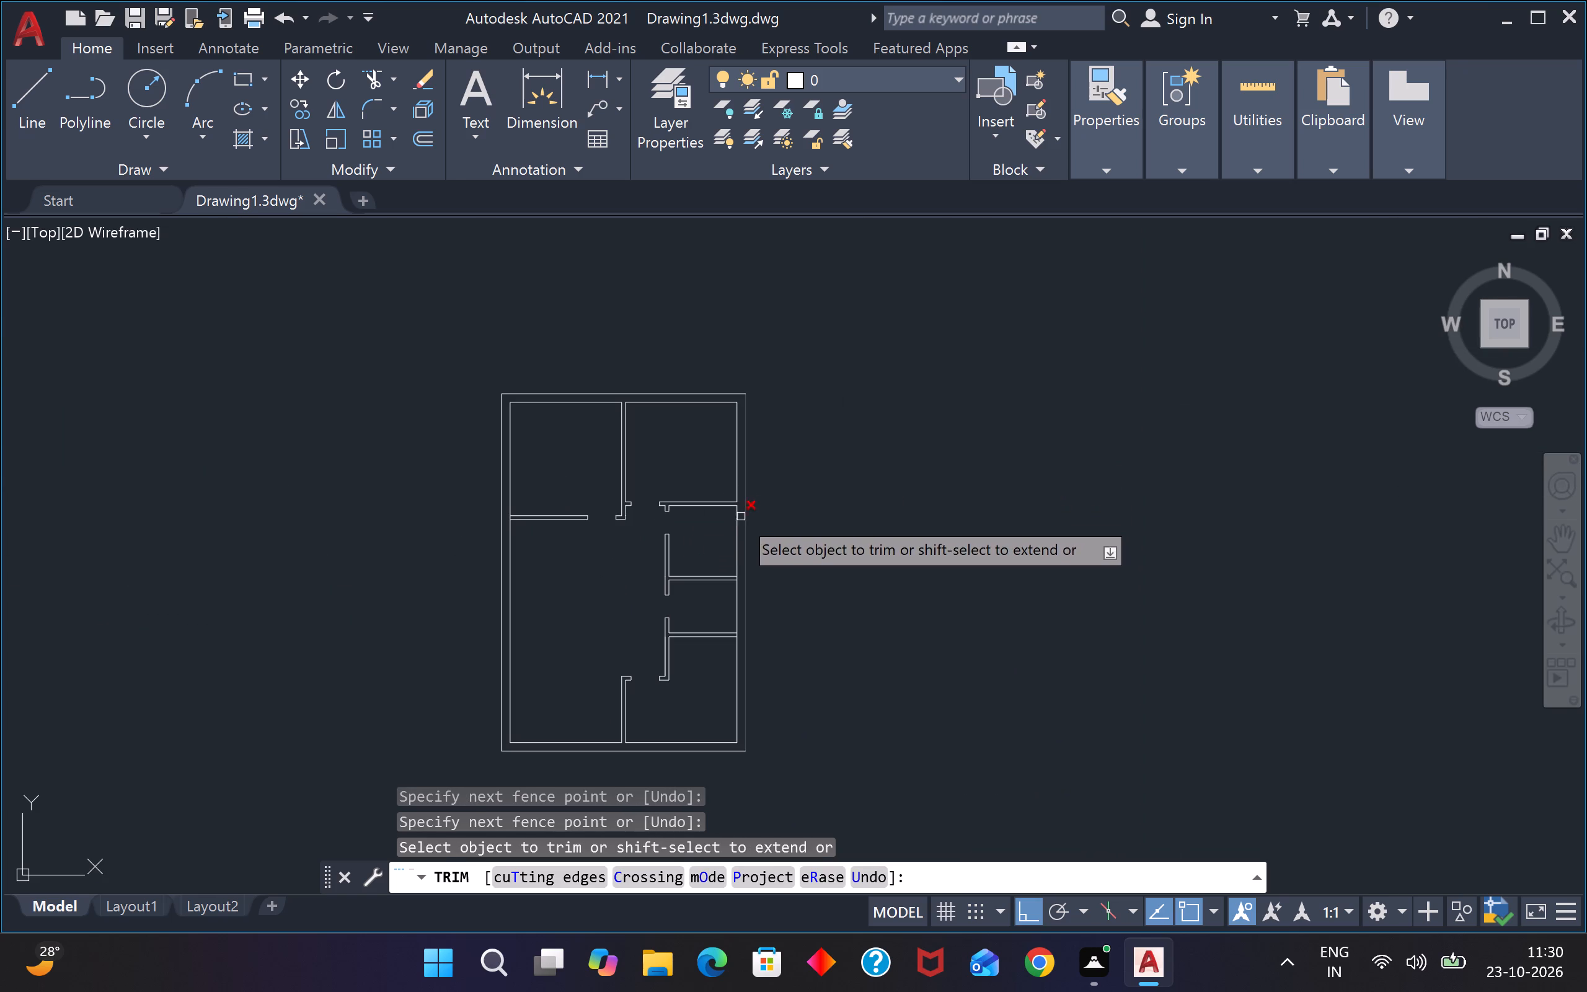
scroll(737, 635, up, 3)
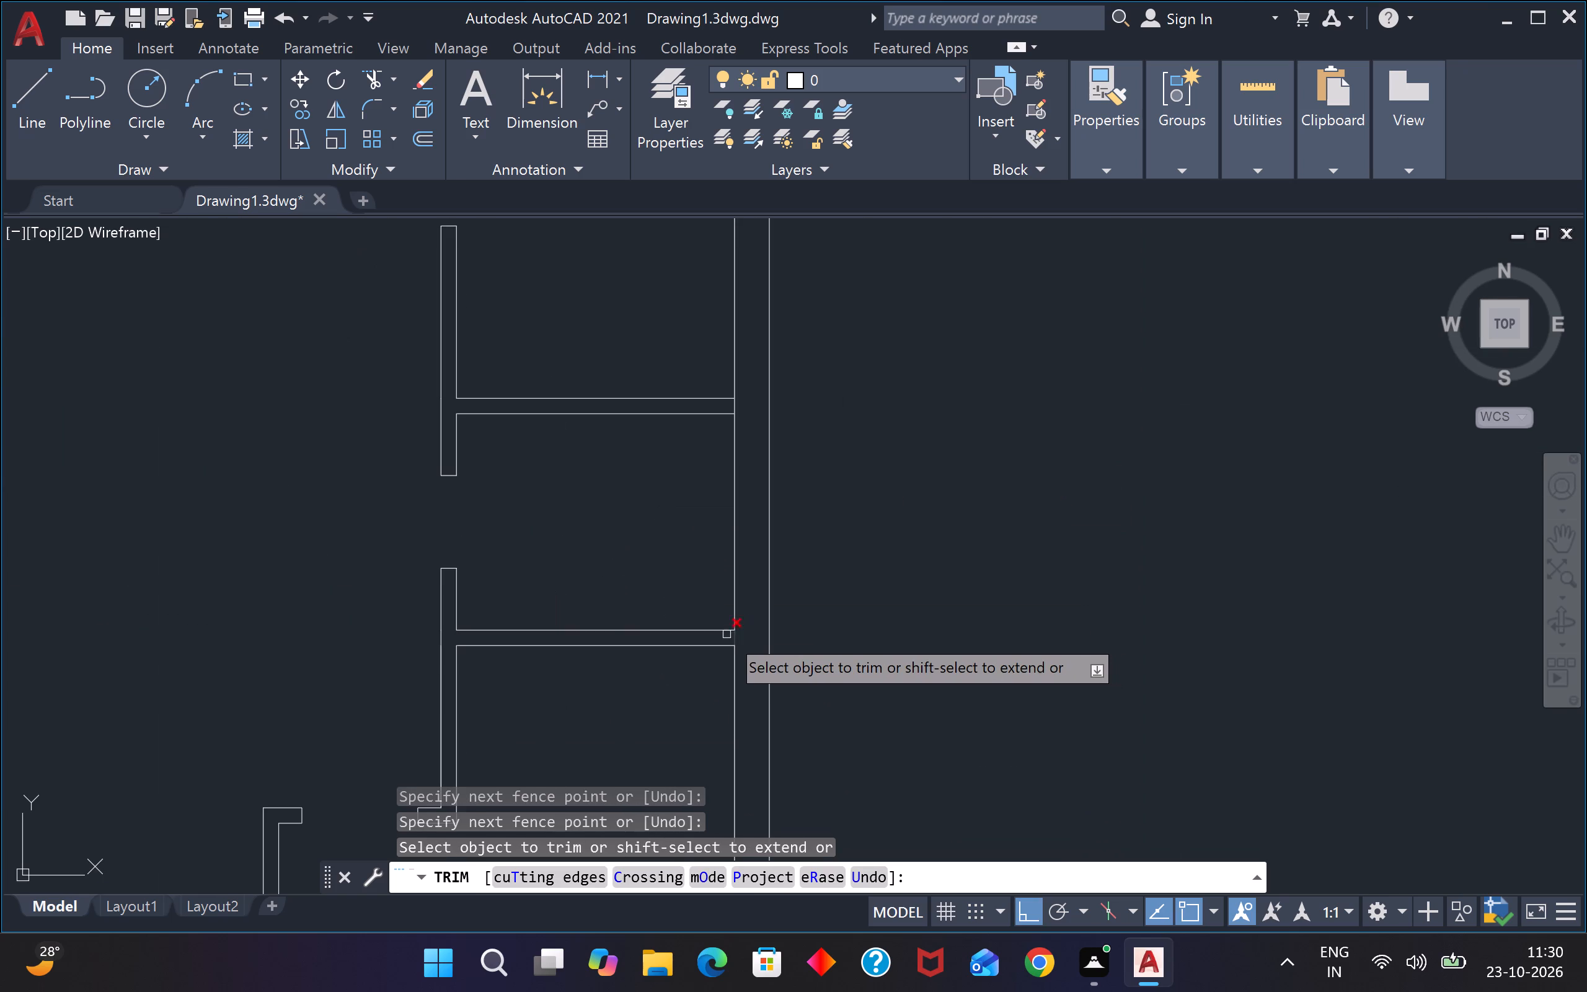
scroll(727, 634, up, 3)
scroll(723, 634, down, 3)
scroll(614, 635, down, 6)
scroll(514, 650, up, 1)
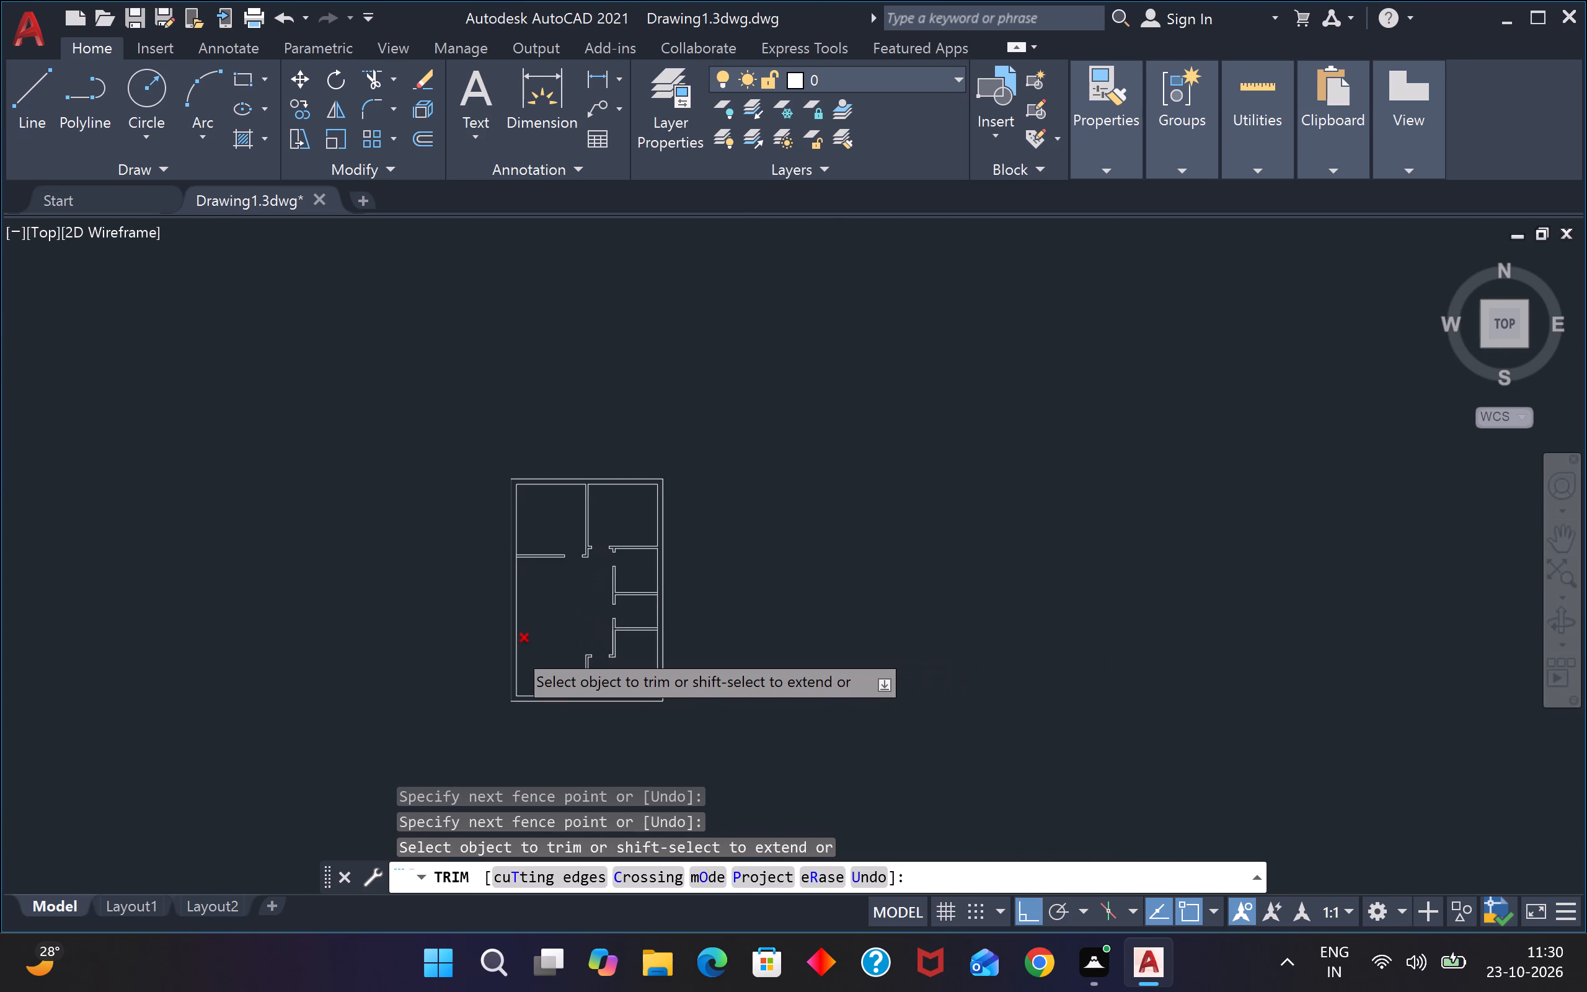
key(Escape)
key(Escape)
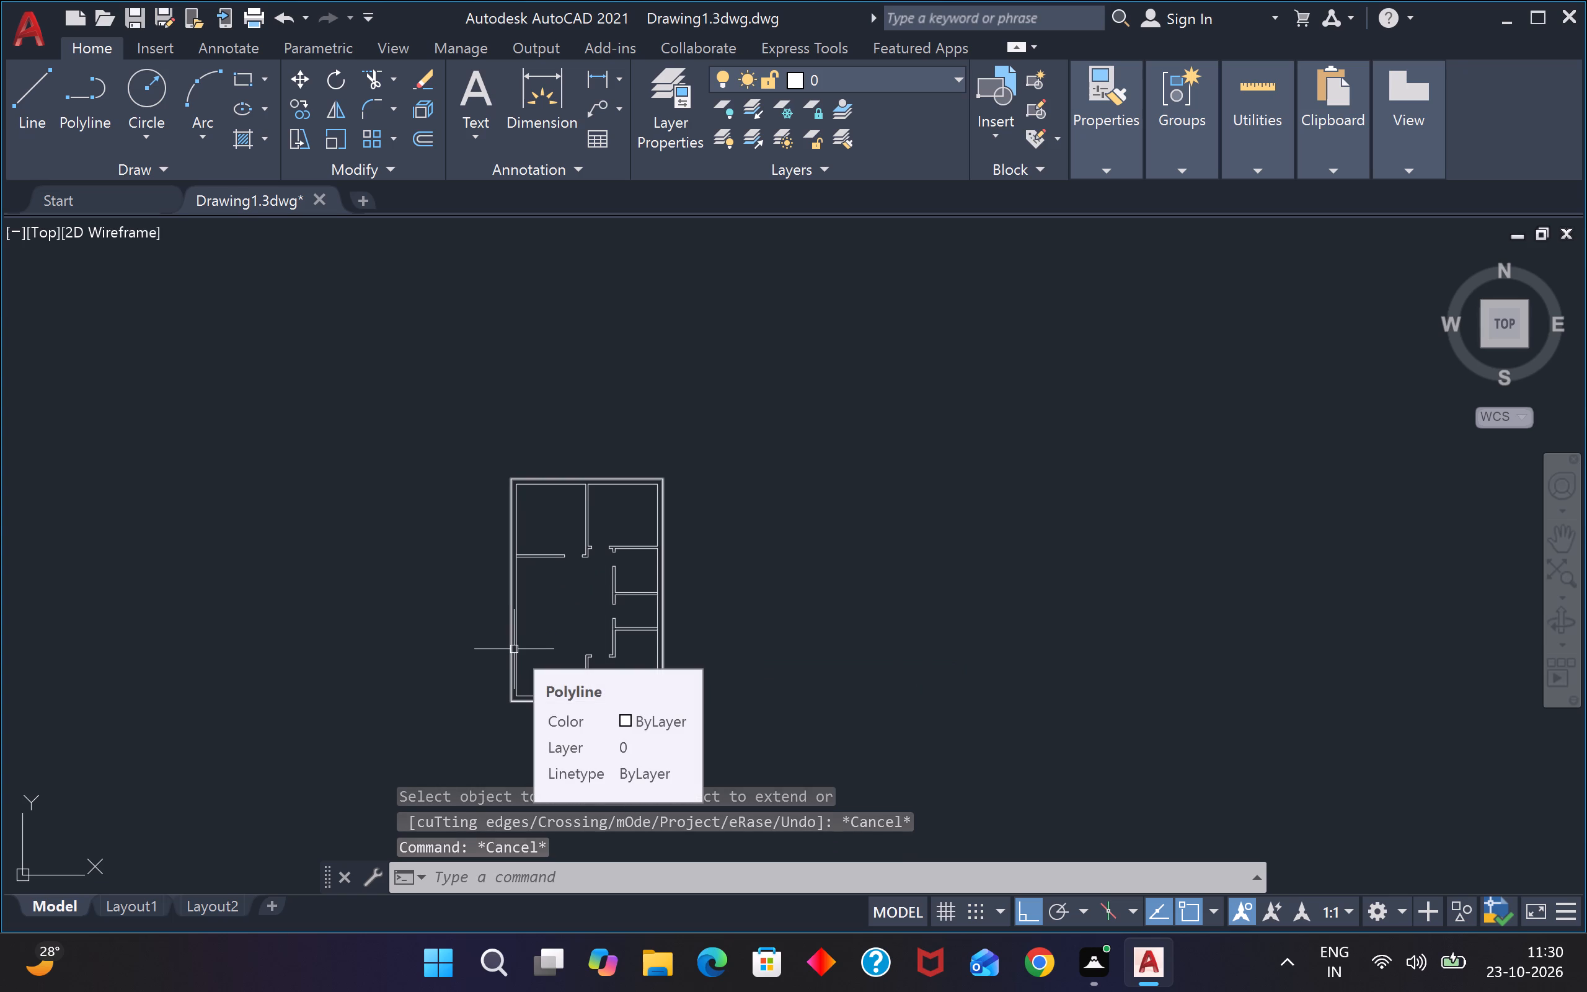
Draw a 4' by 9" rectangle in the empty space west of the floor plan.
text(rec)
key(space)
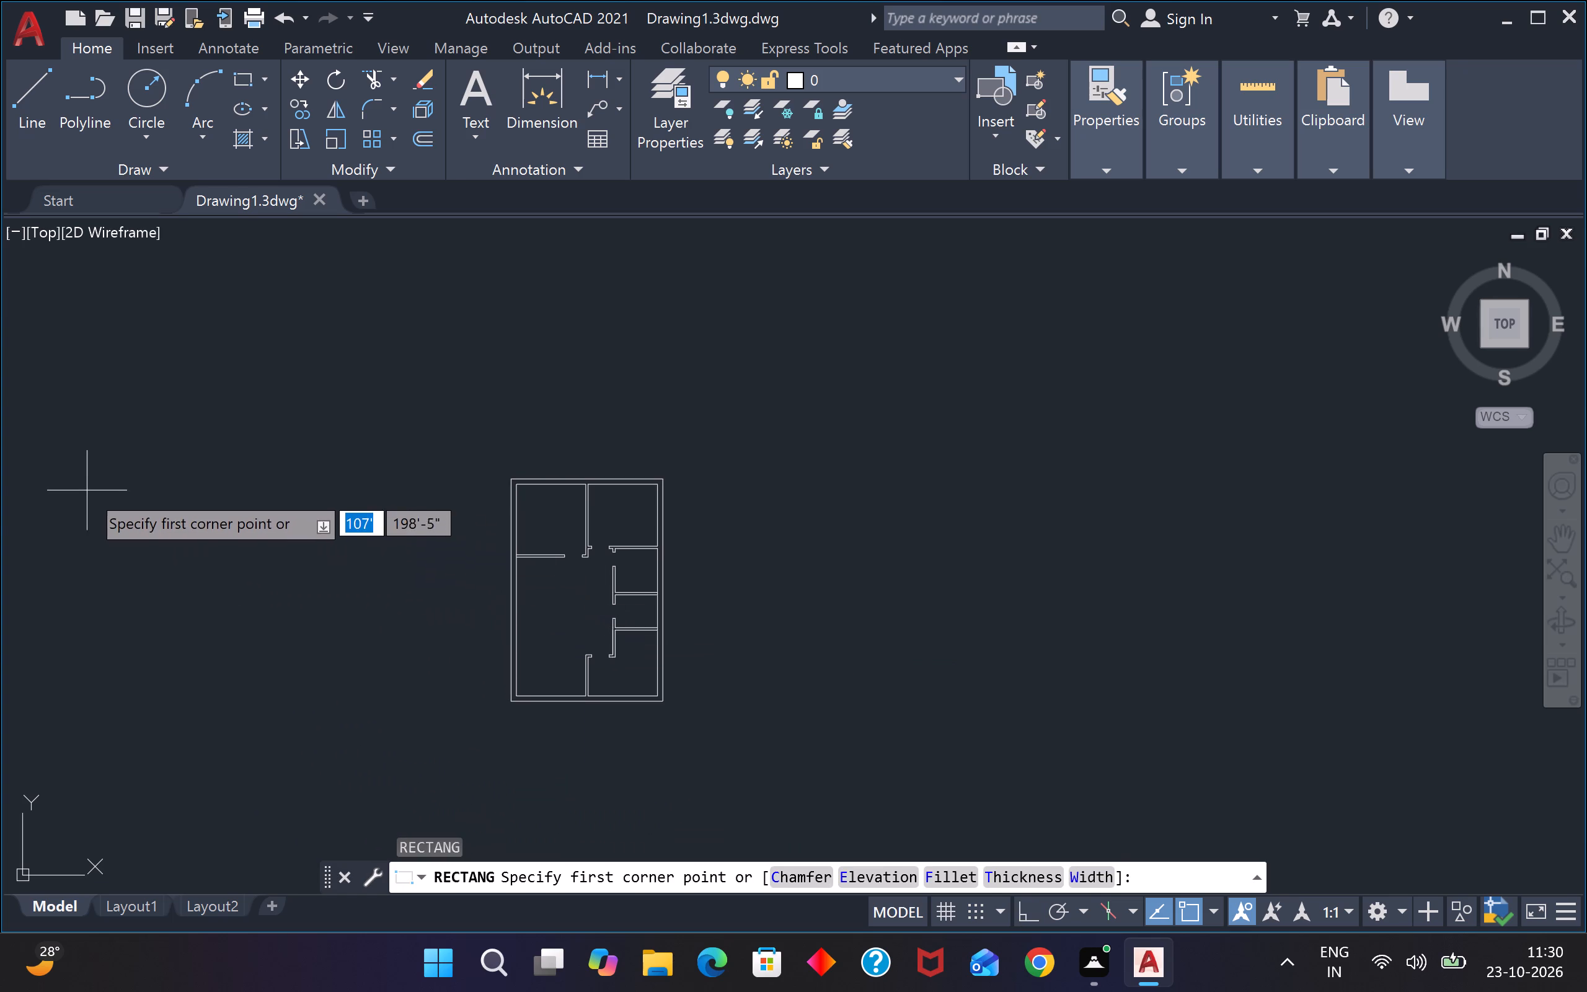
click(91, 511)
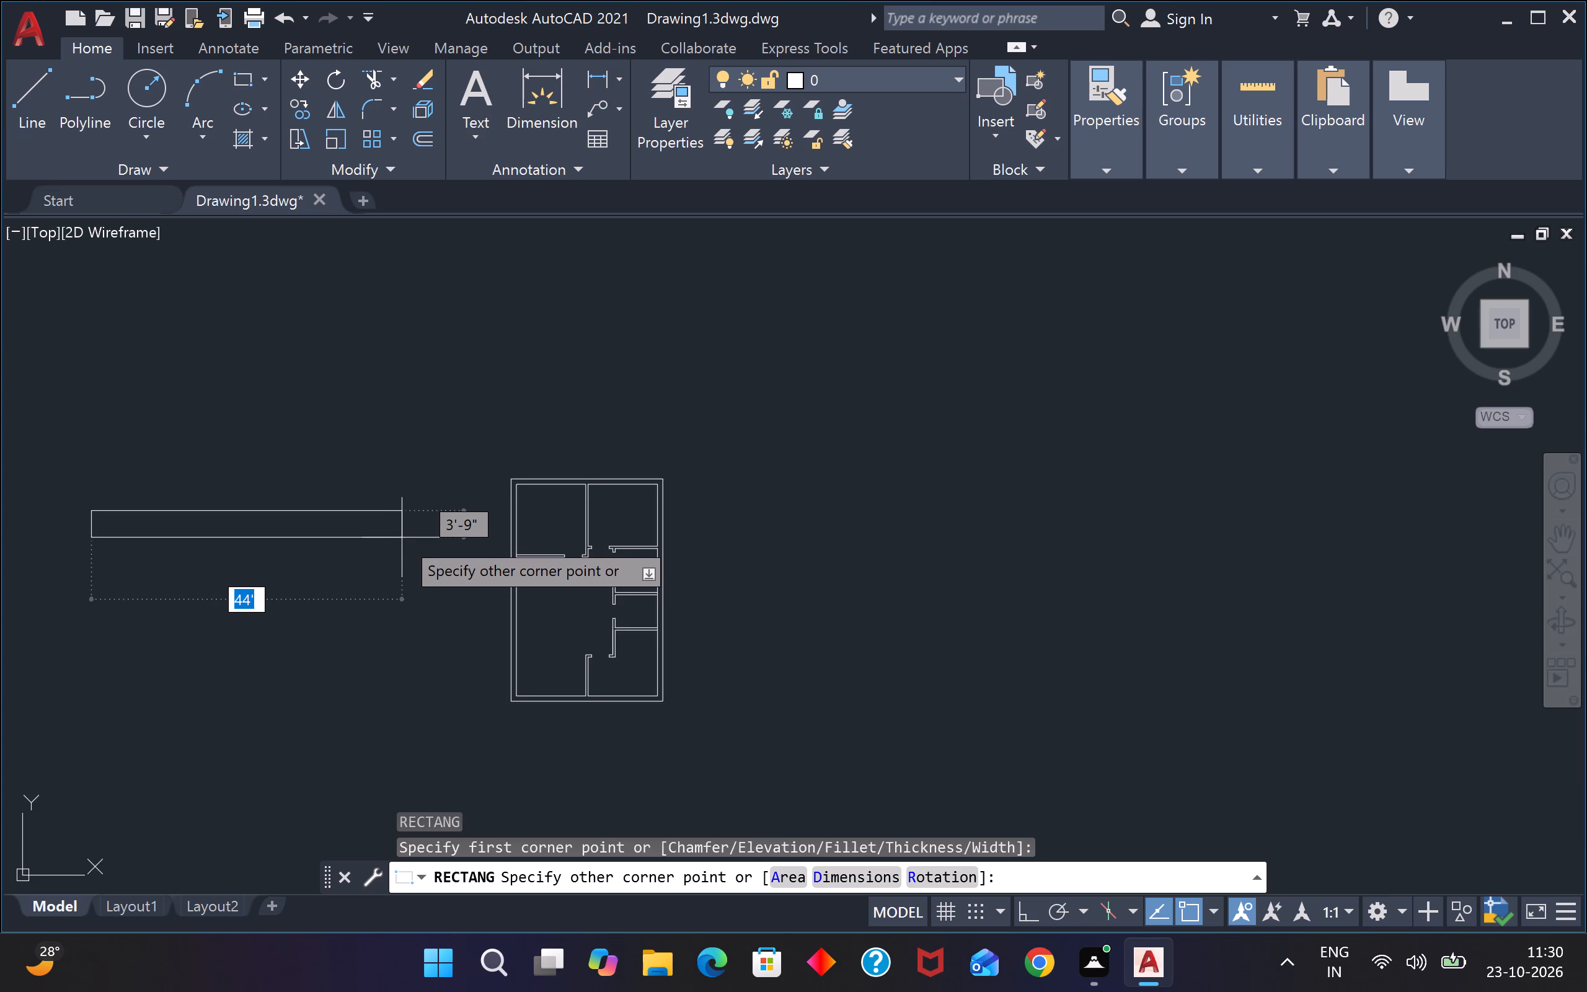
text(4')
key(Tab)
key(9)
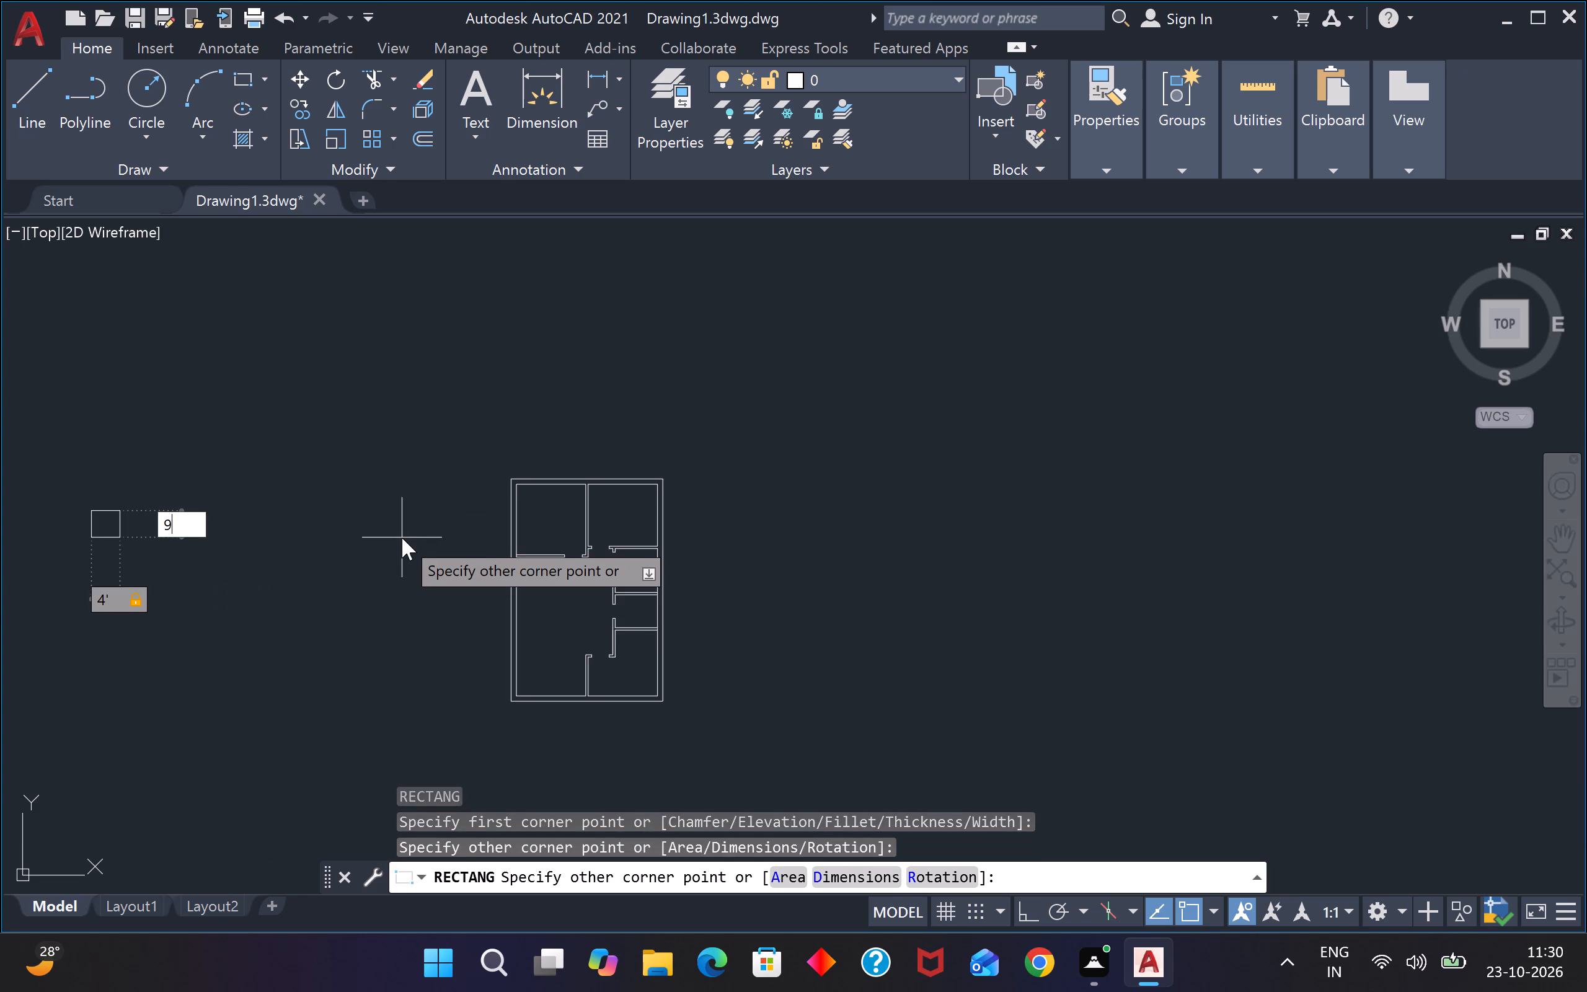
key(shift+quotedbl)
key(Return)
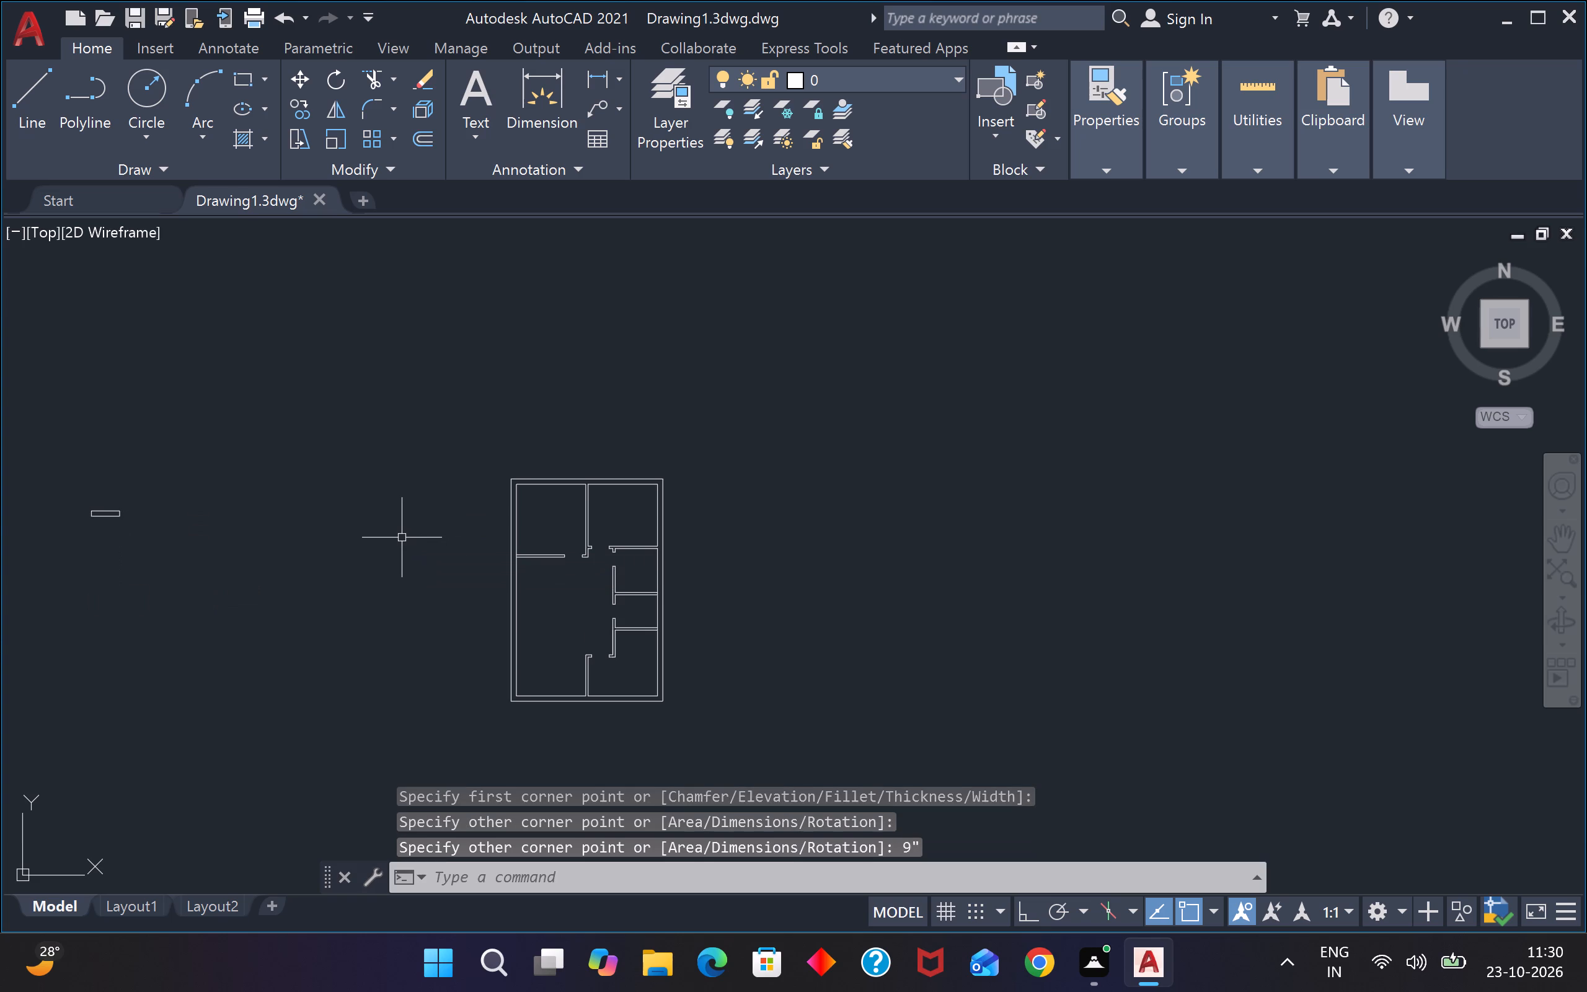
Draw a 2' by 6" rectangle between the 4' rectangle and the floor plan.
text(rec)
key(space)
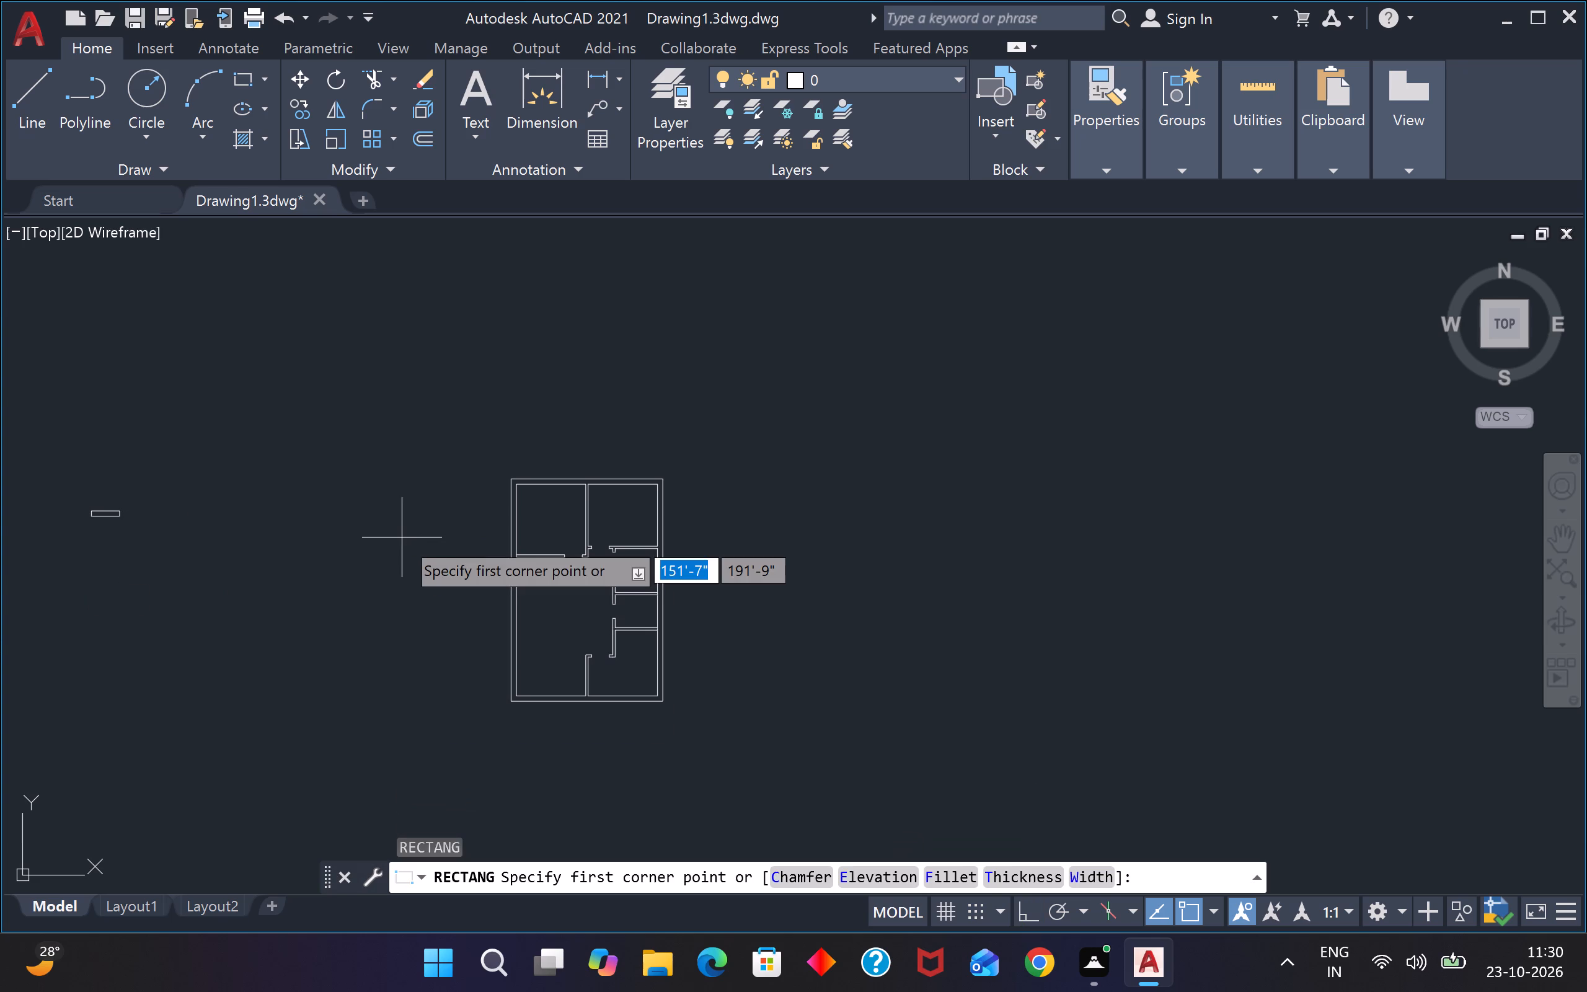
click(173, 503)
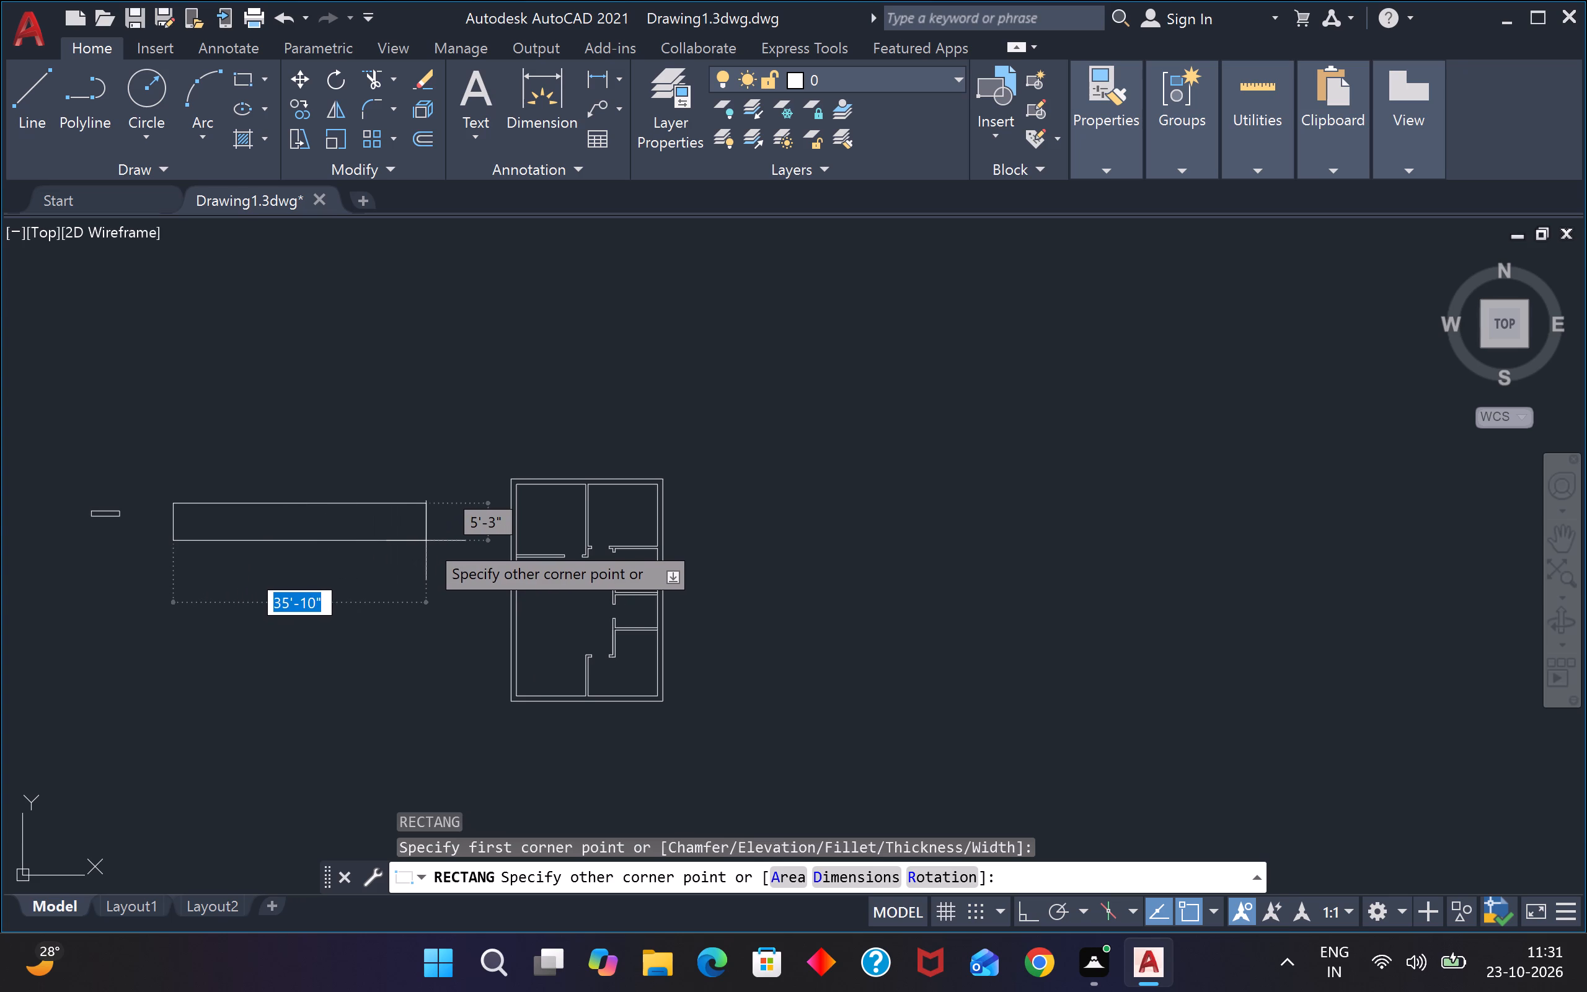
text(2')
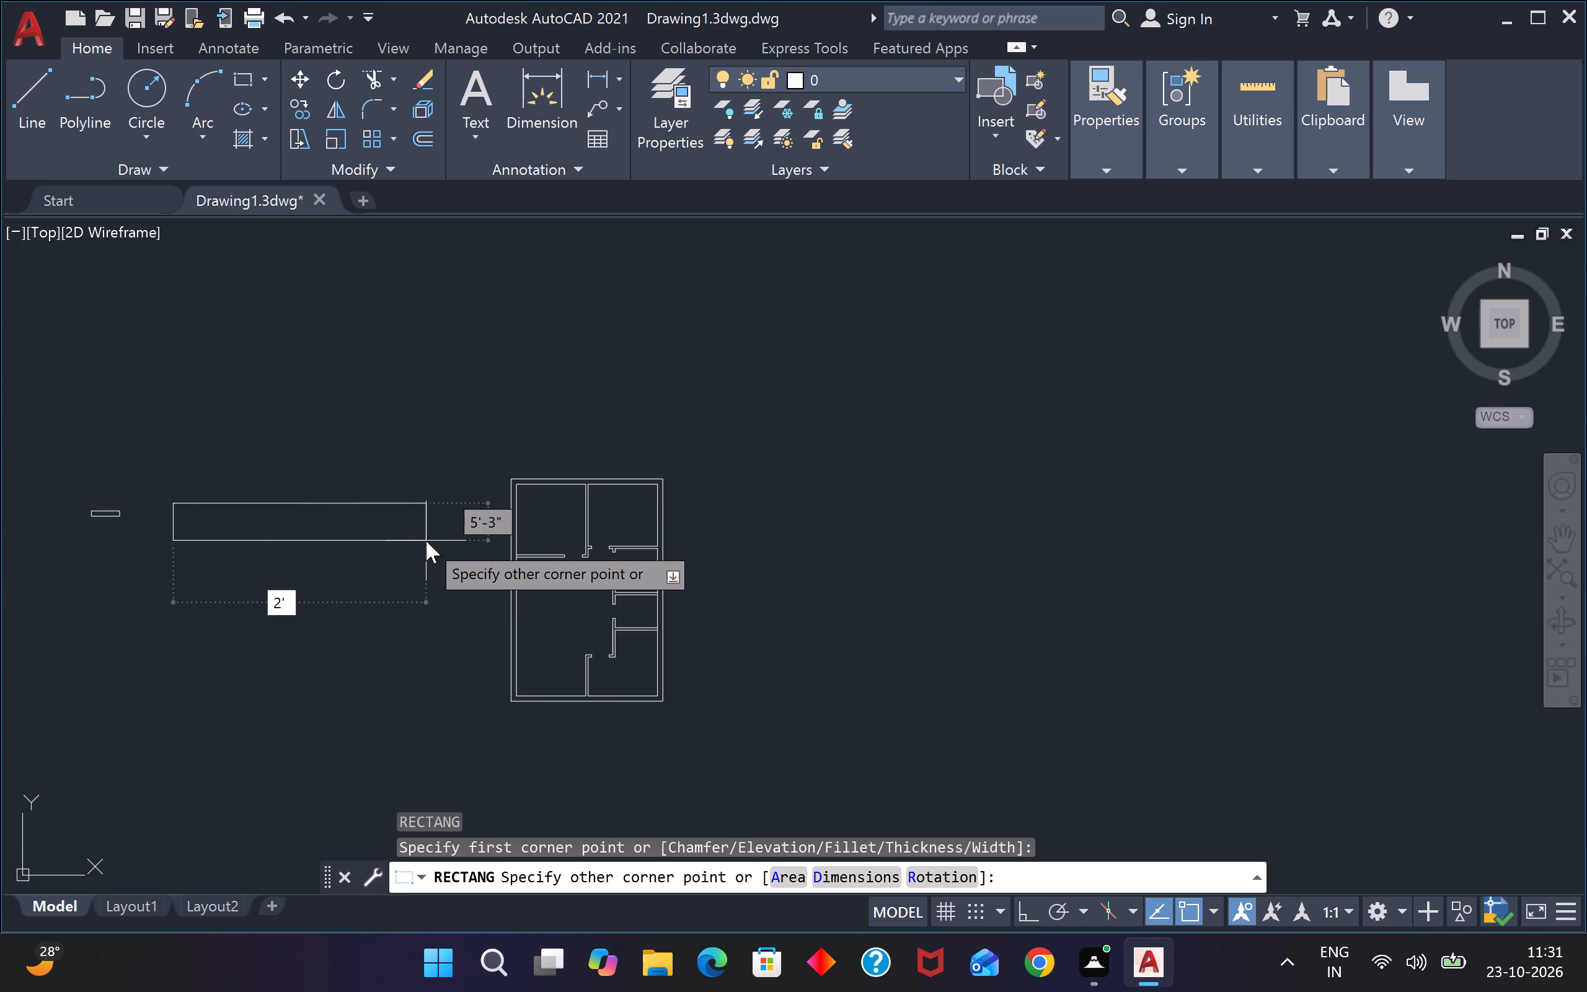
key(Tab)
text(6")
key(Return)
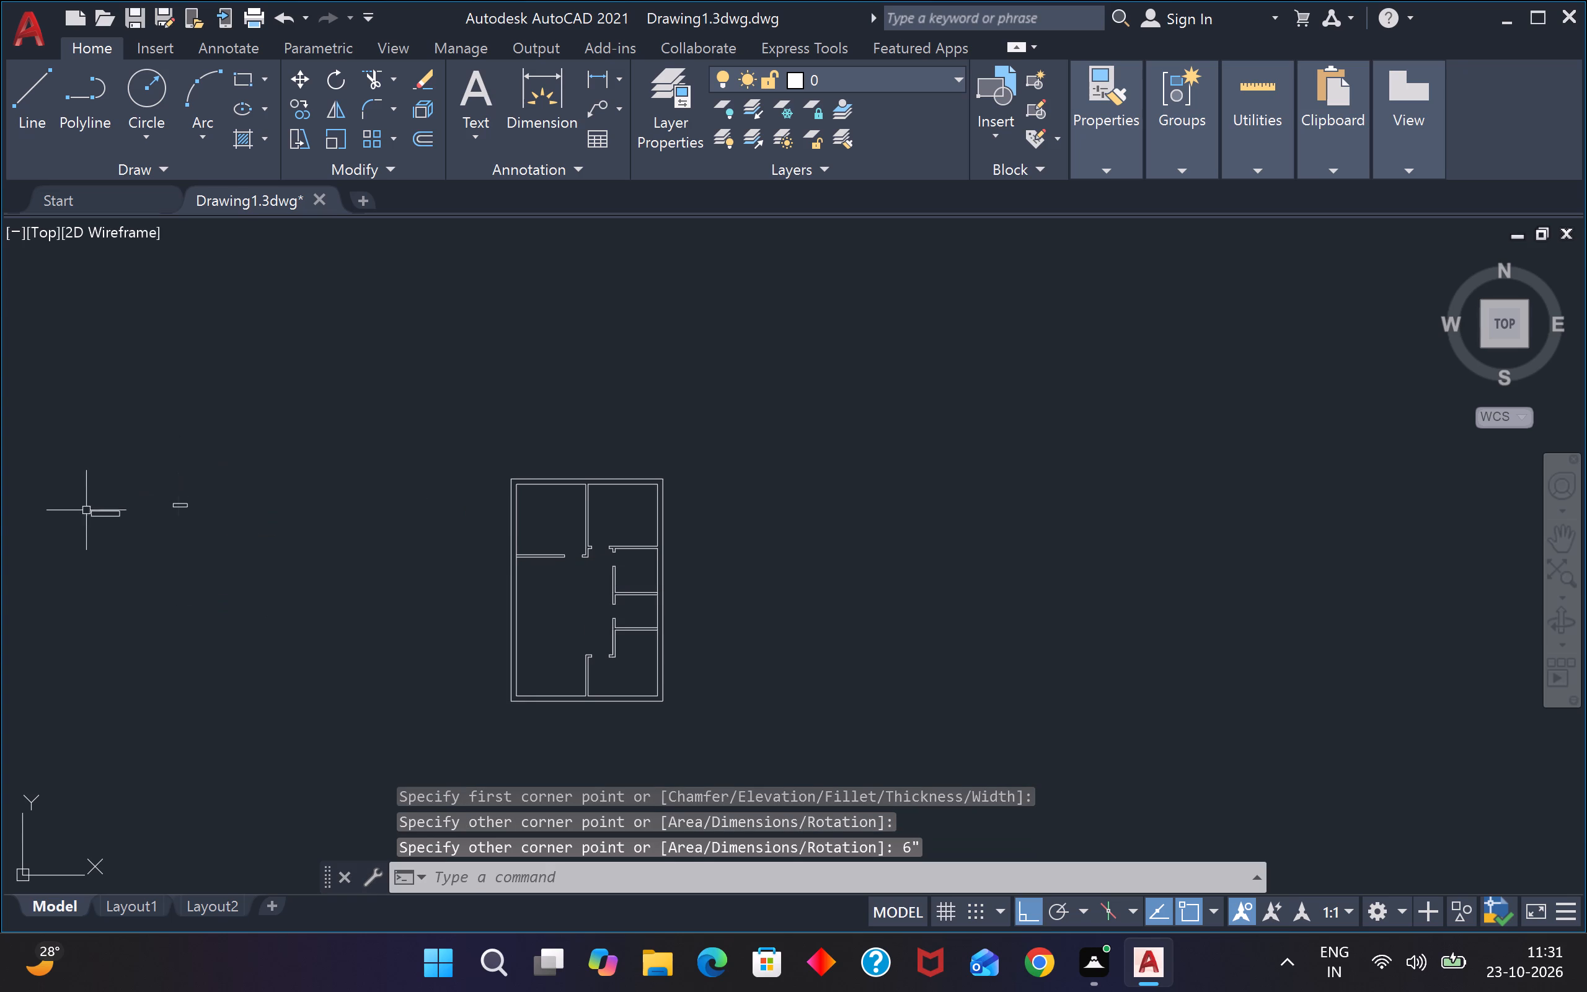
Draw a horizontal centre line through the 4' by 9" rectangle between the midpoints of its short sides.
scroll(85, 535, up, 3)
scroll(92, 440, up, 2)
key(l)
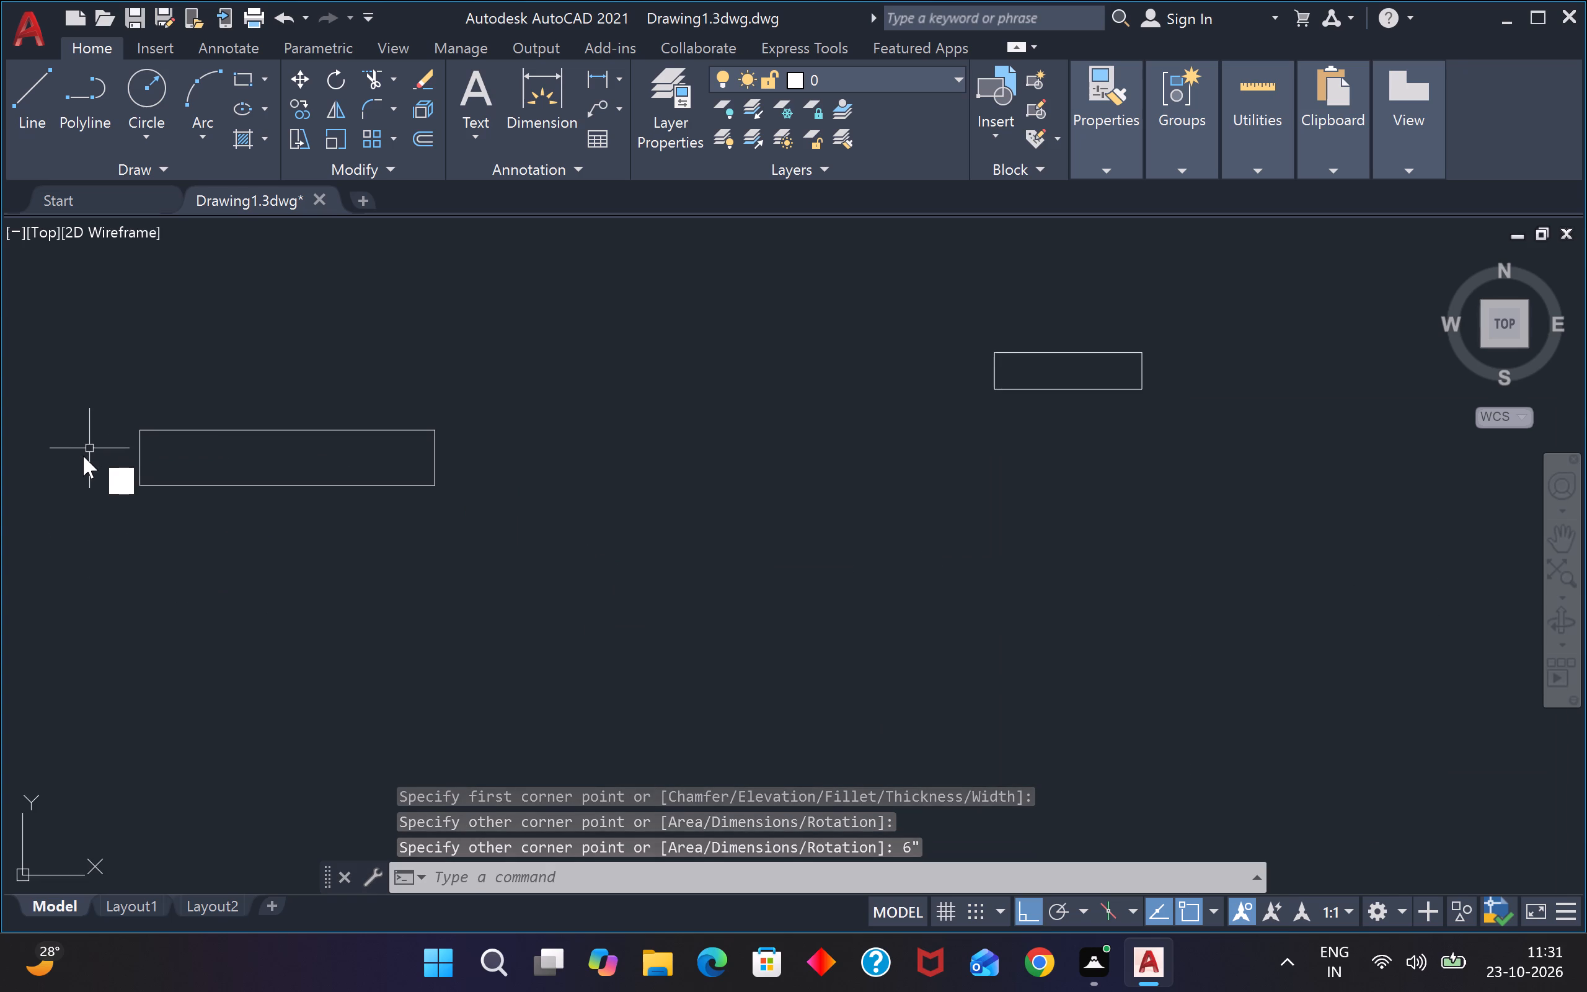
key(space)
click(140, 450)
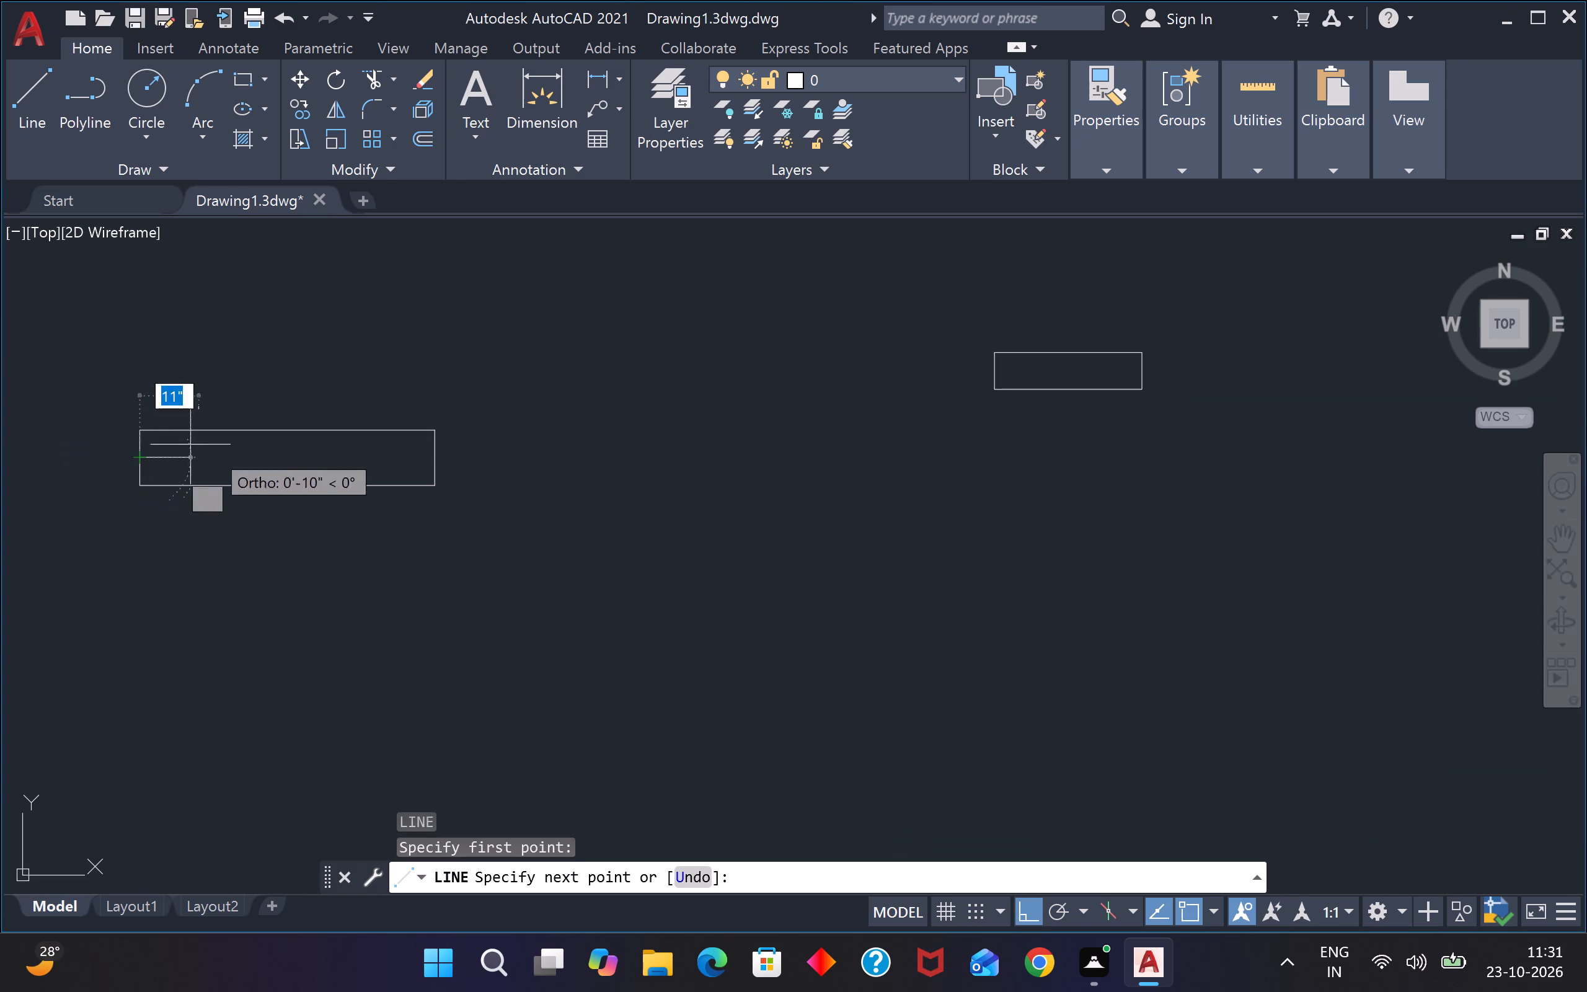
click(433, 462)
key(Escape)
Draw a horizontal centre line through the 2' by 6" rectangle between the midpoints of its short sides.
key(space)
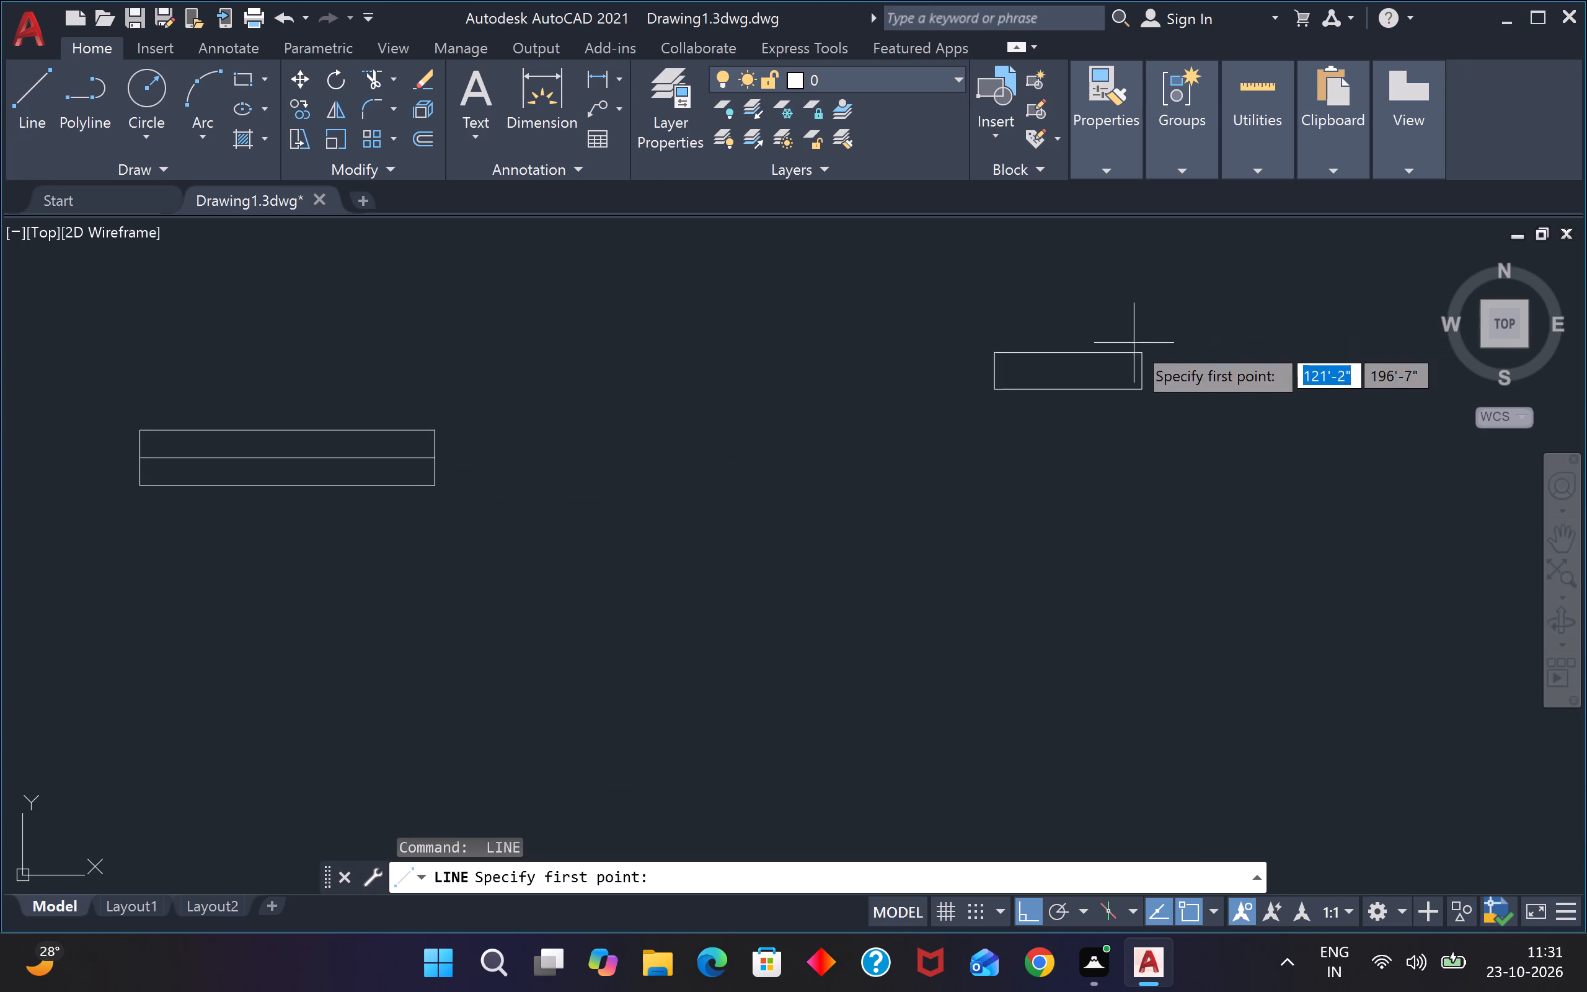
click(1139, 371)
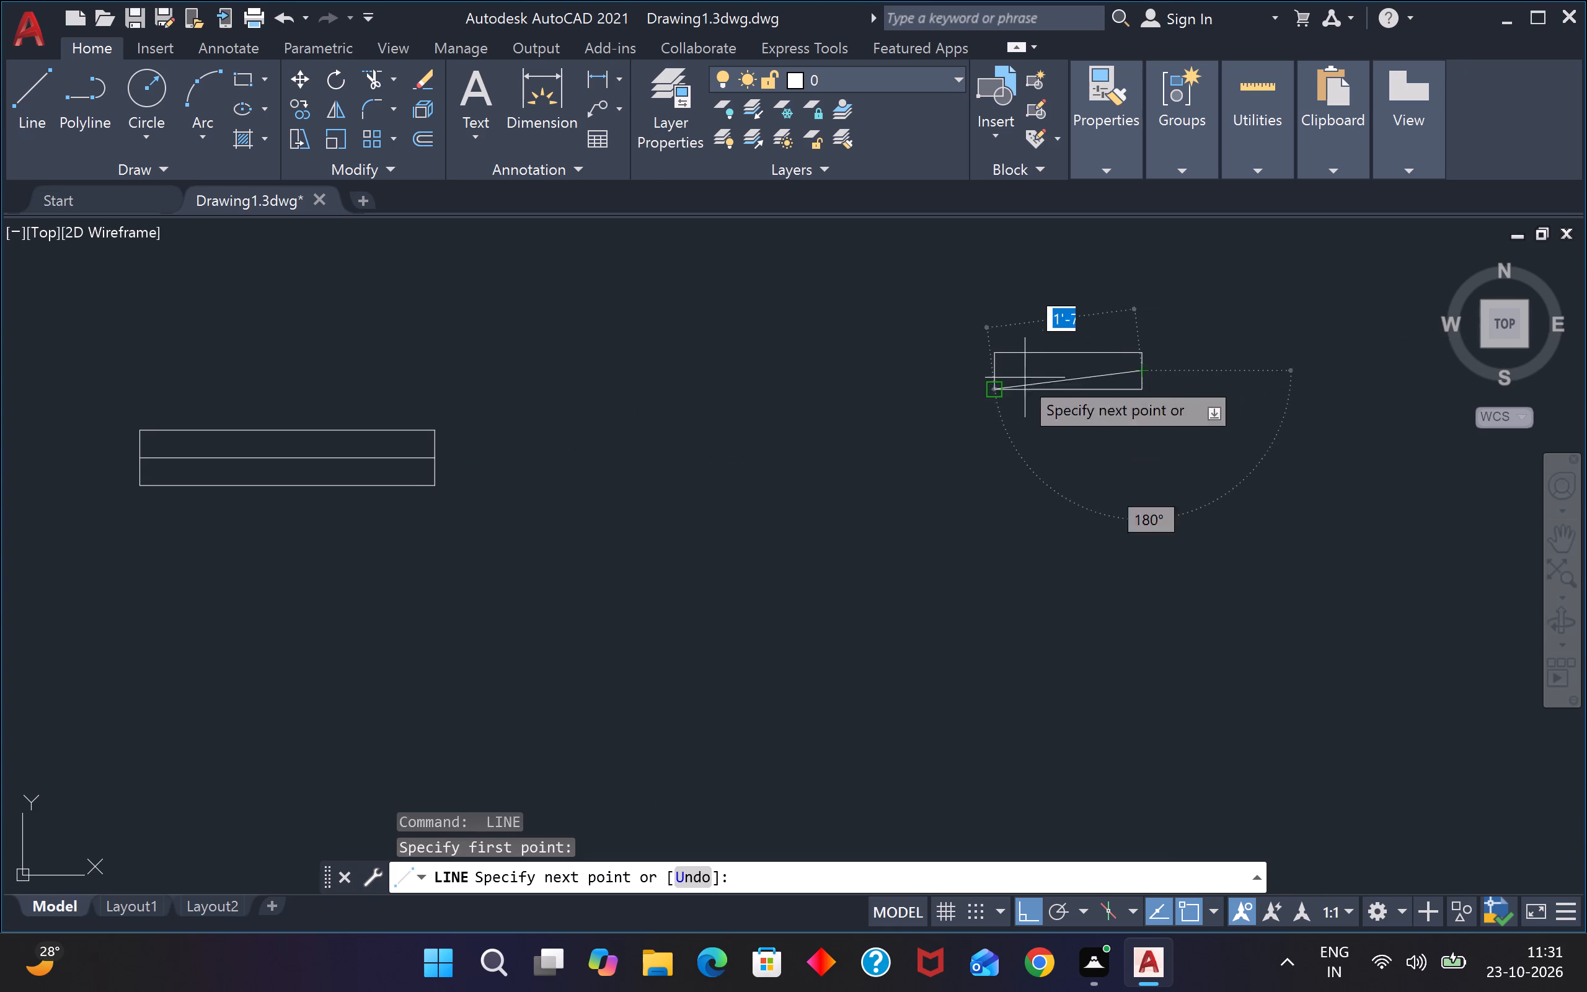
click(988, 371)
key(Escape)
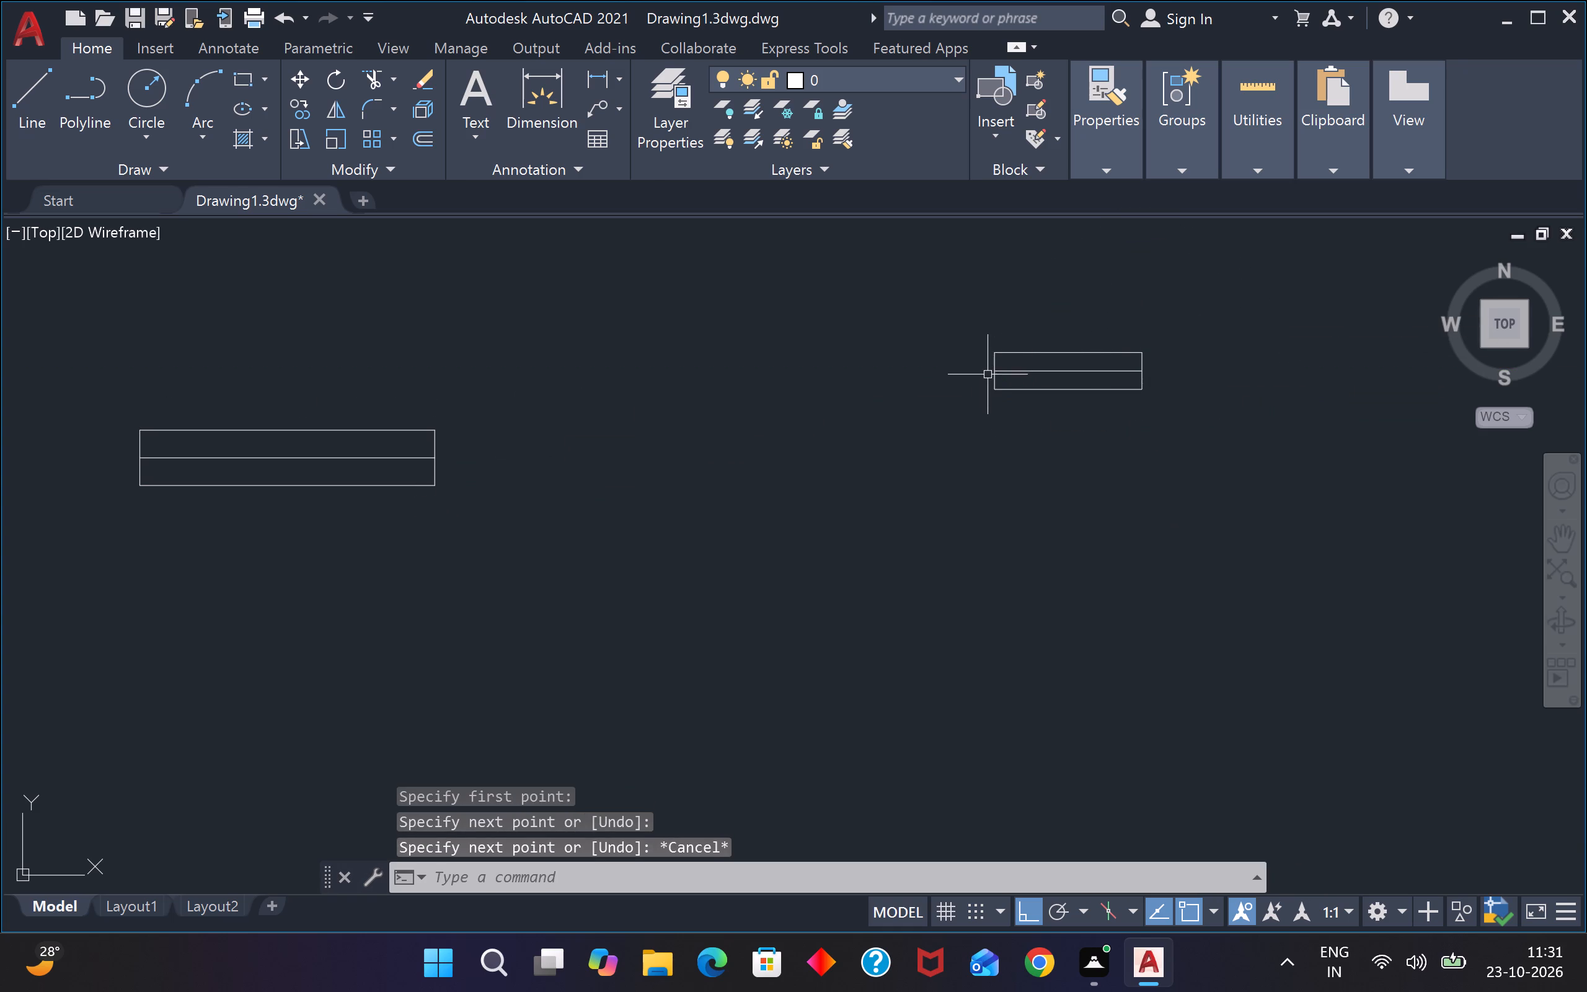
Offset the 2' rectangle's centre line 1" to both its upper and lower sides.
key(o)
key(space)
key(1)
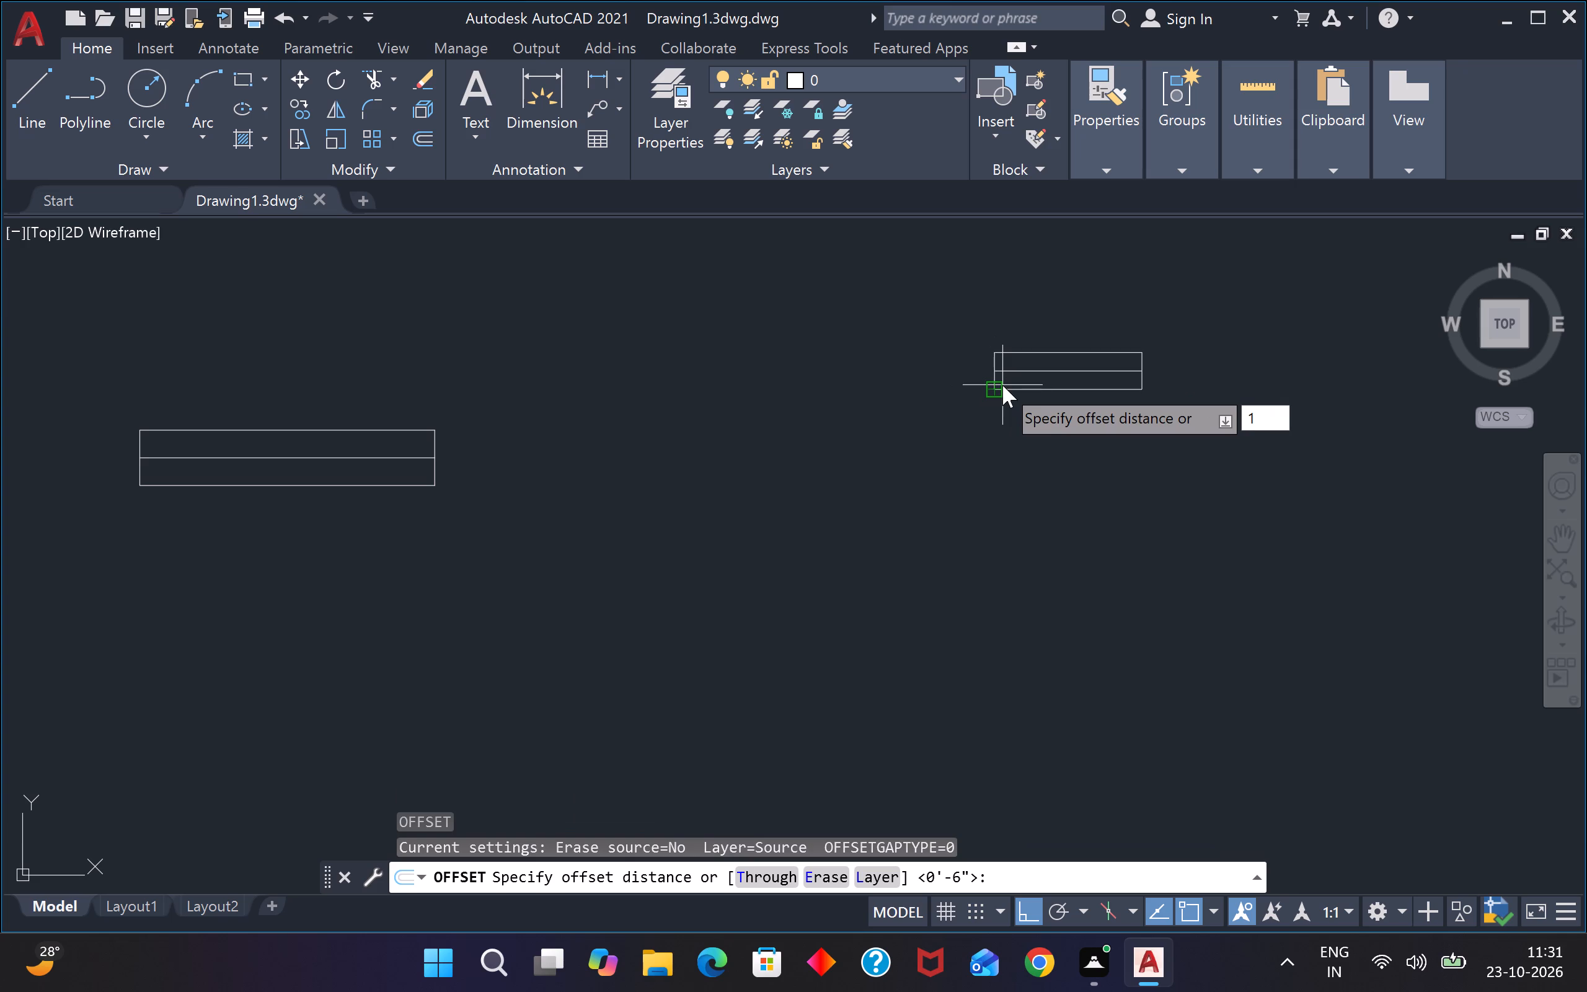
key(shift+quotedbl)
key(Return)
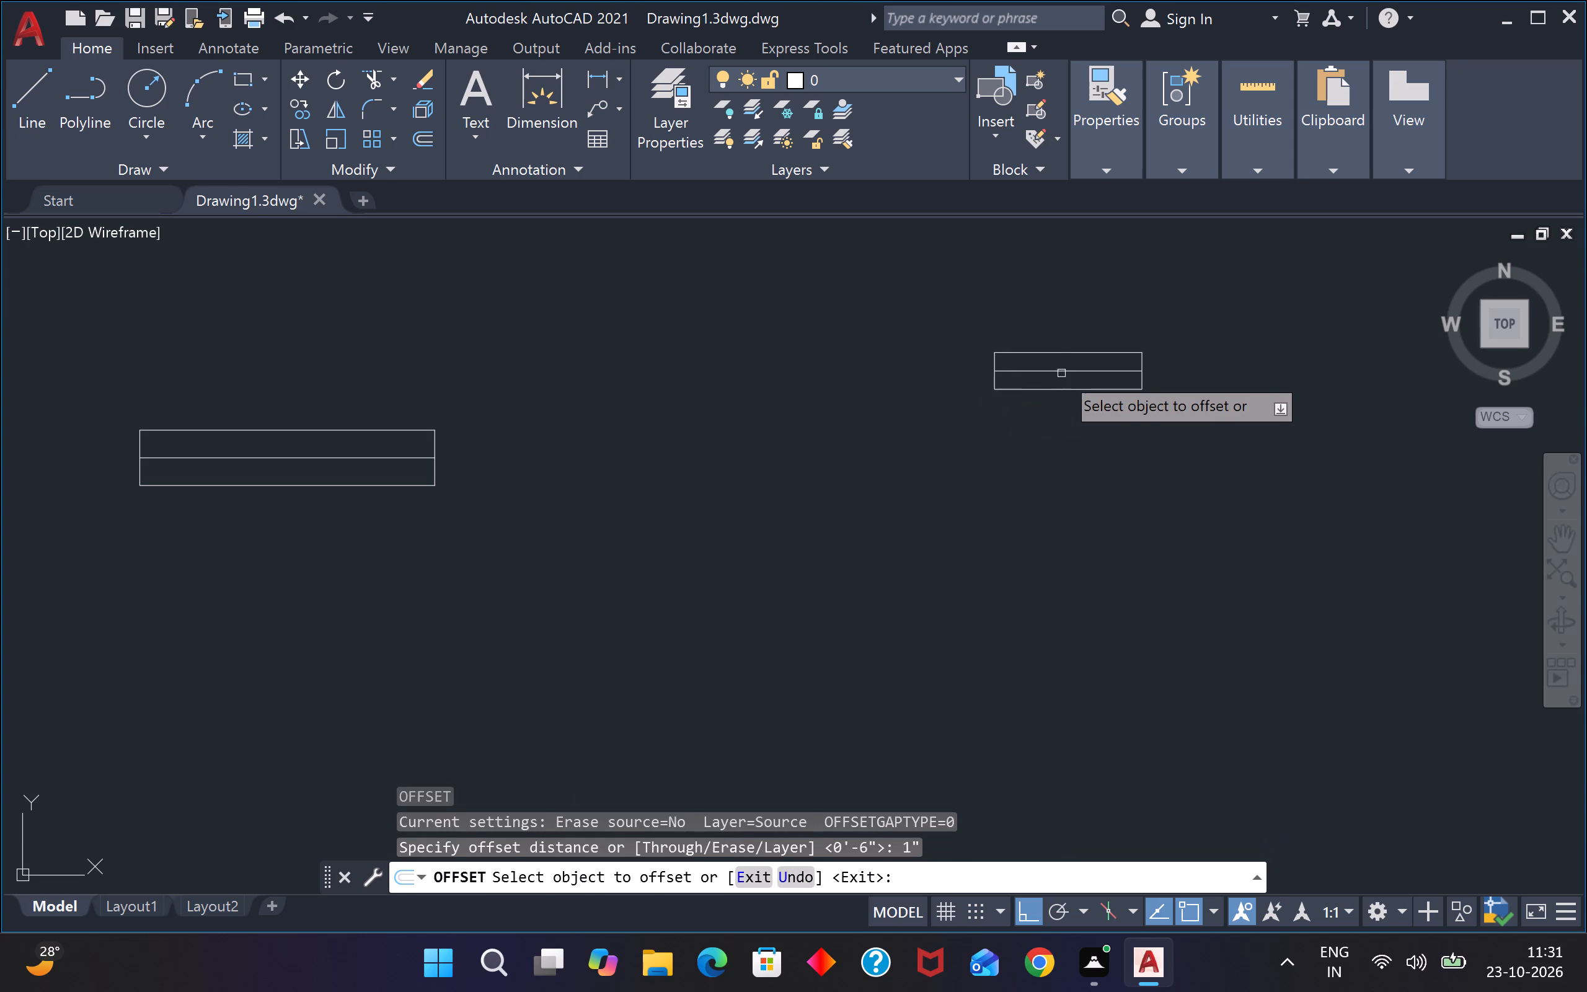
scroll(1065, 355, up, 1)
click(1097, 378)
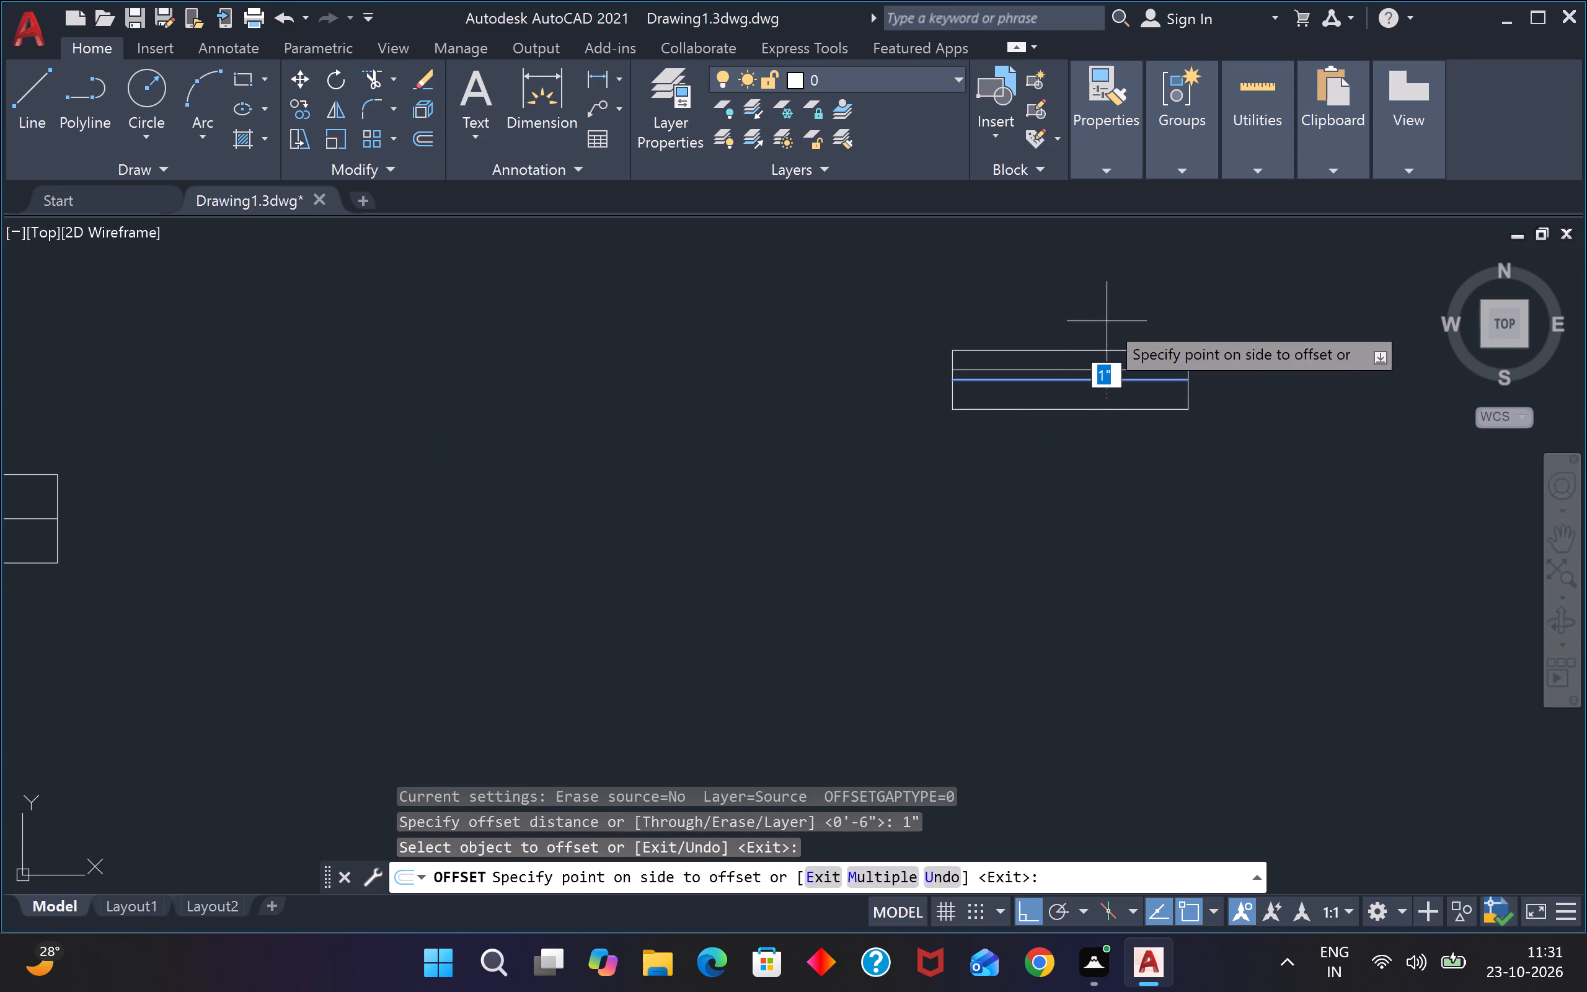
click(1112, 303)
click(1112, 377)
drag(1088, 550, 1092, 546)
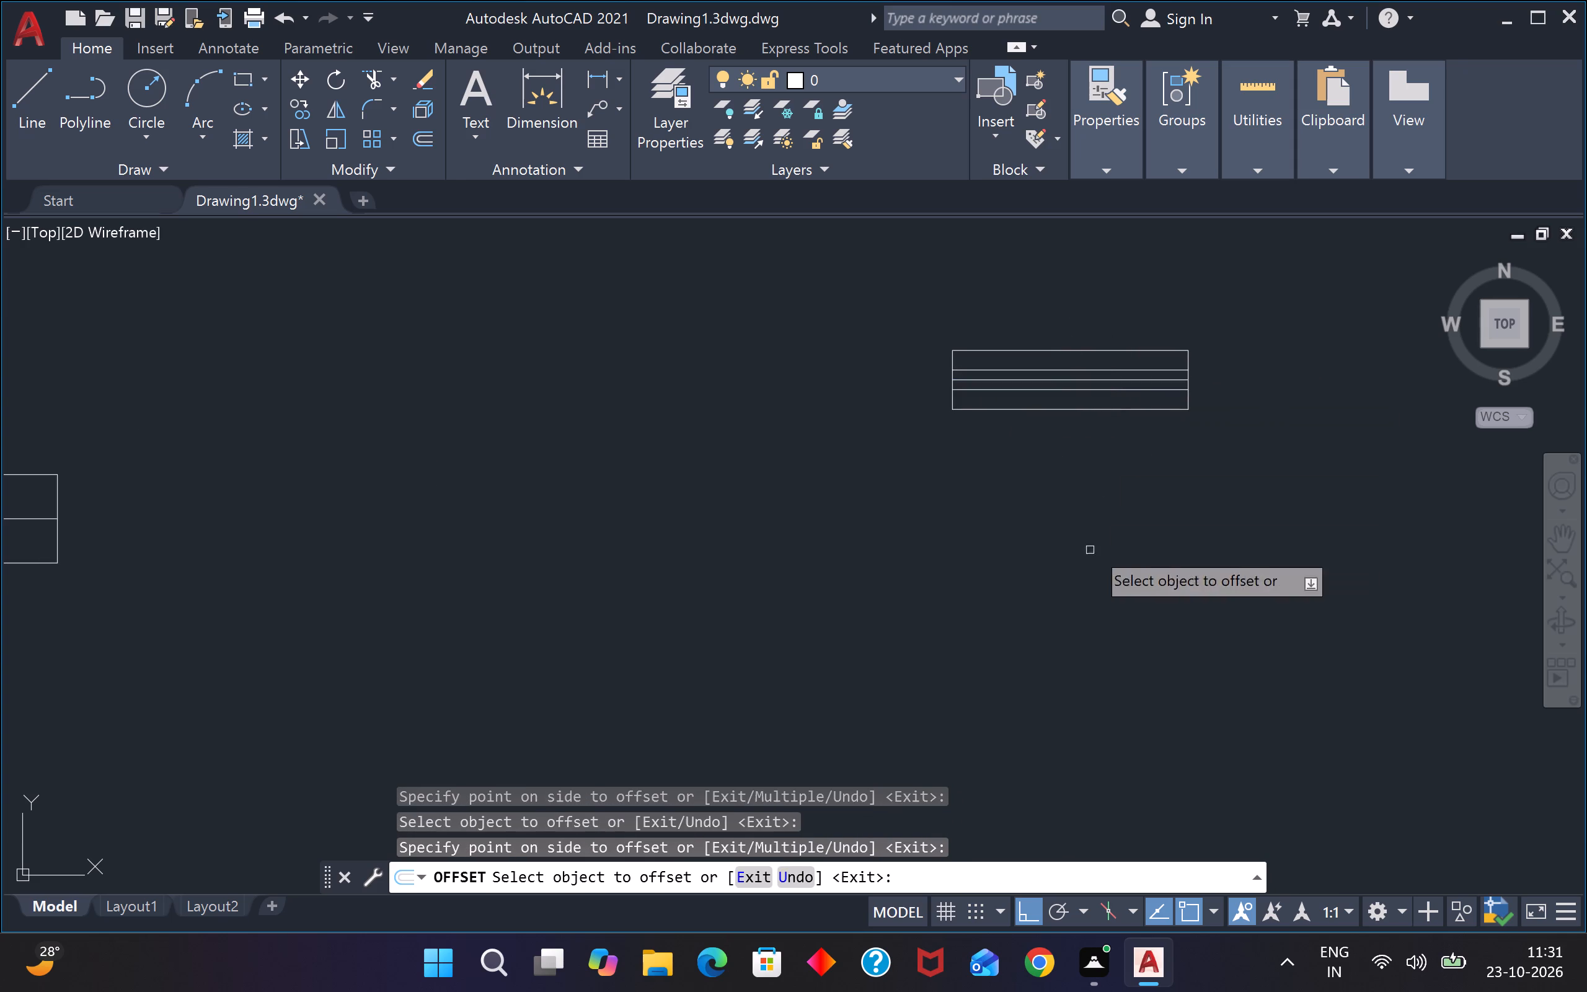
drag(1092, 546, 1094, 541)
Offset the 4' rectangle's centre line 1" to both its upper and lower sides.
scroll(873, 478, down, 3)
scroll(616, 478, up, 2)
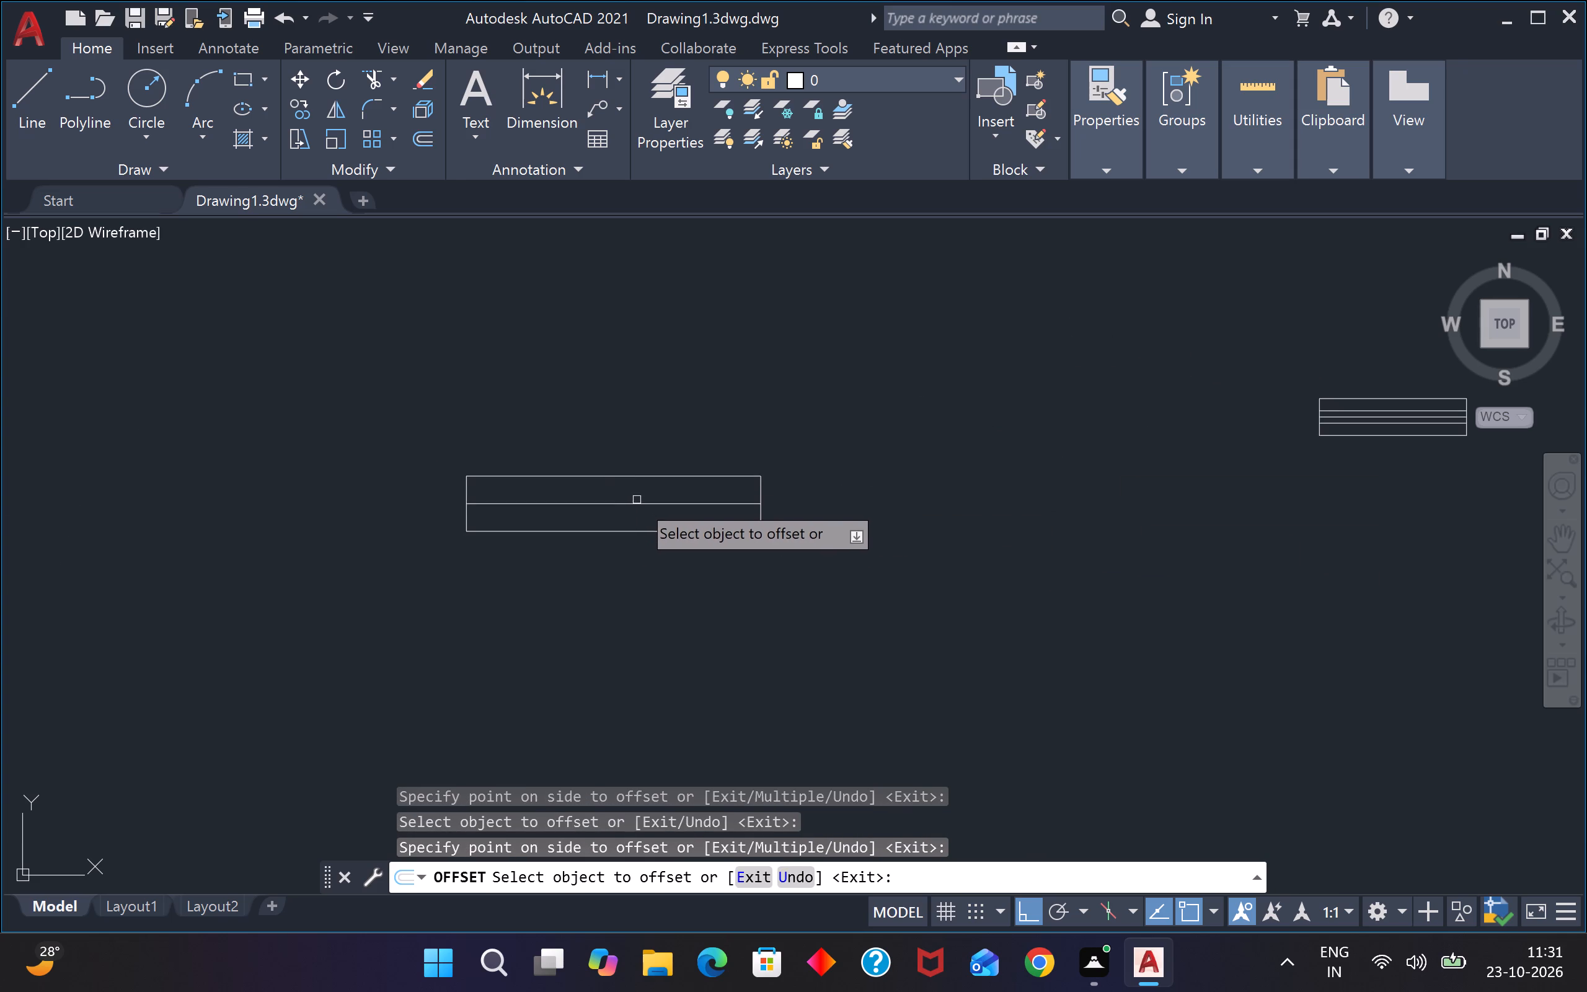
drag(638, 502, 655, 468)
click(675, 396)
click(660, 504)
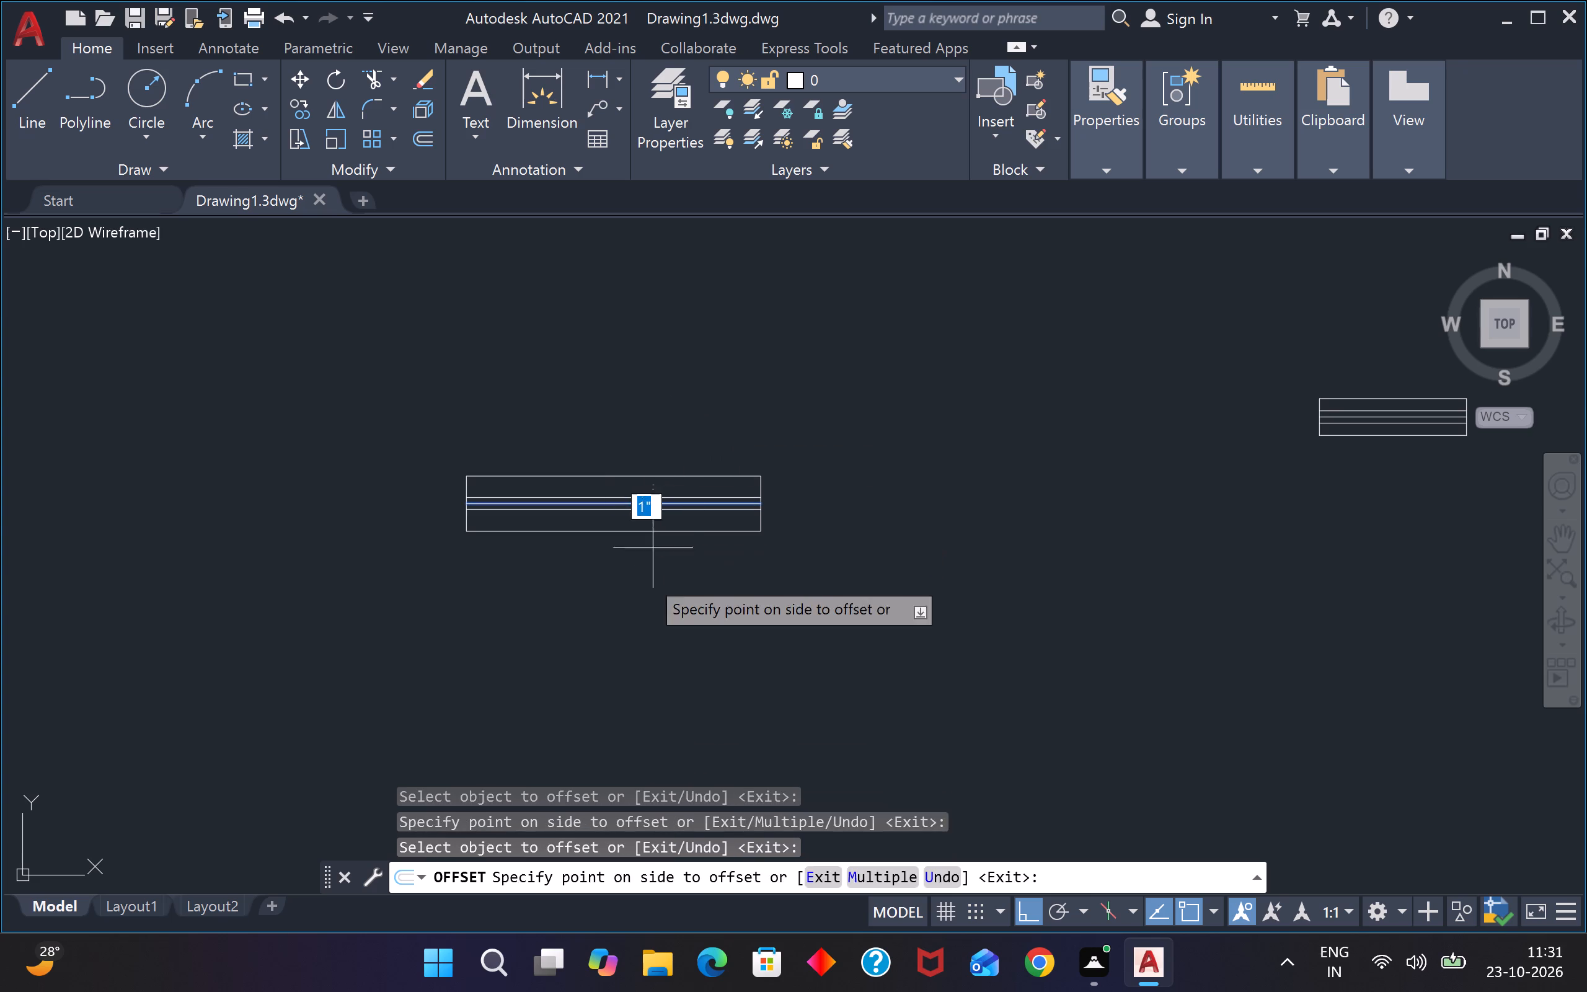
drag(644, 593, 649, 587)
key(Escape)
key(Escape)
Trim away the 4' rectangle's centre line and both long edges, leaving the end lines and the two offset lines.
text(trv)
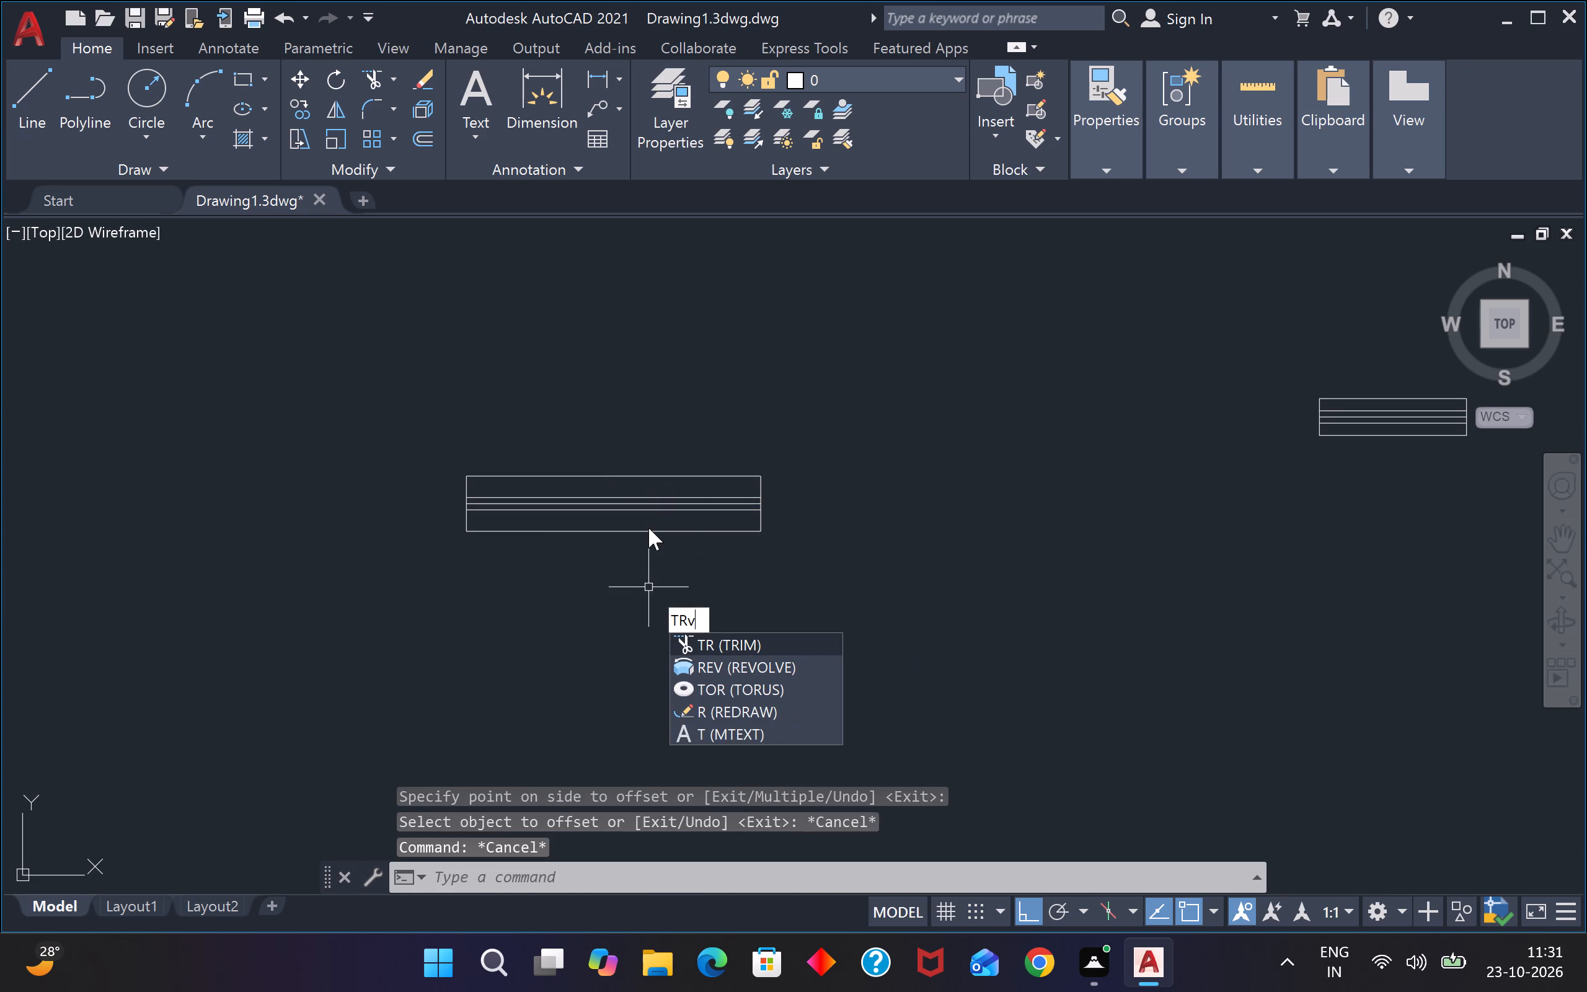
key(BackSpace)
key(space)
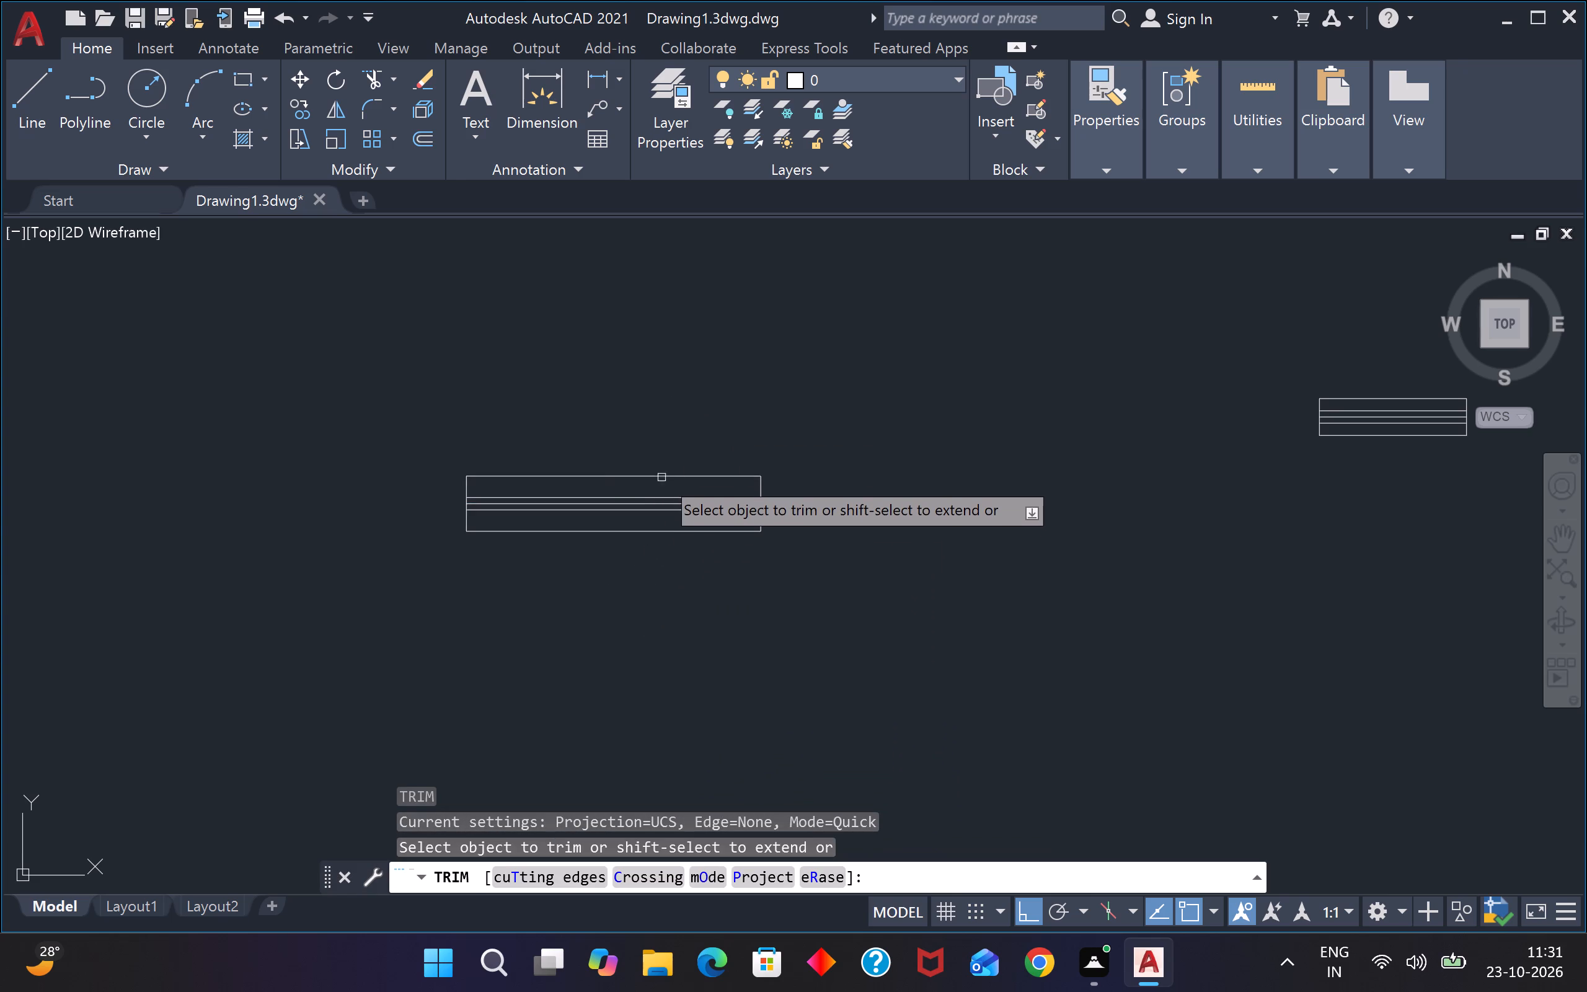
scroll(660, 478, up, 3)
click(634, 569)
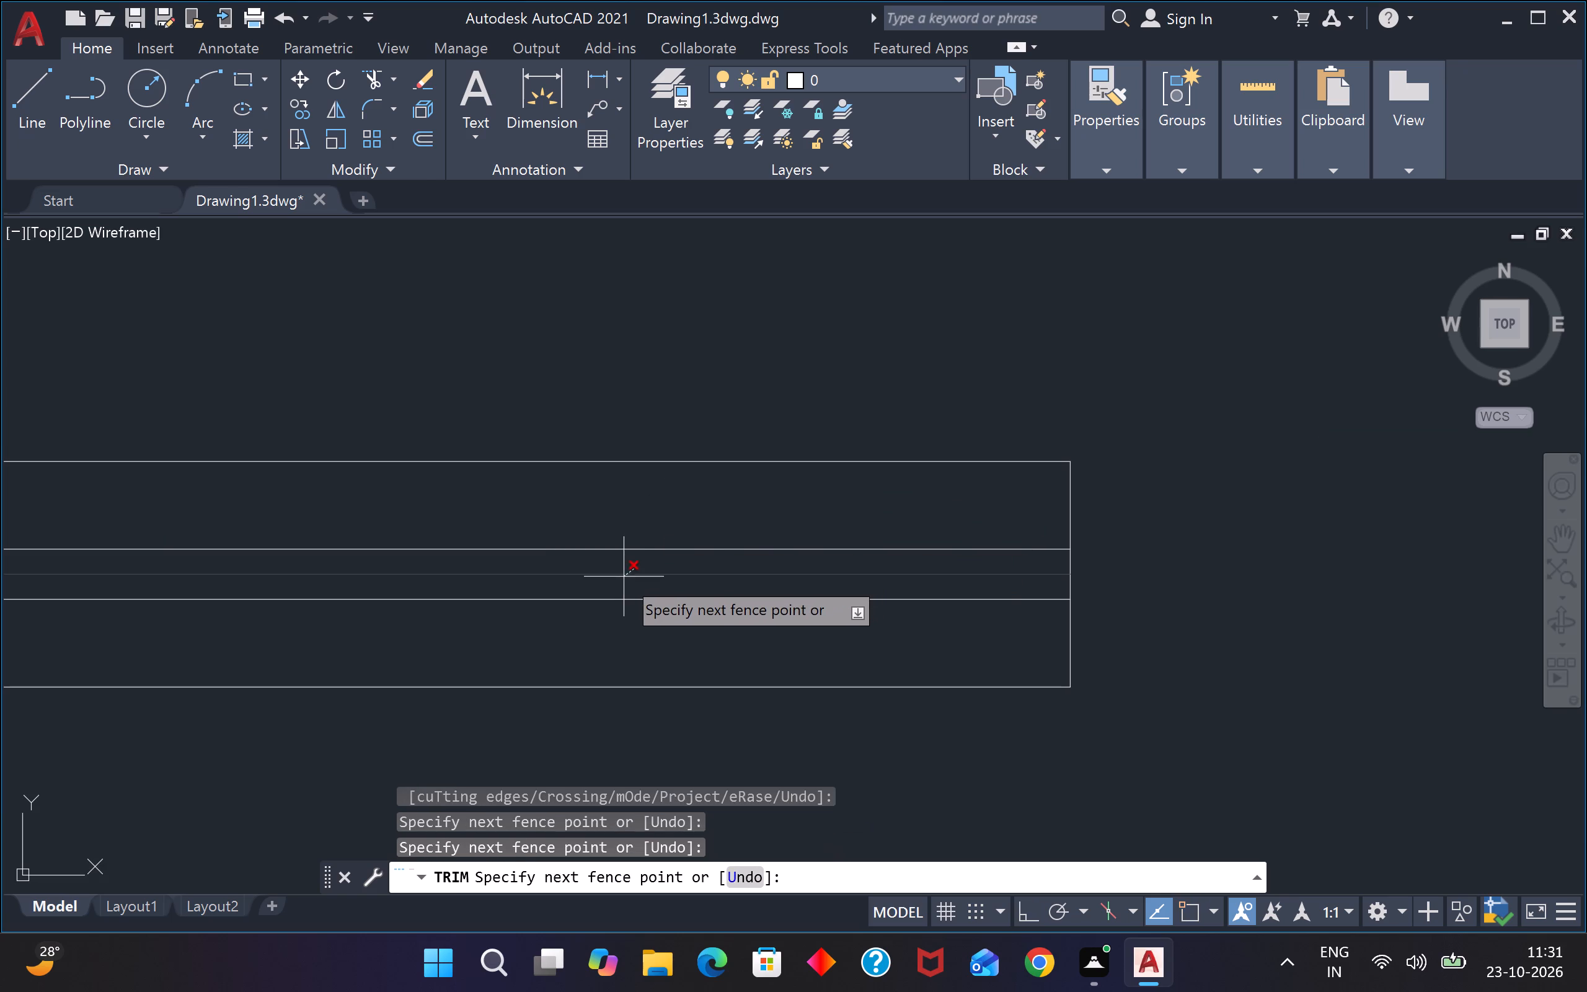
click(623, 576)
click(641, 510)
click(694, 414)
click(606, 644)
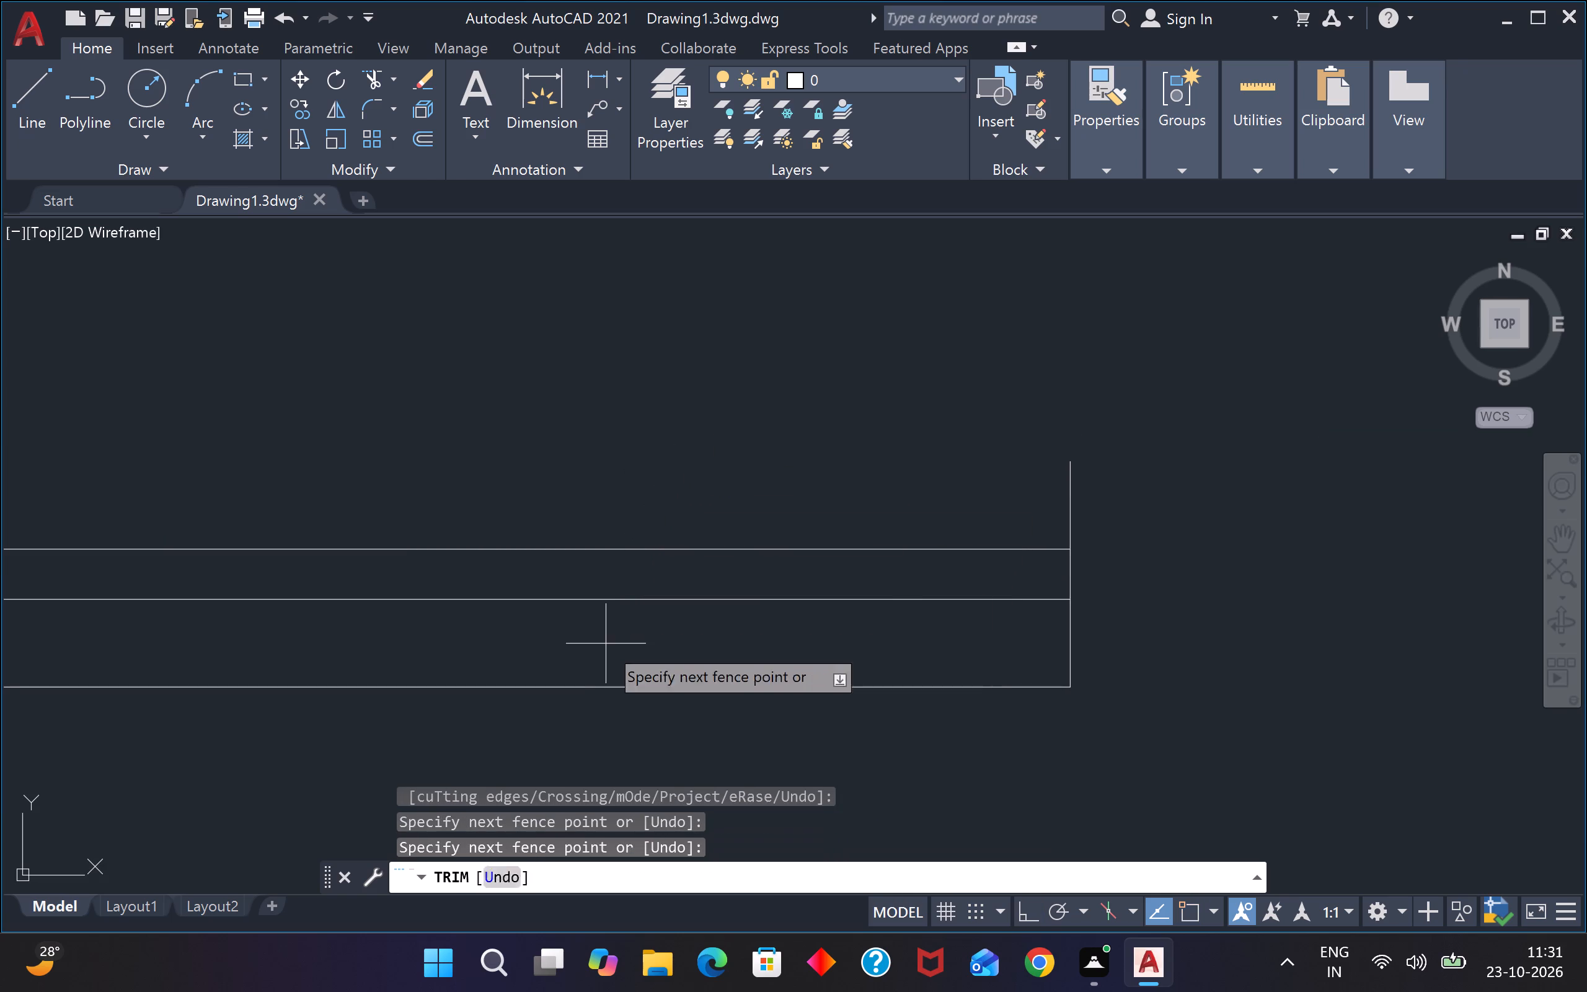
click(554, 723)
Trim away the 2' rectangle's centre line and both long edges, leaving the end lines and the two offset lines.
scroll(586, 671, down, 4)
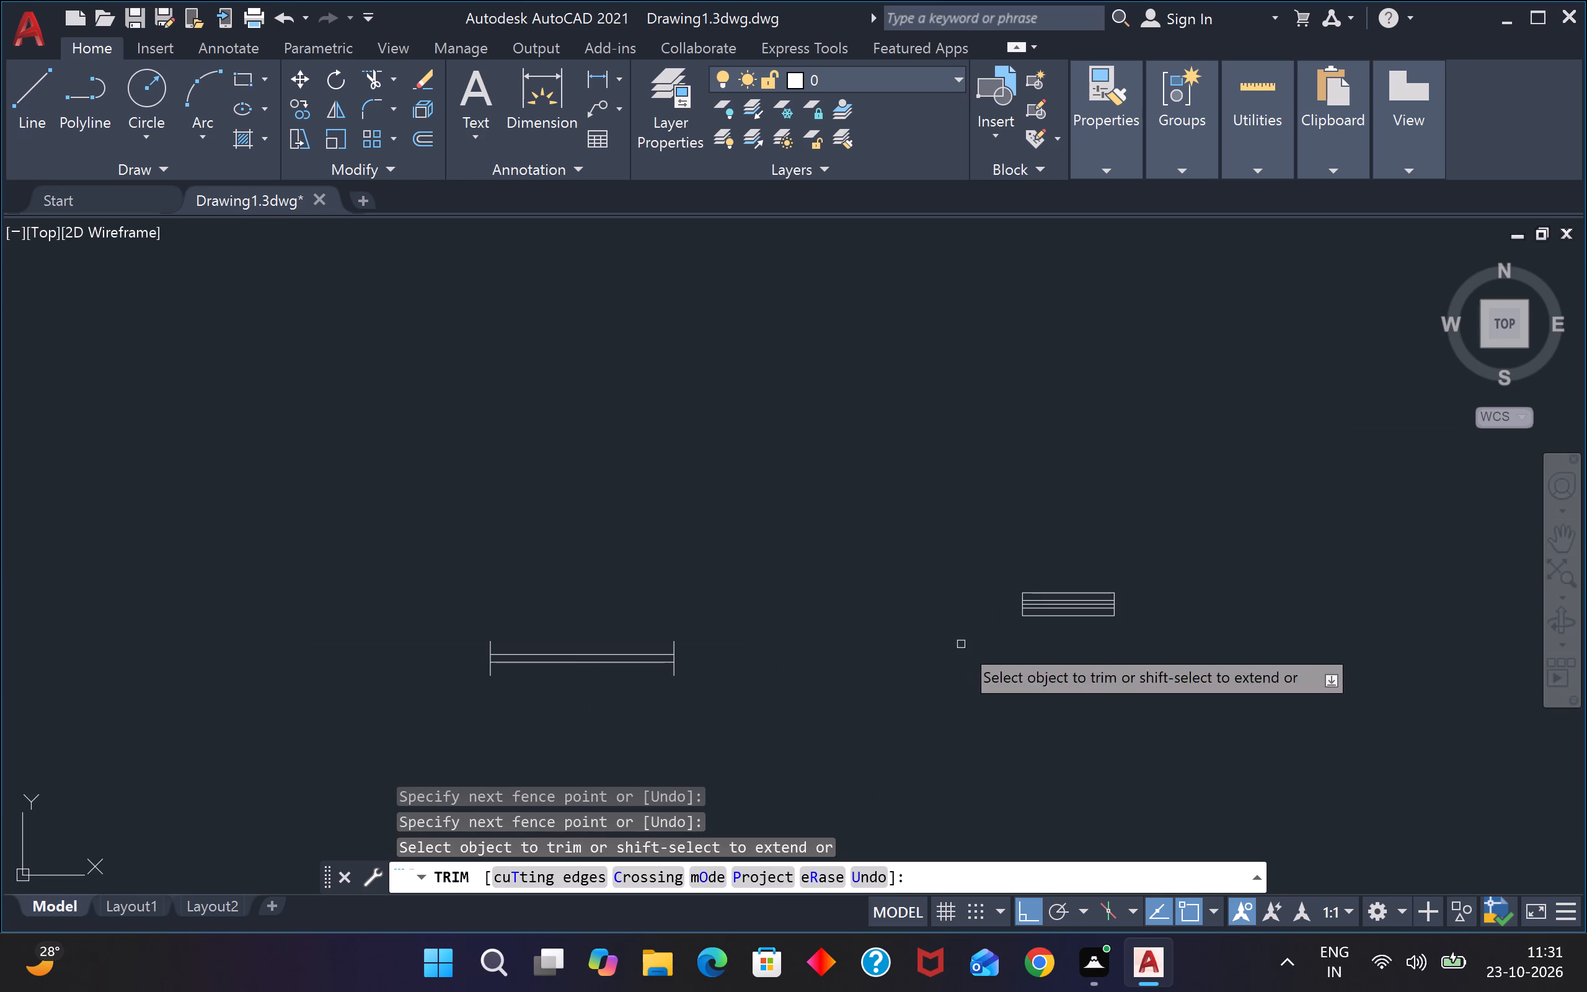
scroll(1074, 598, up, 6)
click(1078, 623)
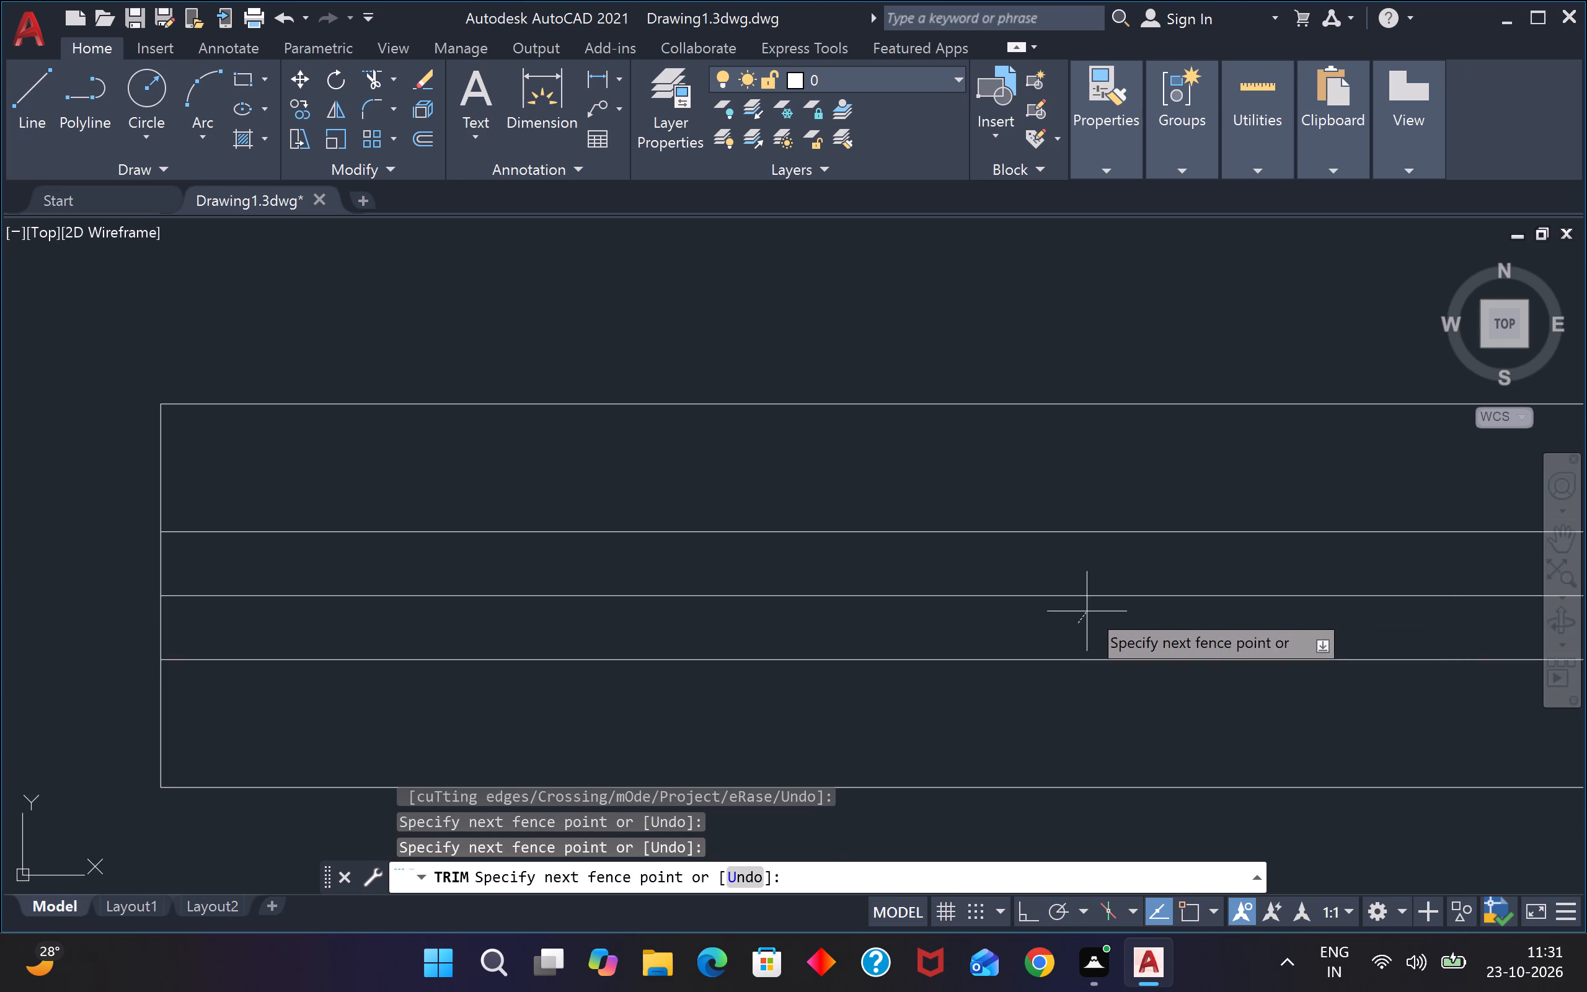
click(1105, 583)
drag(1120, 439, 1122, 426)
click(1156, 242)
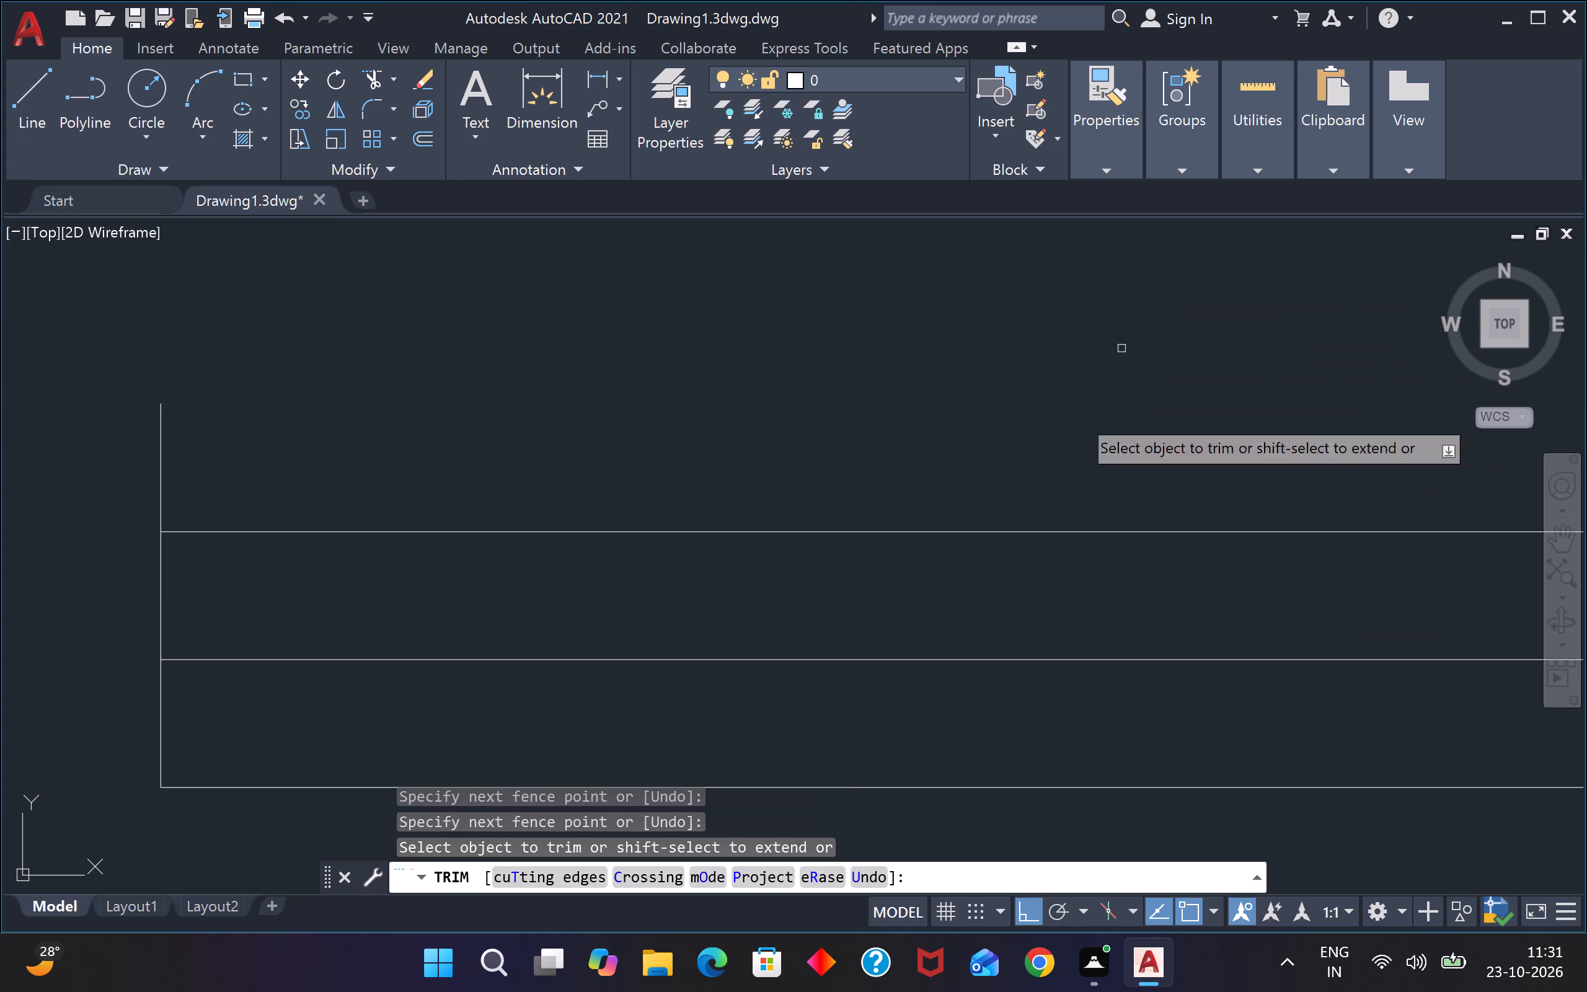
scroll(864, 618, down, 3)
scroll(890, 655, up, 3)
click(898, 643)
drag(802, 709, 803, 709)
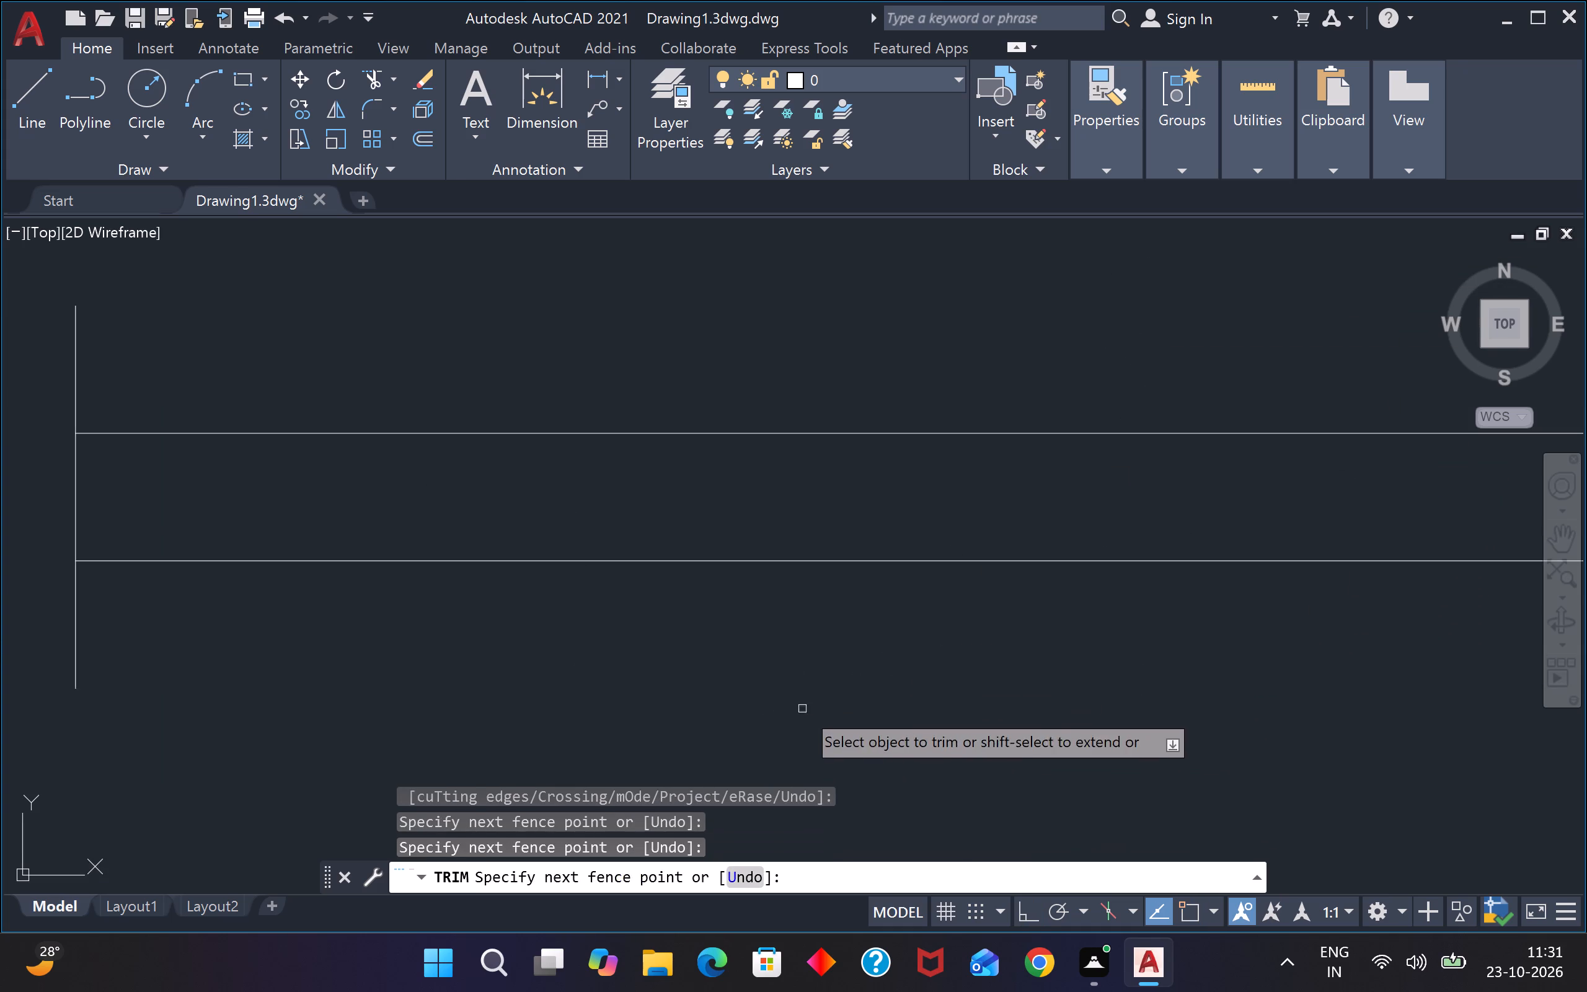
drag(803, 709, 804, 703)
Copy the 4' window symbol into the plan's top exterior wall, one above each of the two upper rooms.
scroll(827, 665, down, 10)
scroll(785, 703, up, 3)
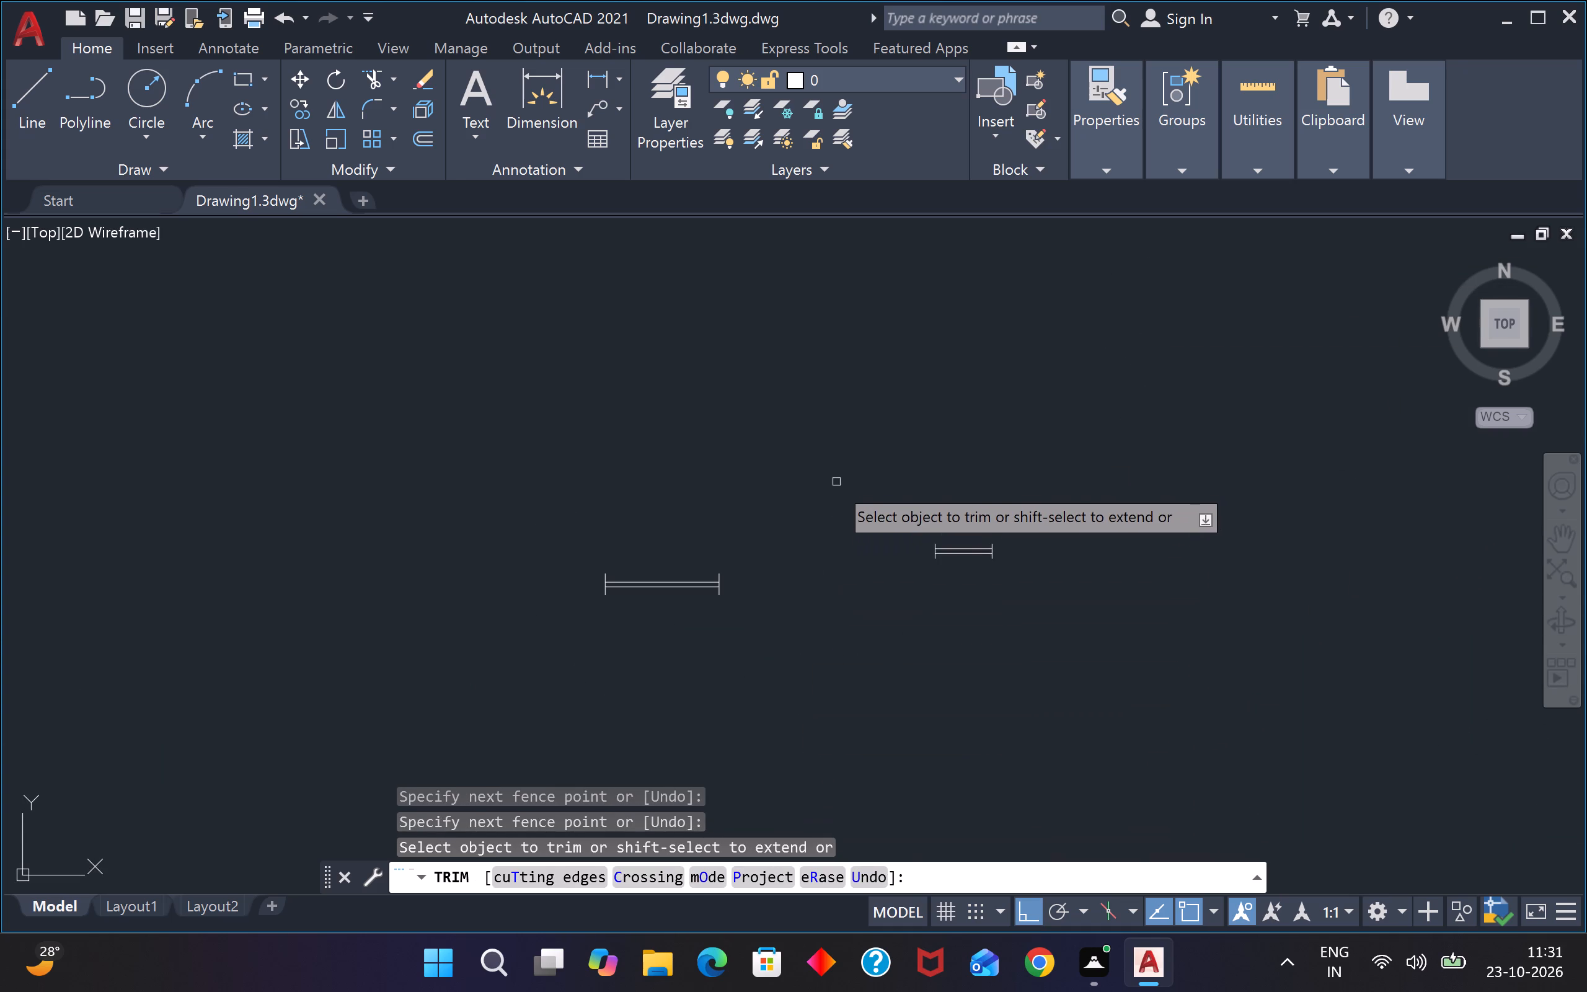
key(Escape)
click(822, 510)
click(285, 675)
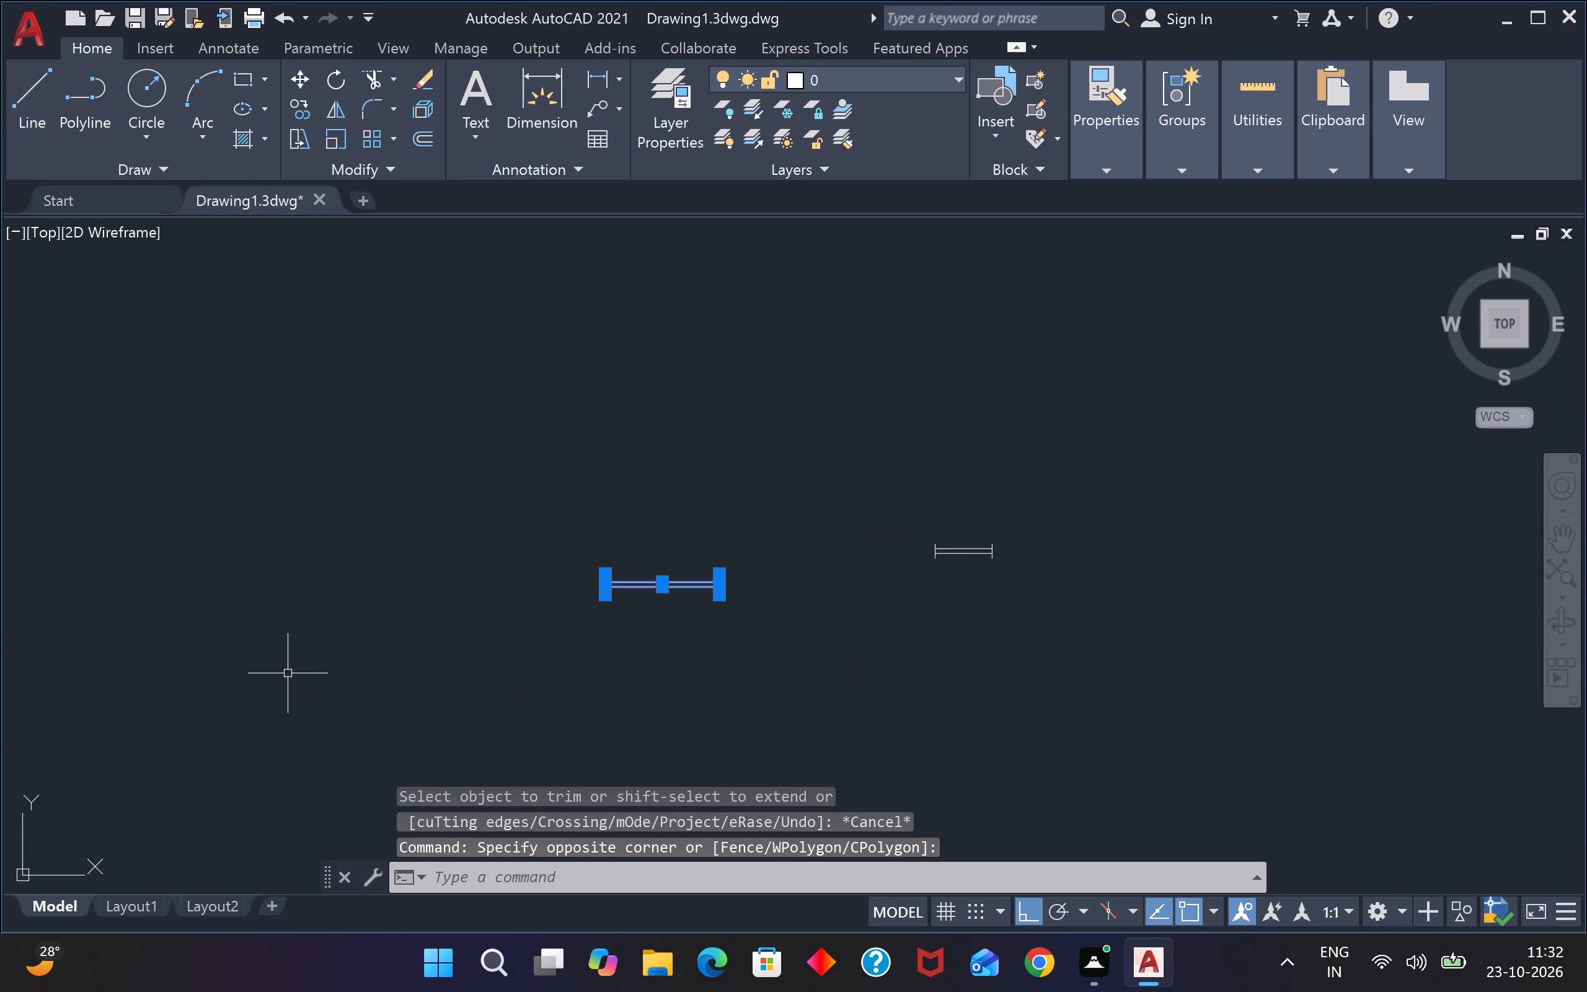
key(c)
key(o)
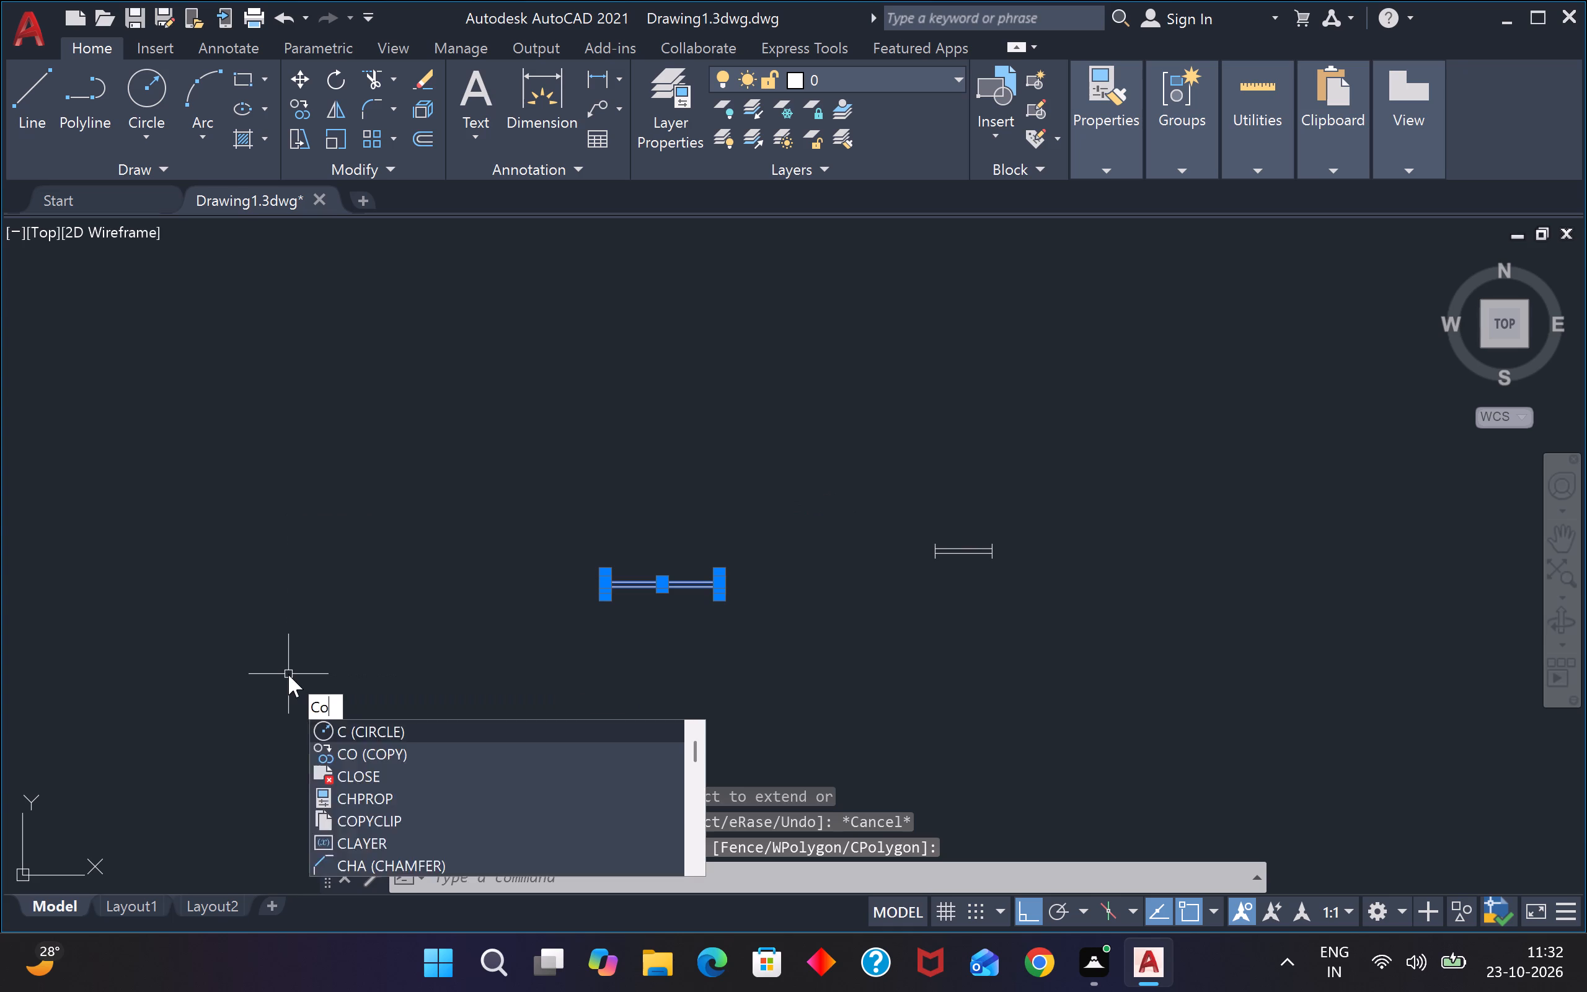
key(Return)
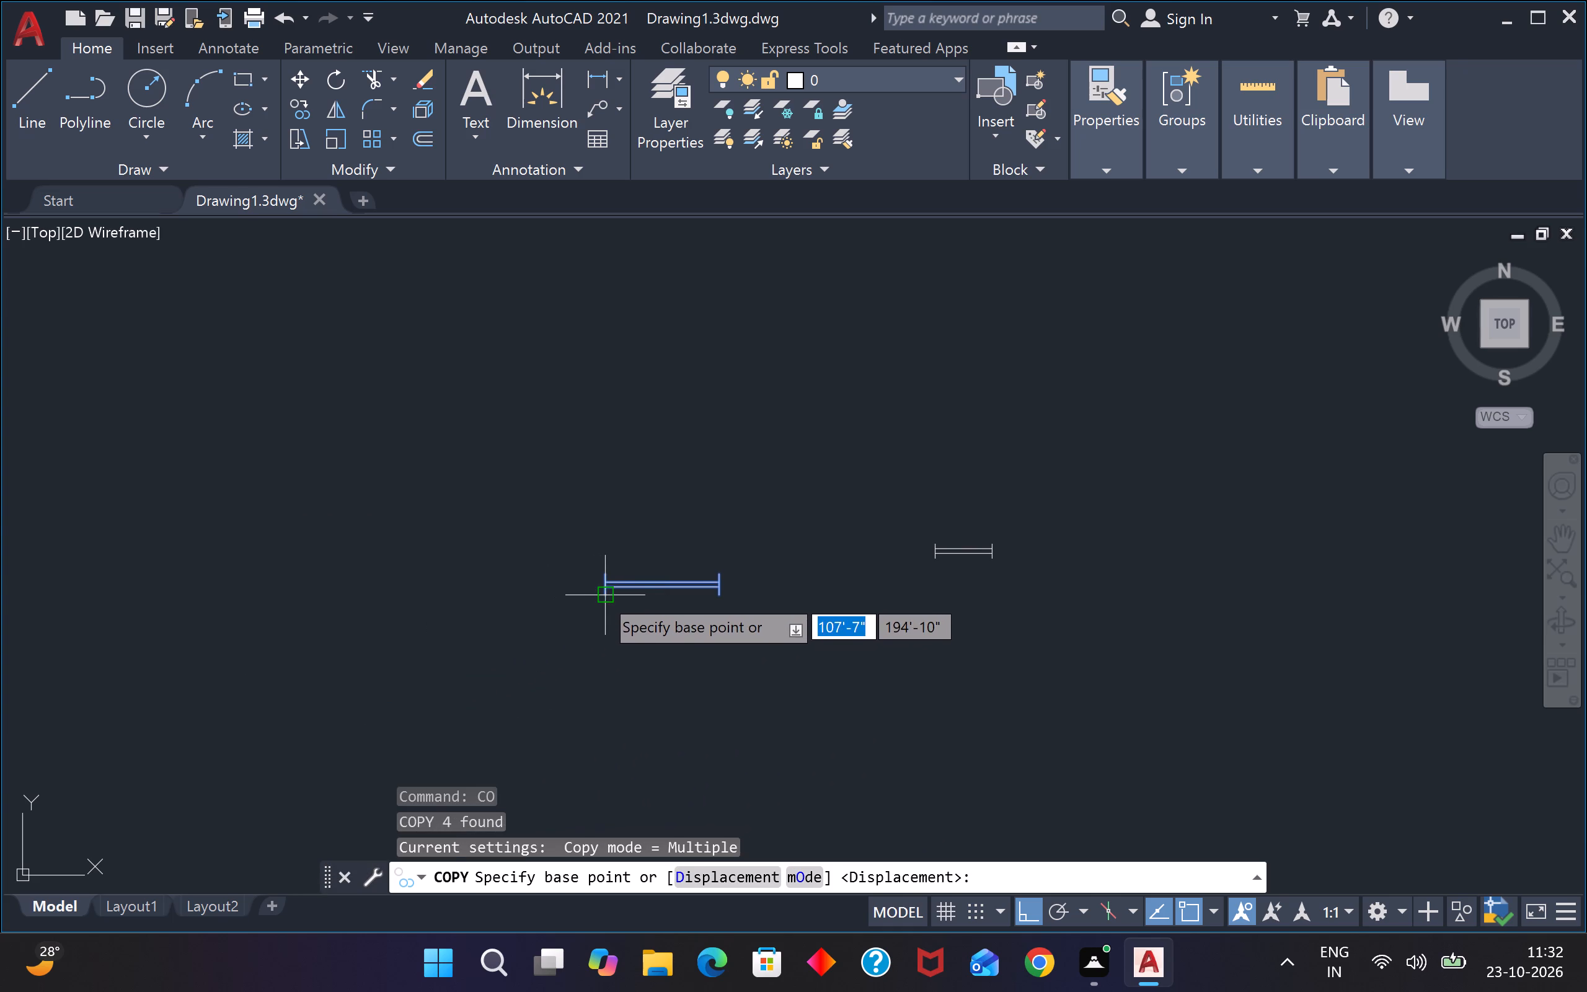
click(600, 593)
scroll(631, 570, down, 4)
scroll(929, 559, up, 3)
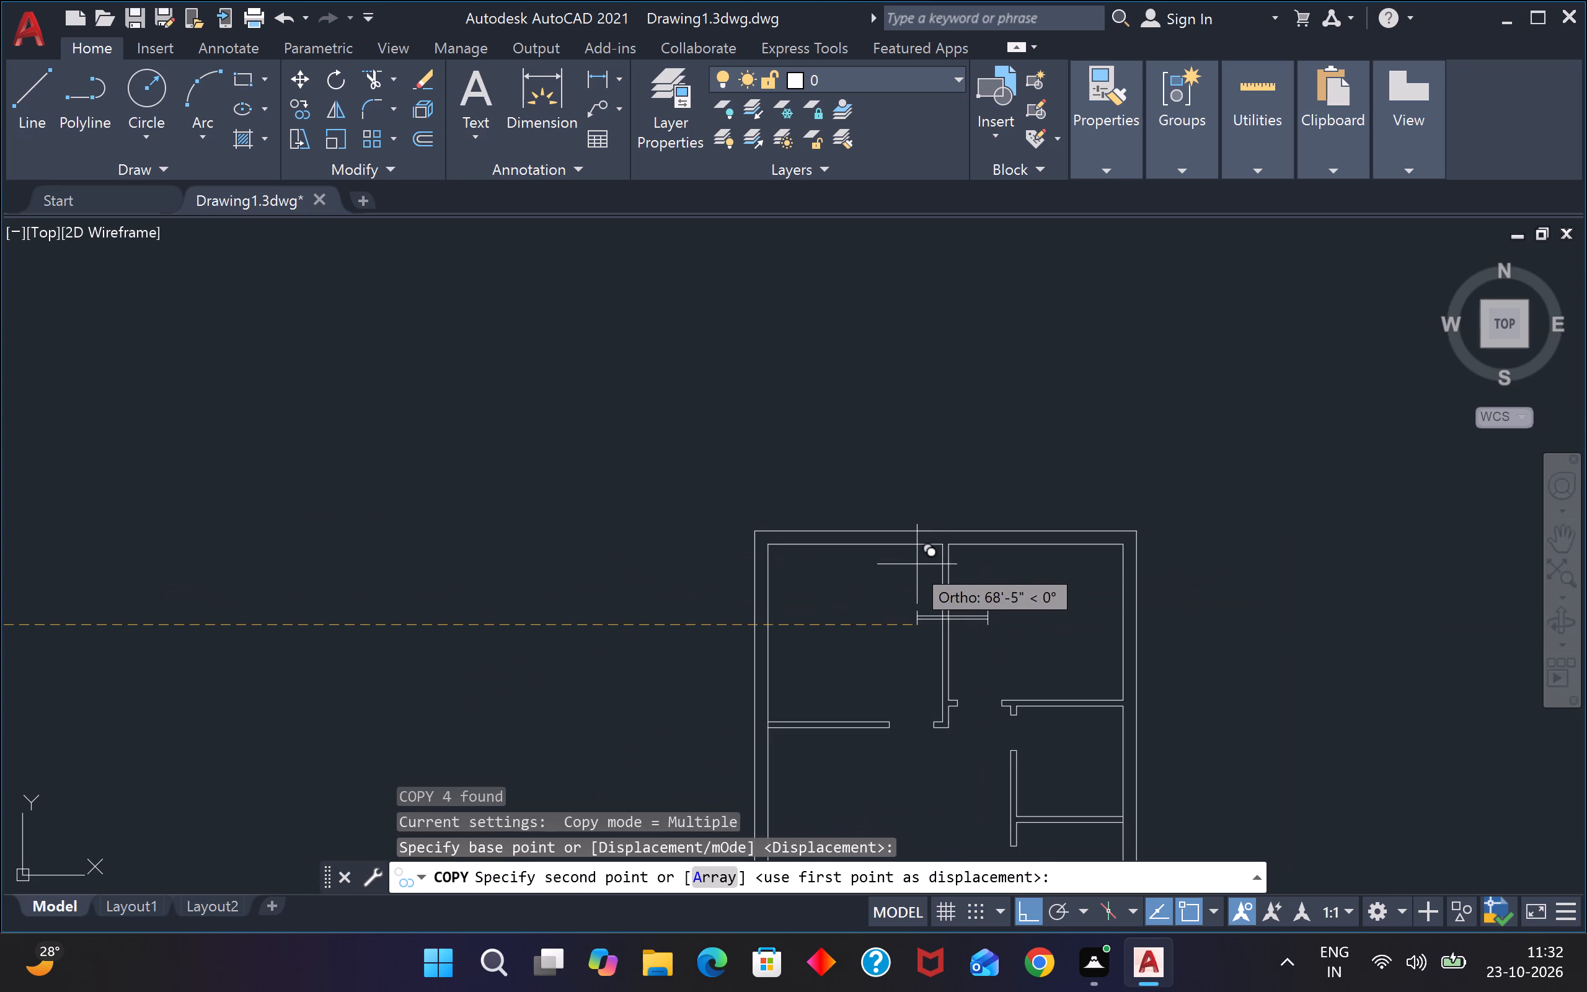
key(F8)
scroll(865, 539, up, 3)
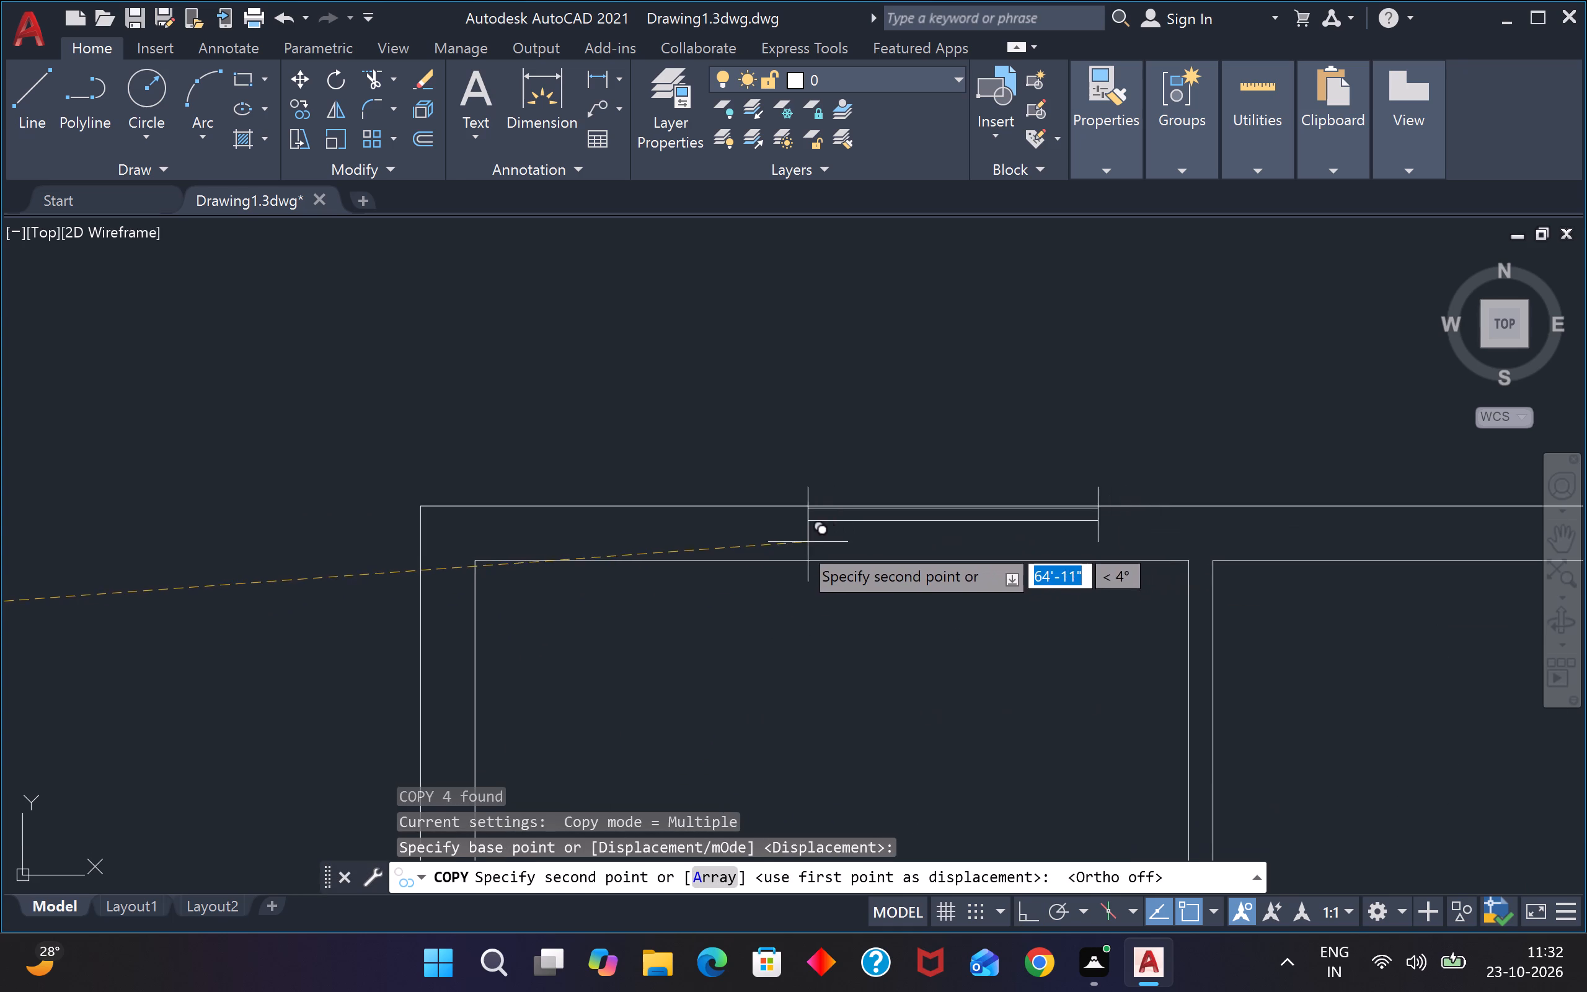
click(710, 559)
scroll(726, 565, down, 3)
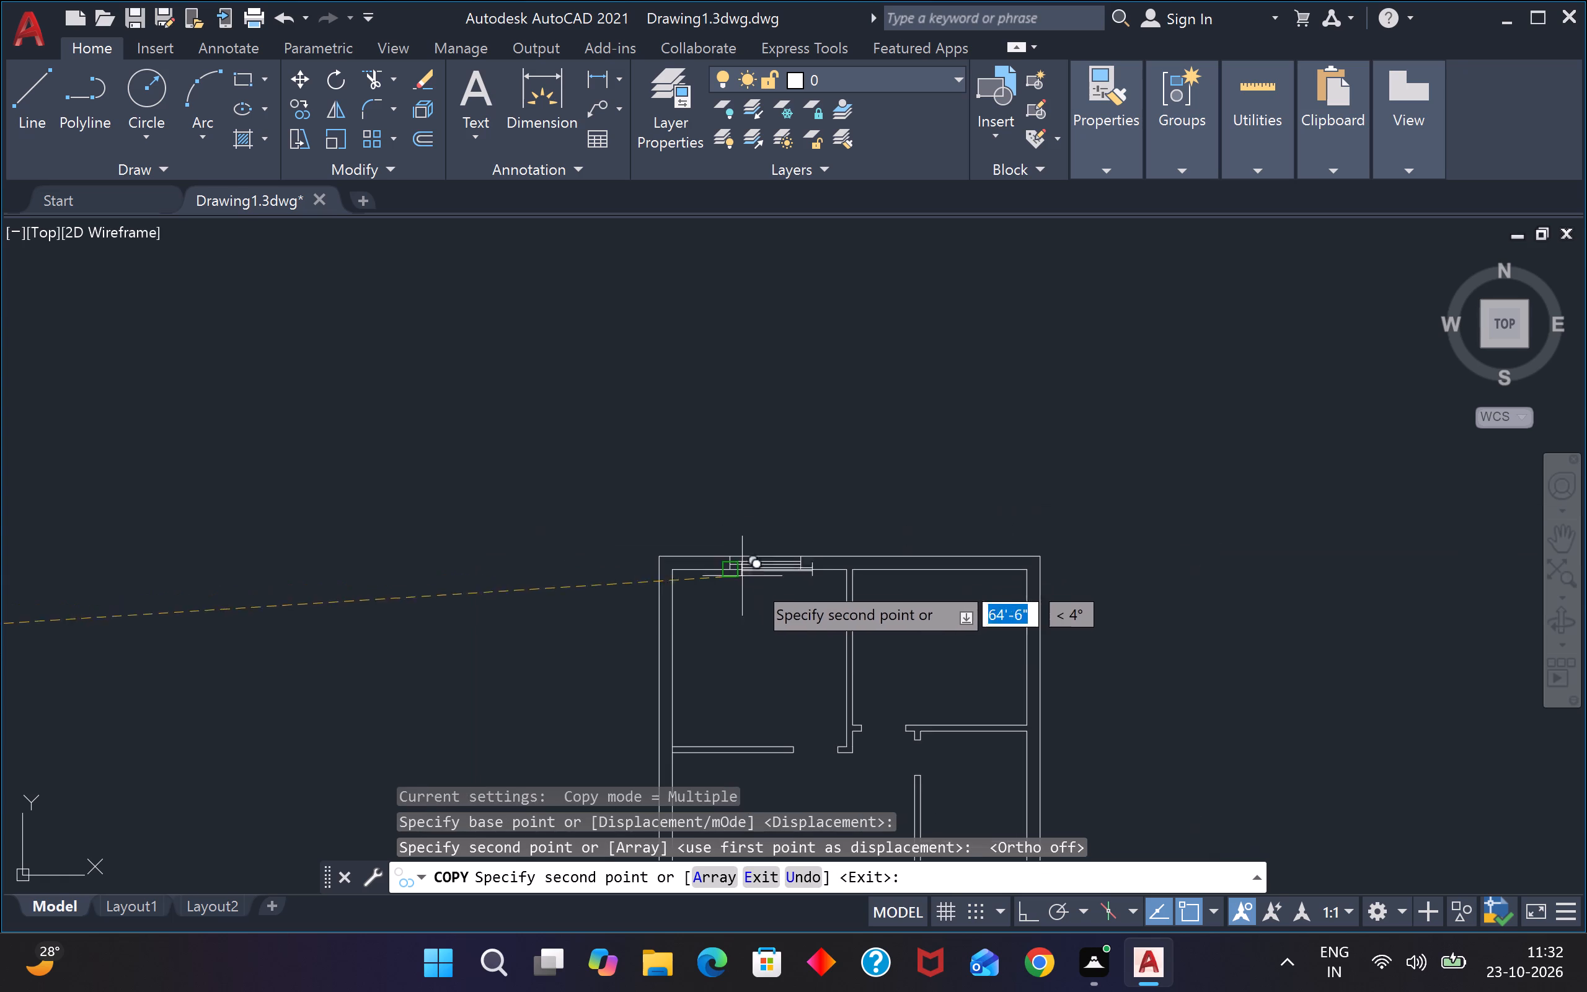
scroll(924, 565, up, 3)
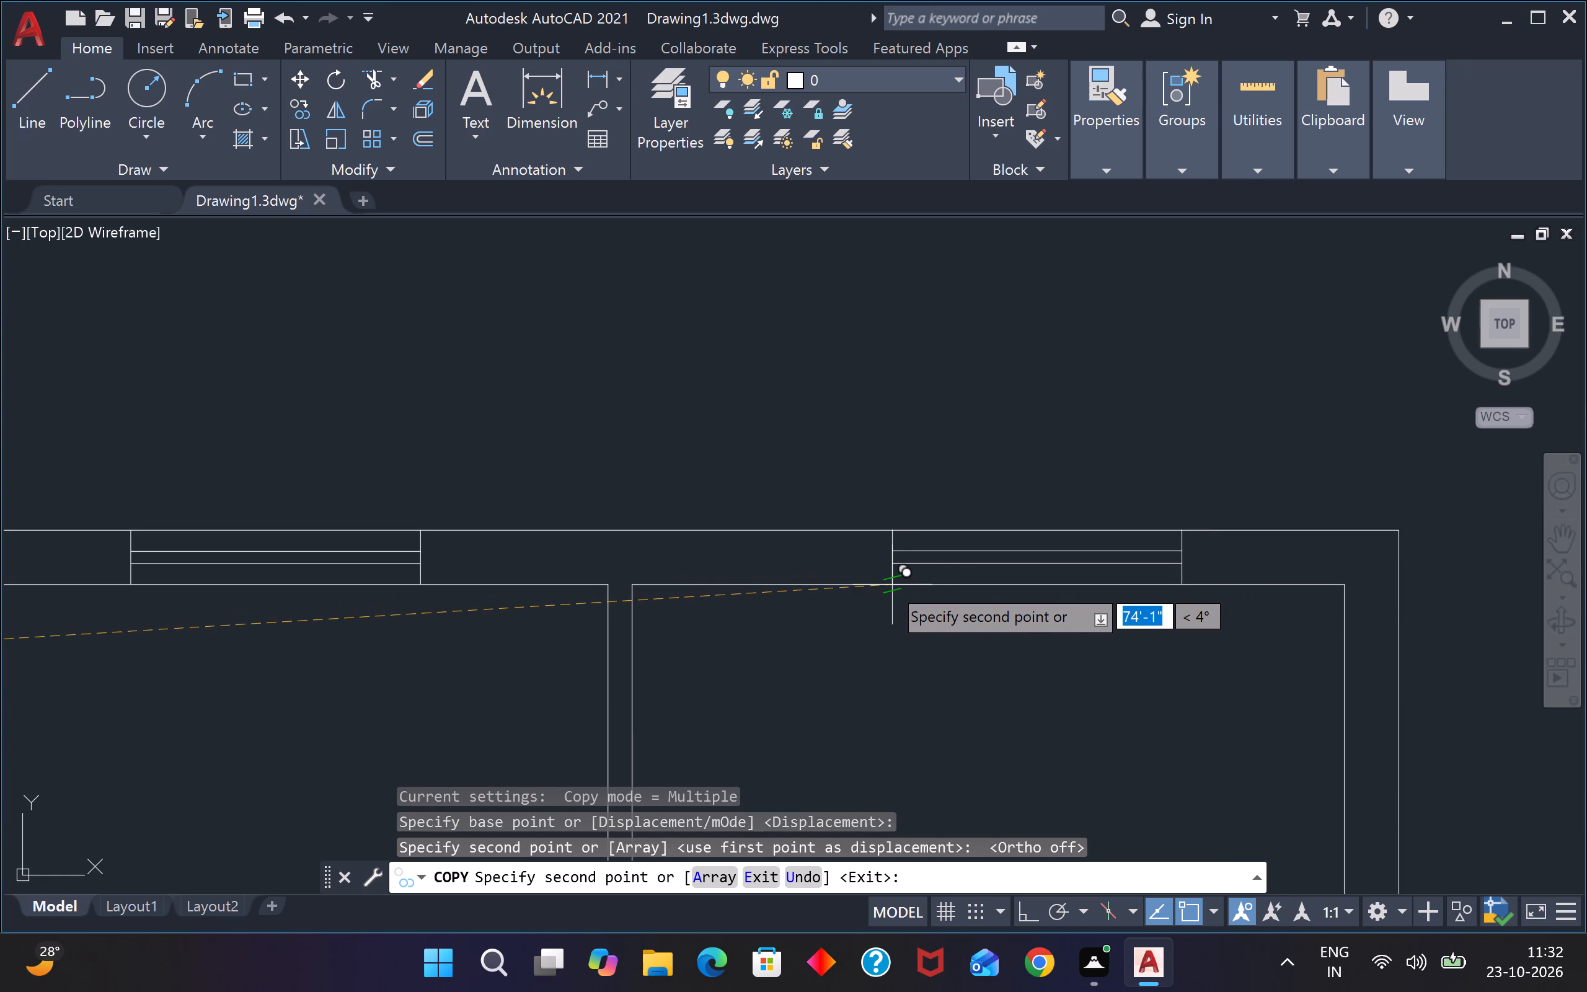
click(888, 583)
Place two more copies of the 4' window in the bottom exterior wall, one on each side of the lower partition.
scroll(893, 575, down, 7)
scroll(905, 684, up, 3)
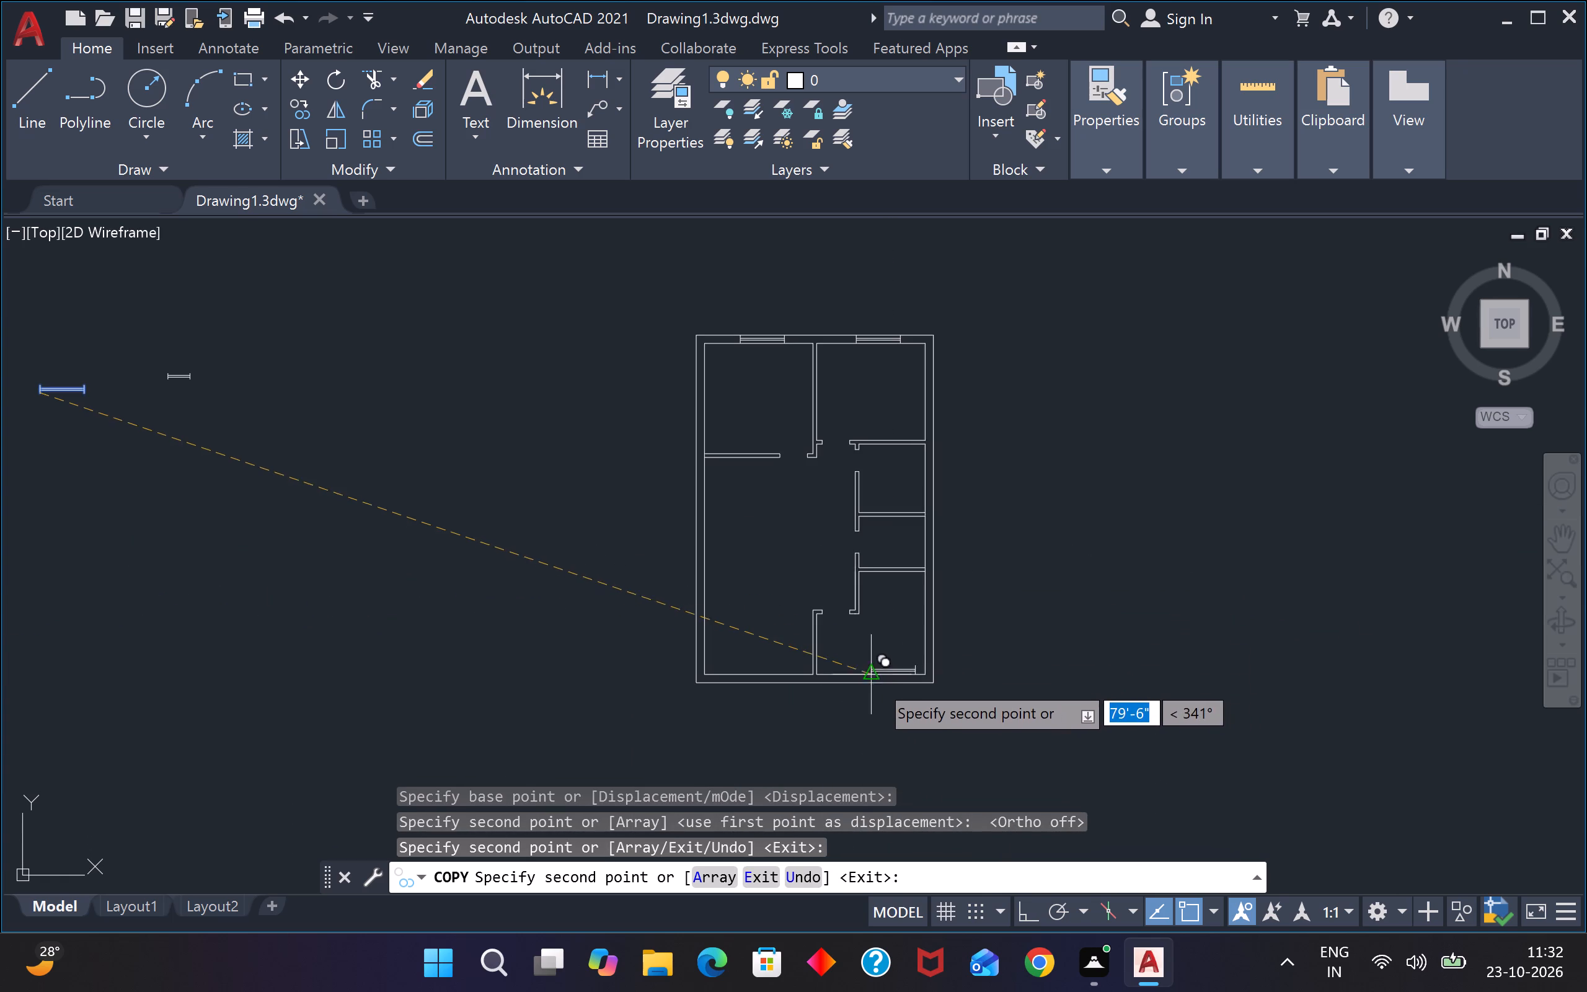
scroll(862, 675, up, 4)
click(823, 725)
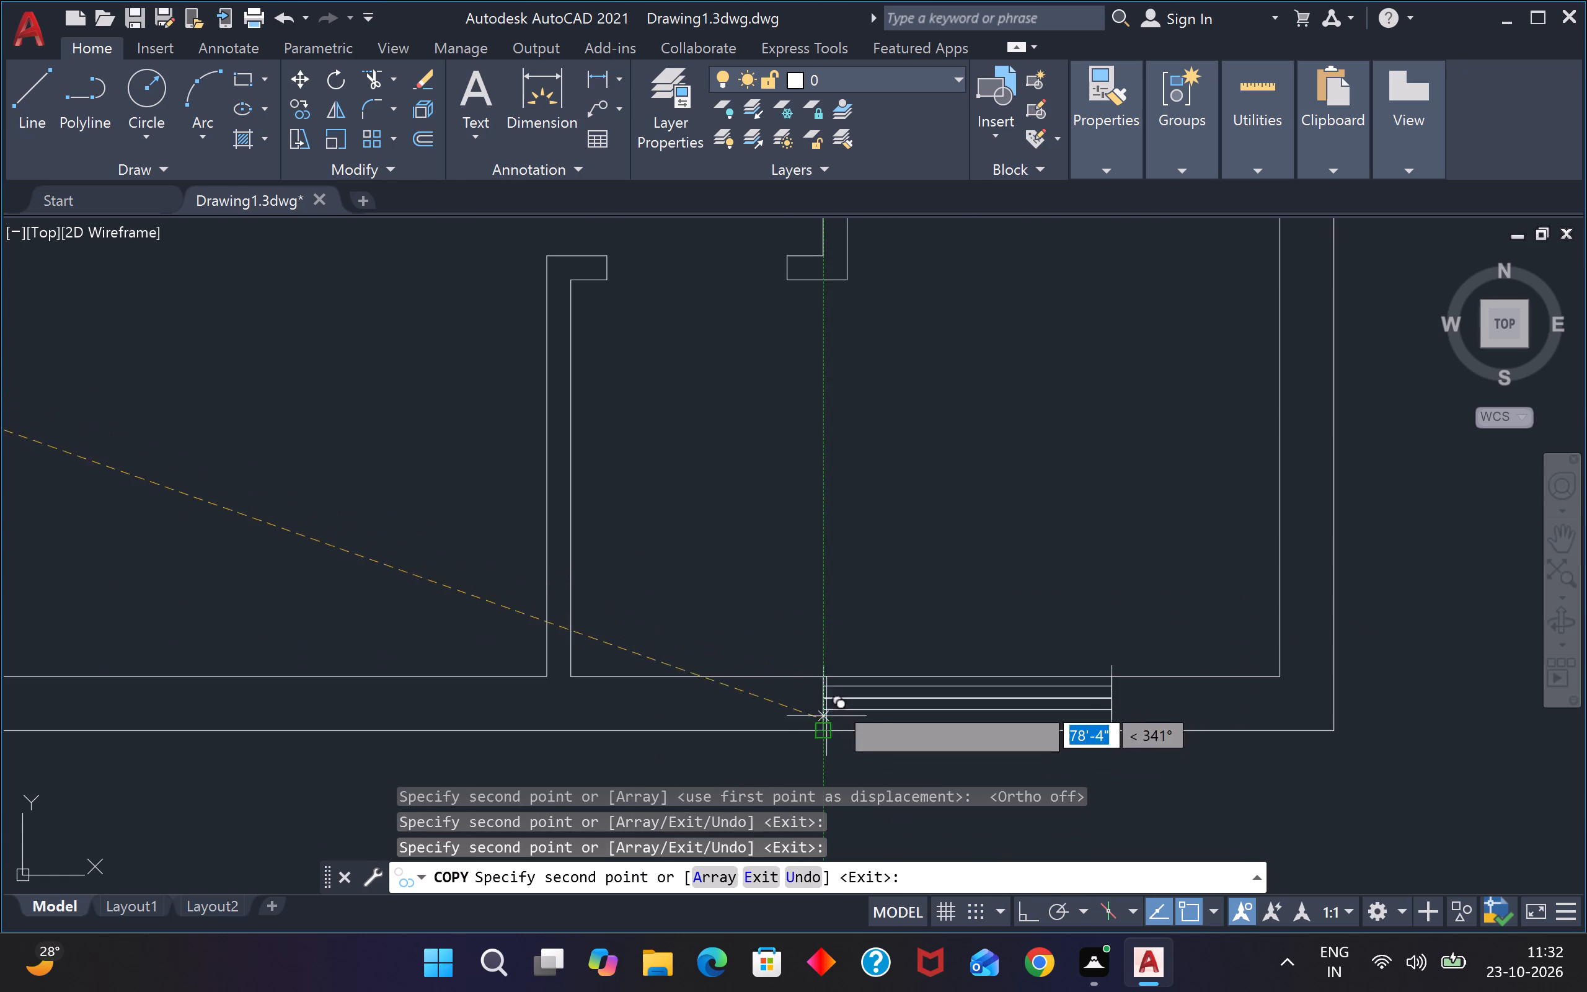
scroll(840, 692, down, 3)
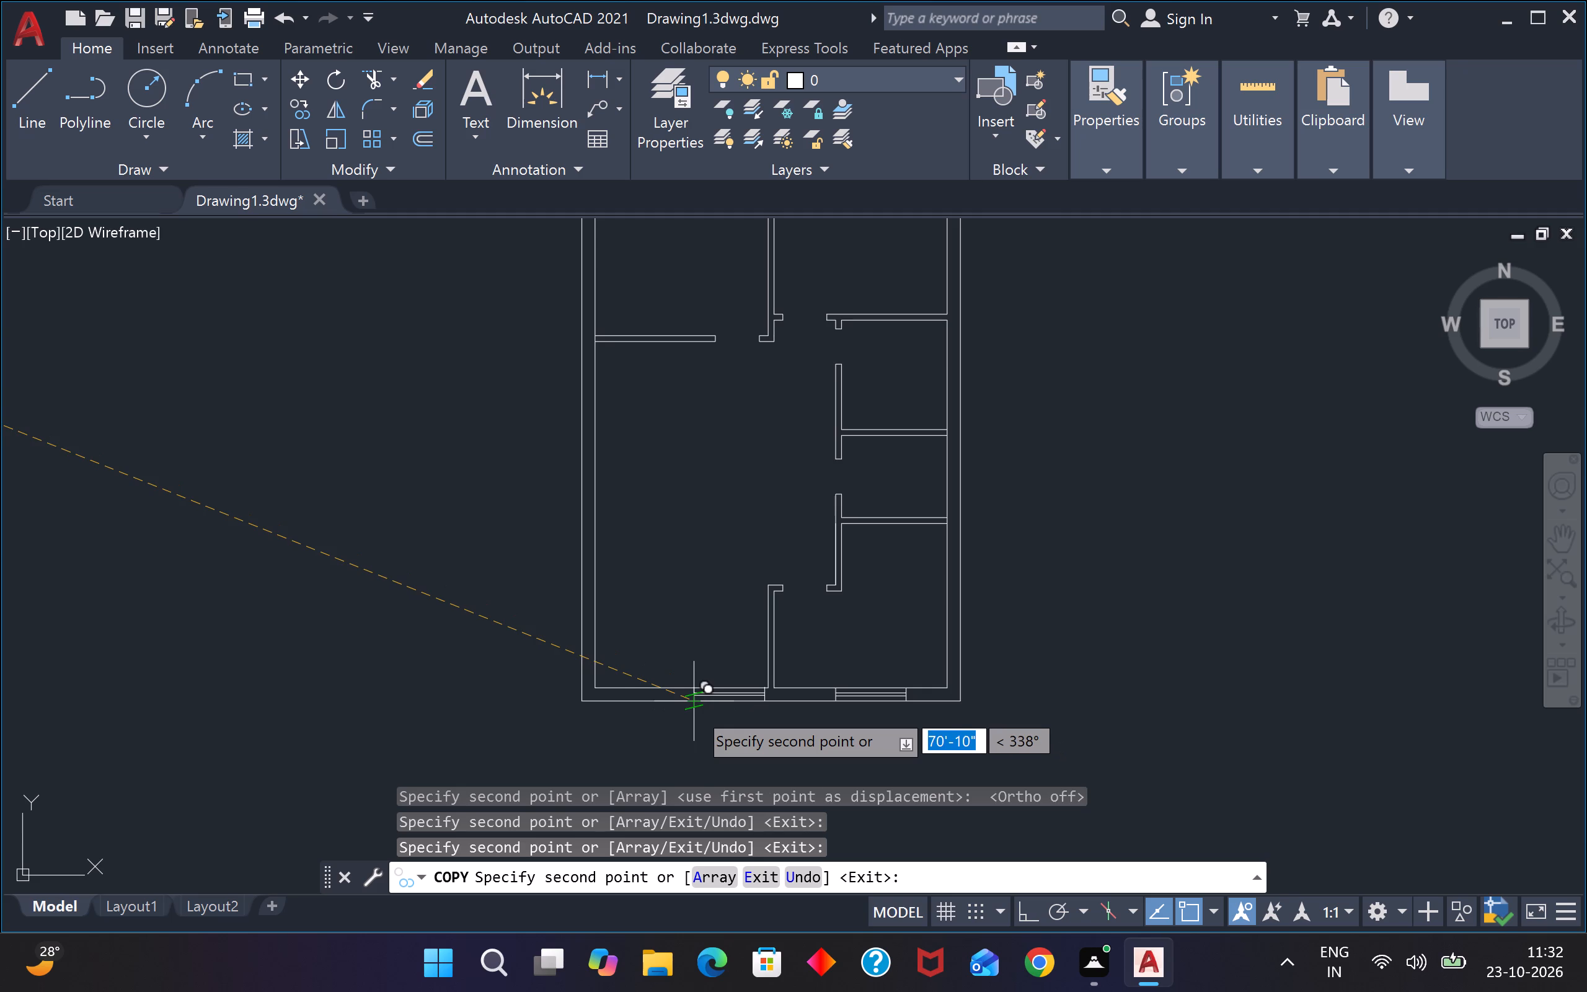
click(694, 708)
scroll(694, 708, down, 3)
scroll(742, 689, up, 3)
scroll(745, 676, down, 2)
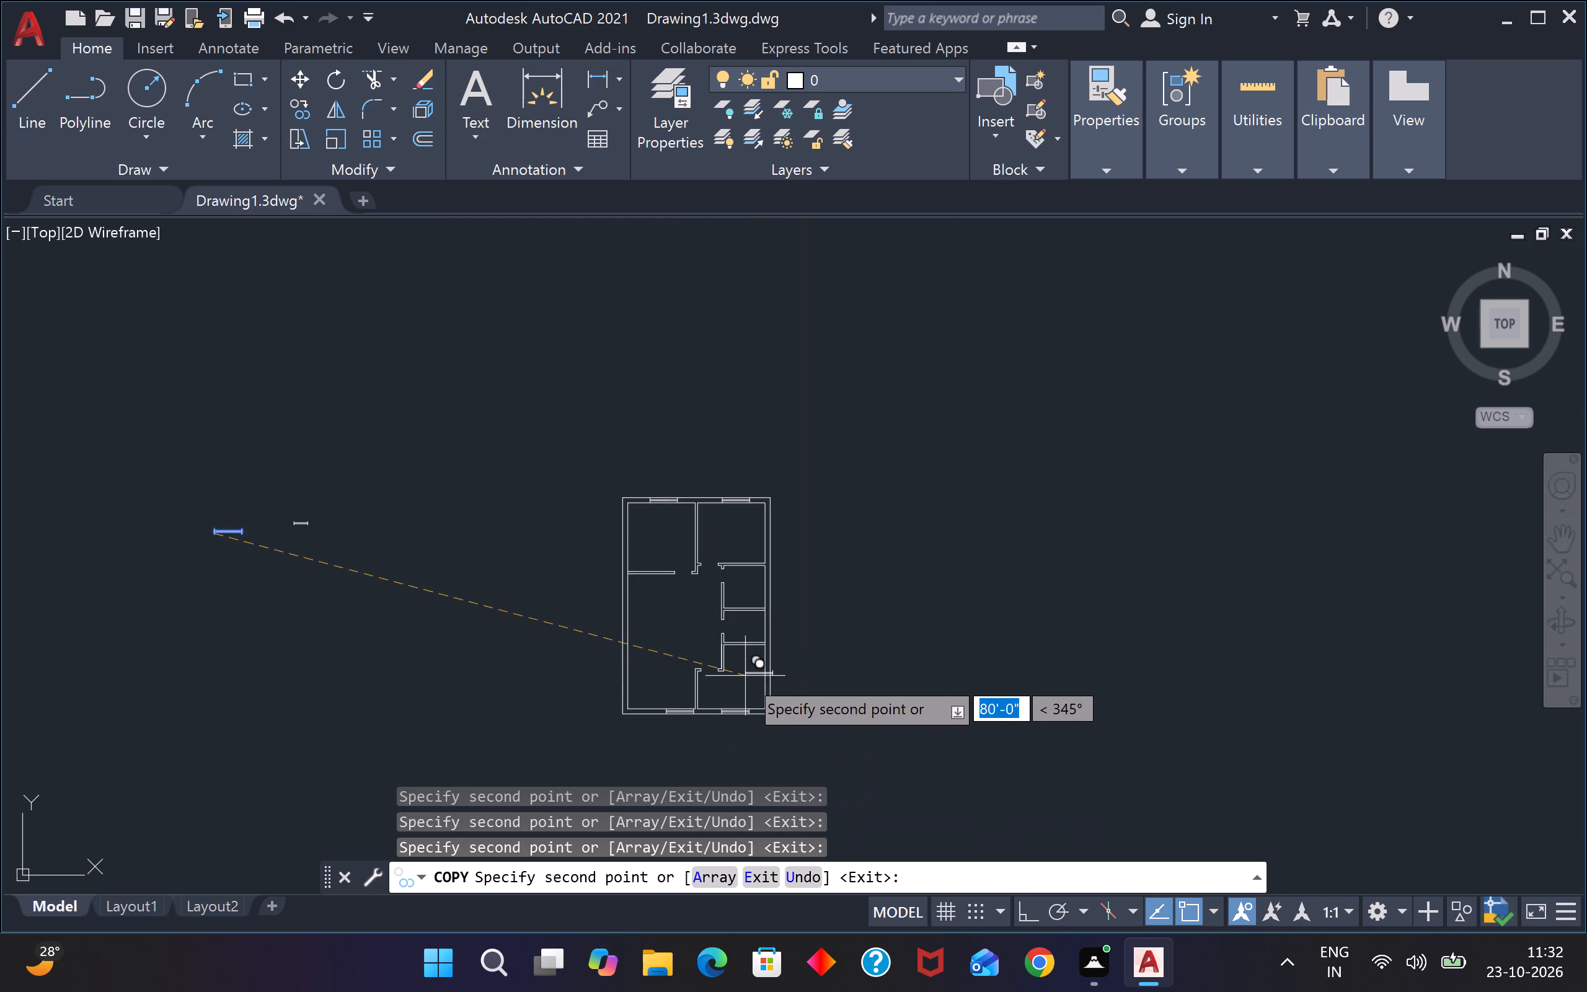
scroll(745, 674, up, 1)
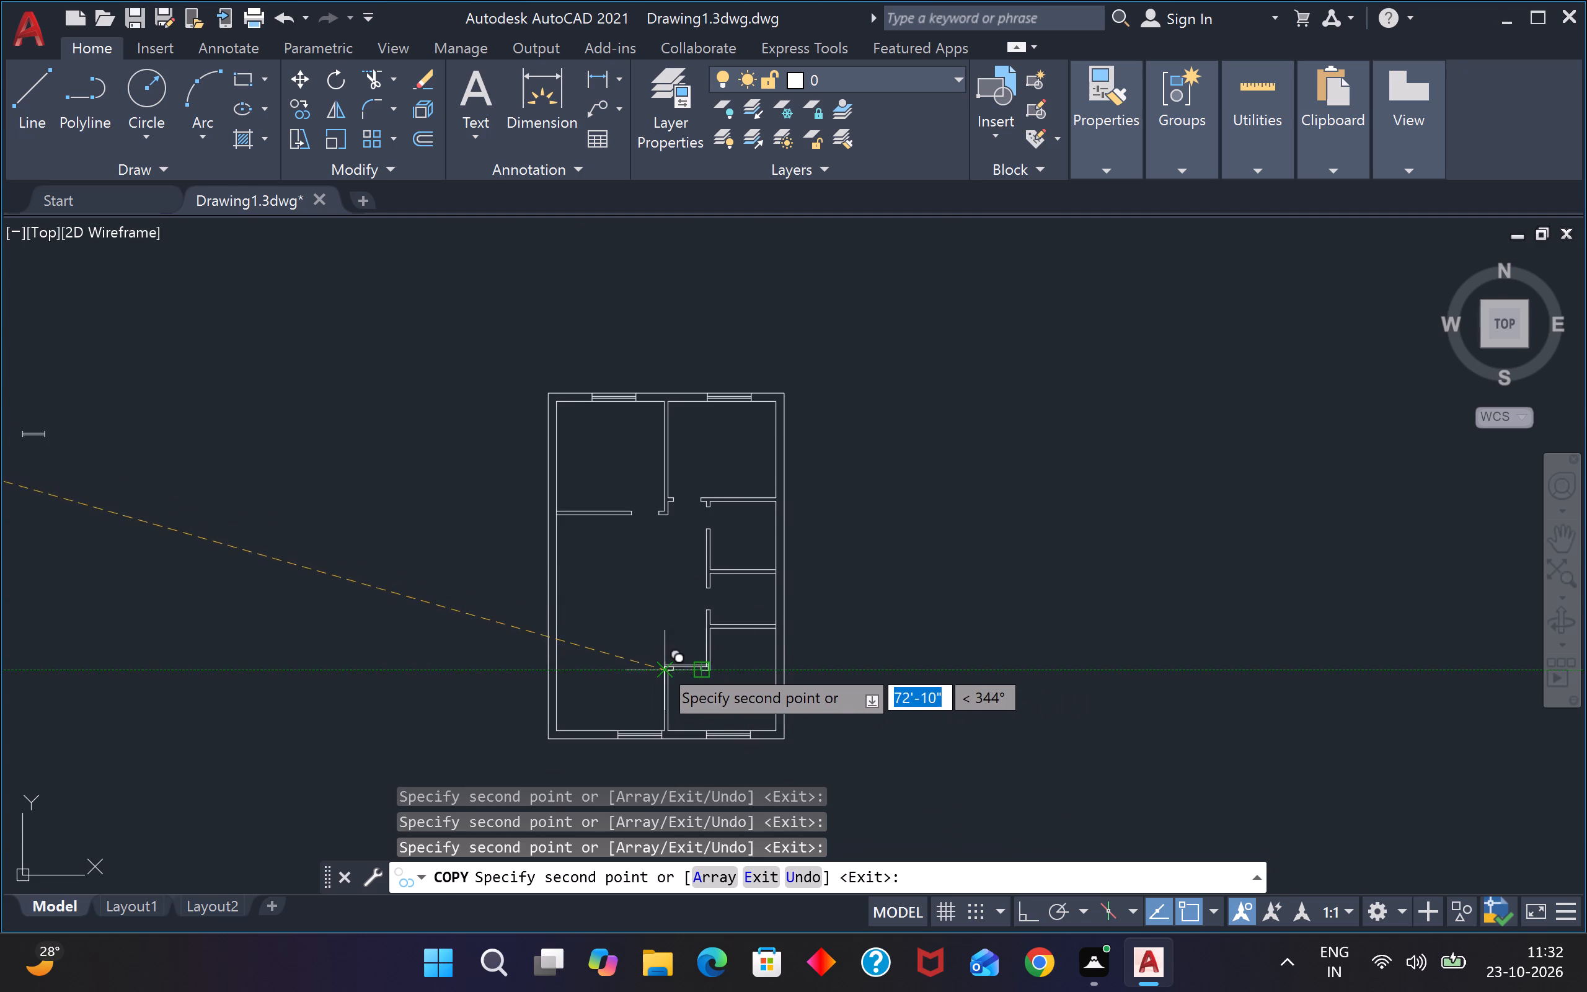
scroll(660, 665, down, 2)
key(Escape)
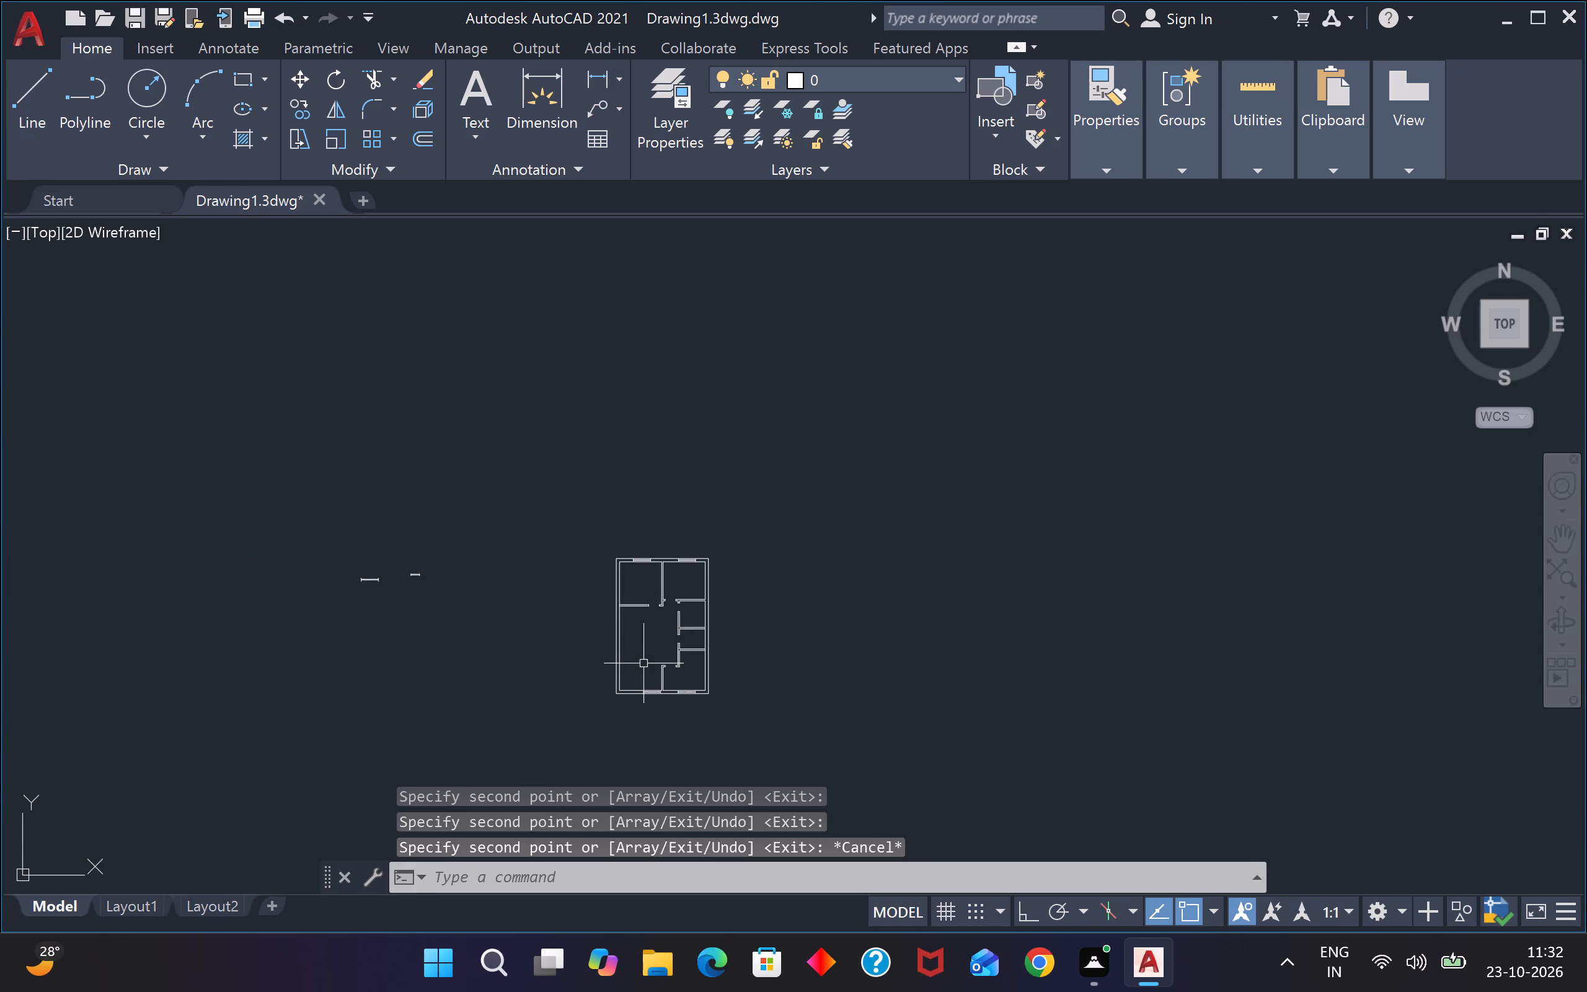
Rotate the horizontal 2' window symbol a quarter turn so it stands vertical.
scroll(405, 566, up, 3)
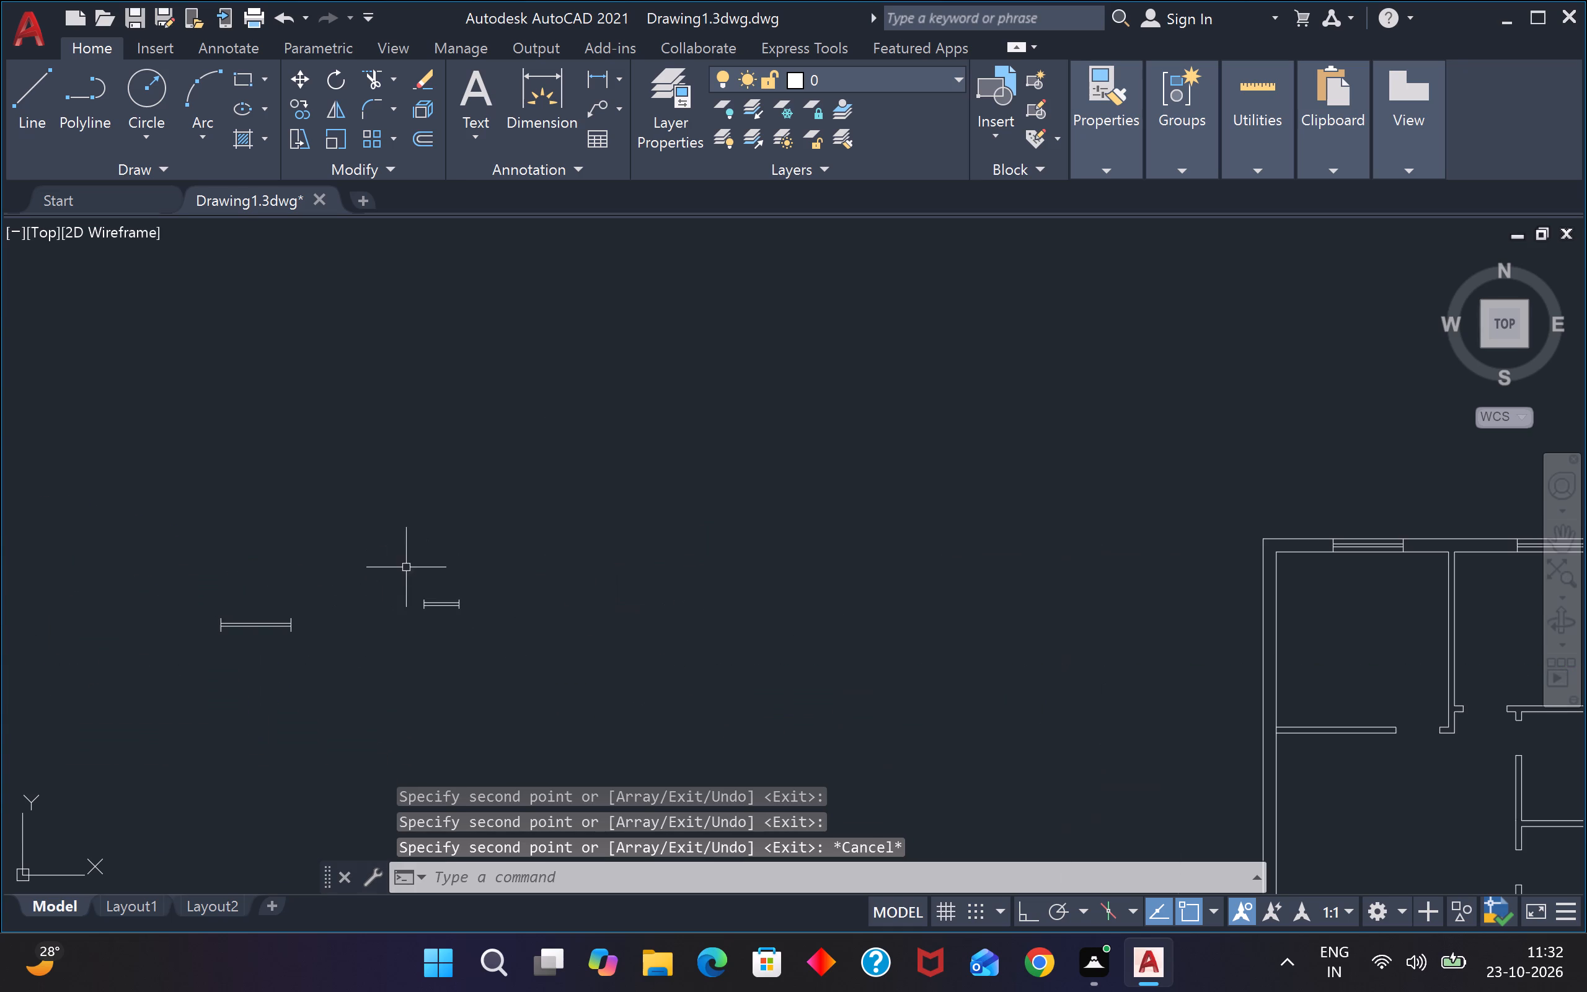
click(581, 564)
click(399, 674)
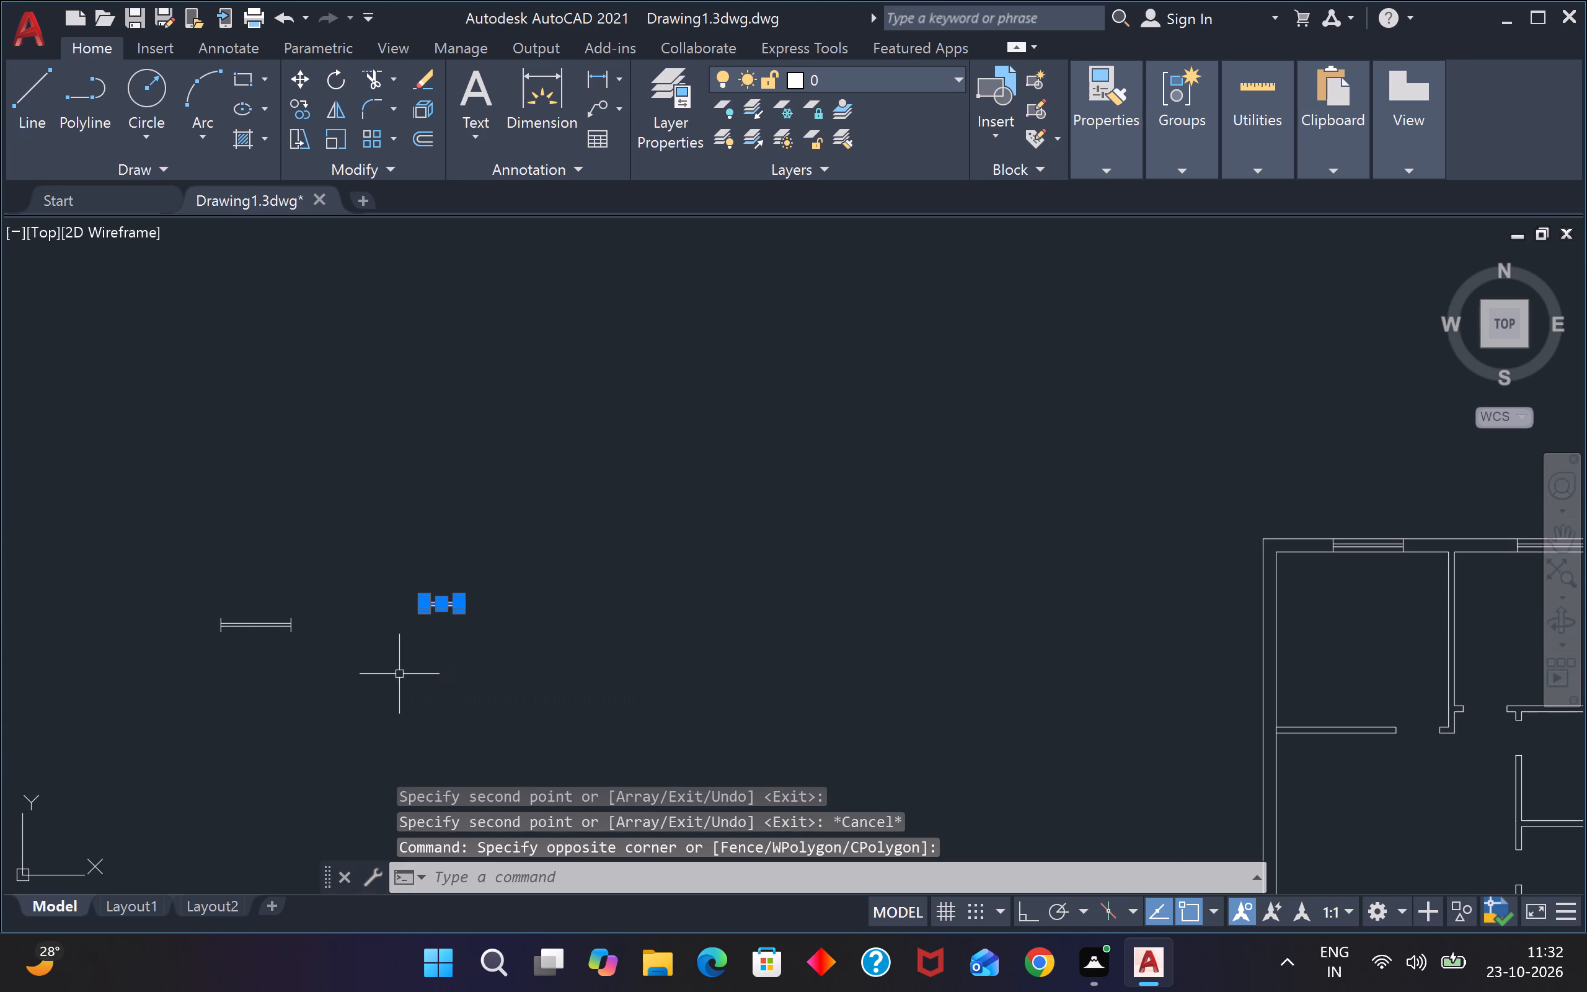
text(ro)
key(Return)
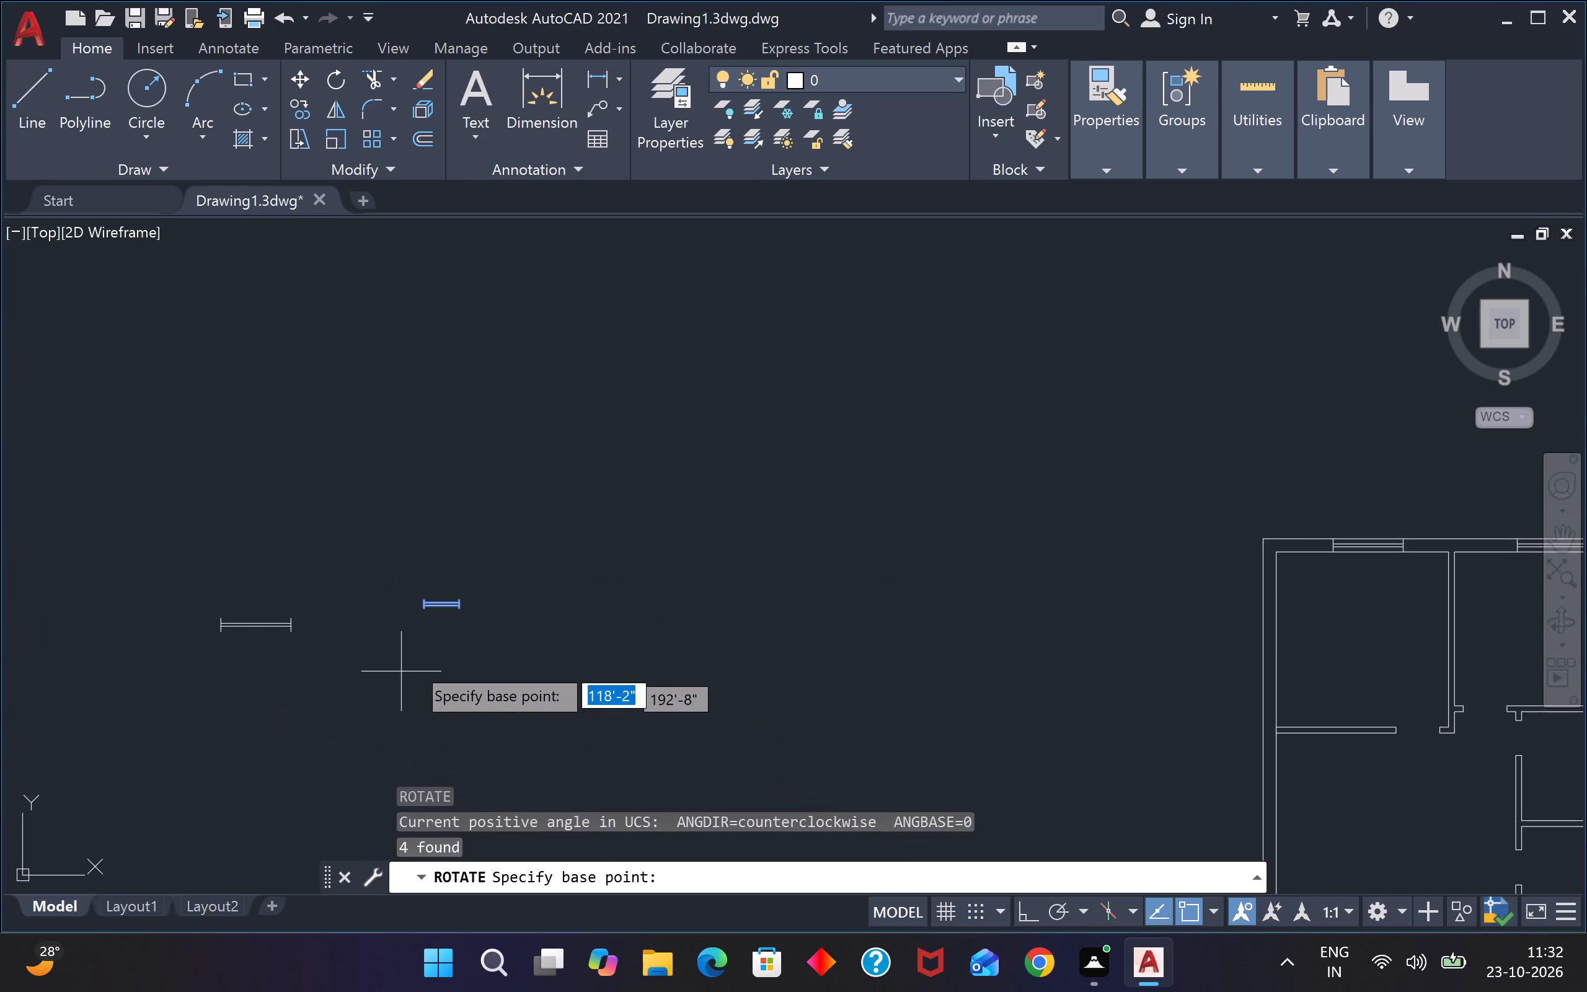
click(461, 598)
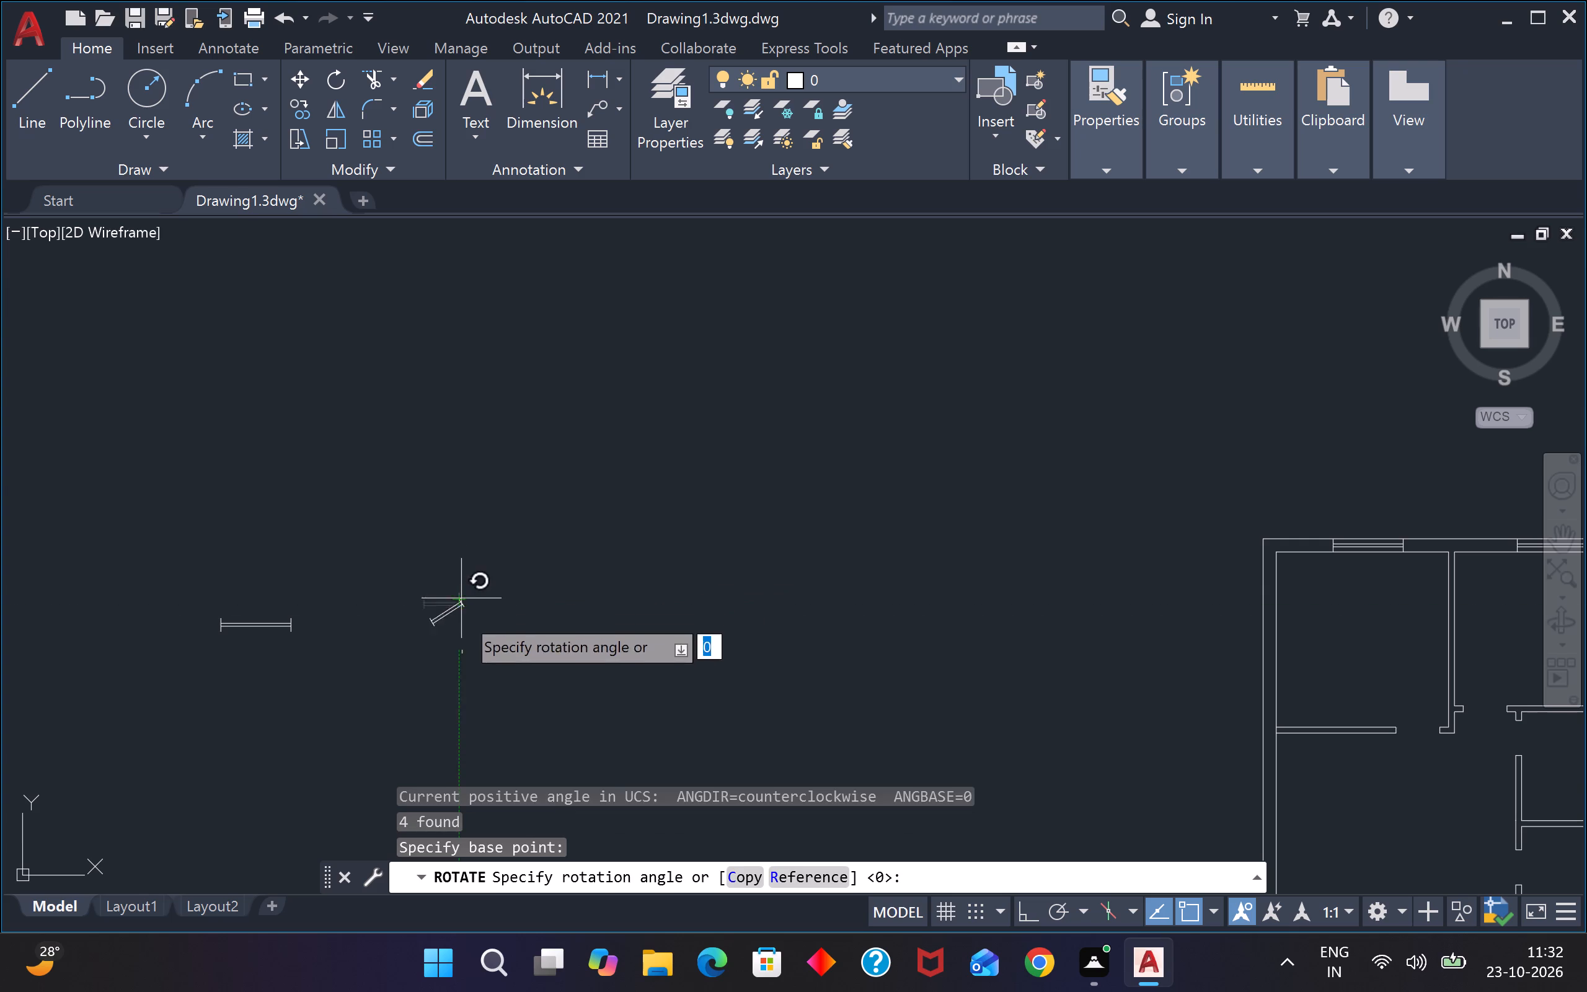
click(447, 726)
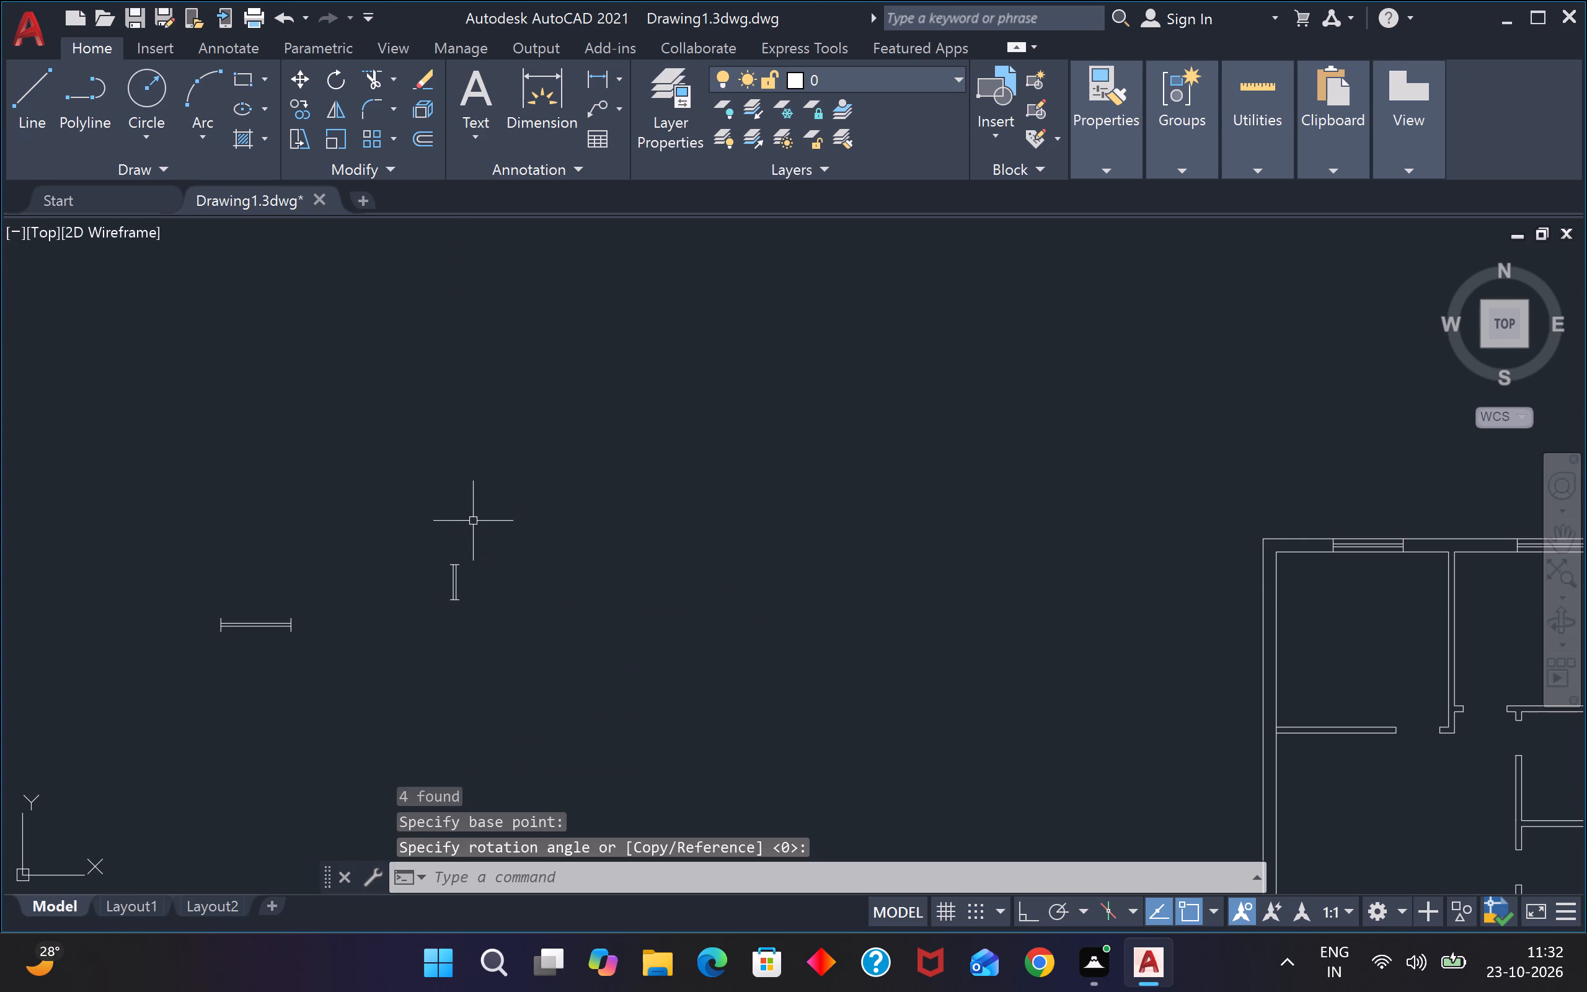
key(Escape)
key(Escape)
key(Escape)
Move the vertical 2' window symbol onto the right exterior wall's outer line, beside the small room below the upper-right room.
click(473, 519)
click(434, 678)
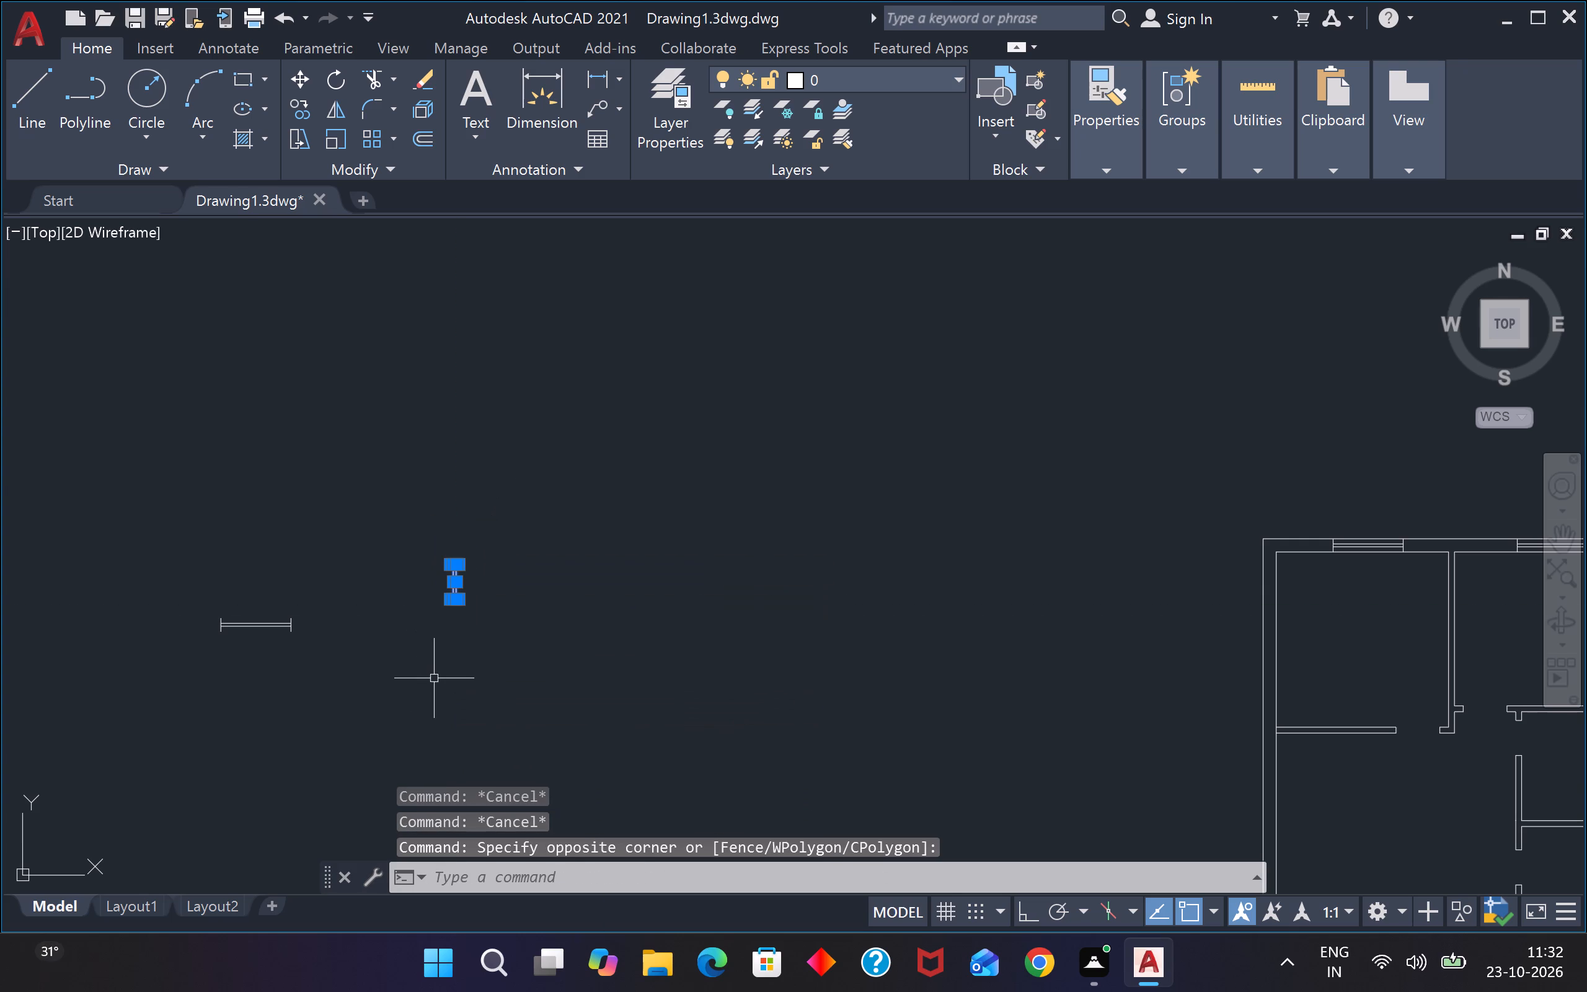
key(m)
key(space)
scroll(482, 613, up, 3)
click(391, 564)
scroll(431, 570, down, 2)
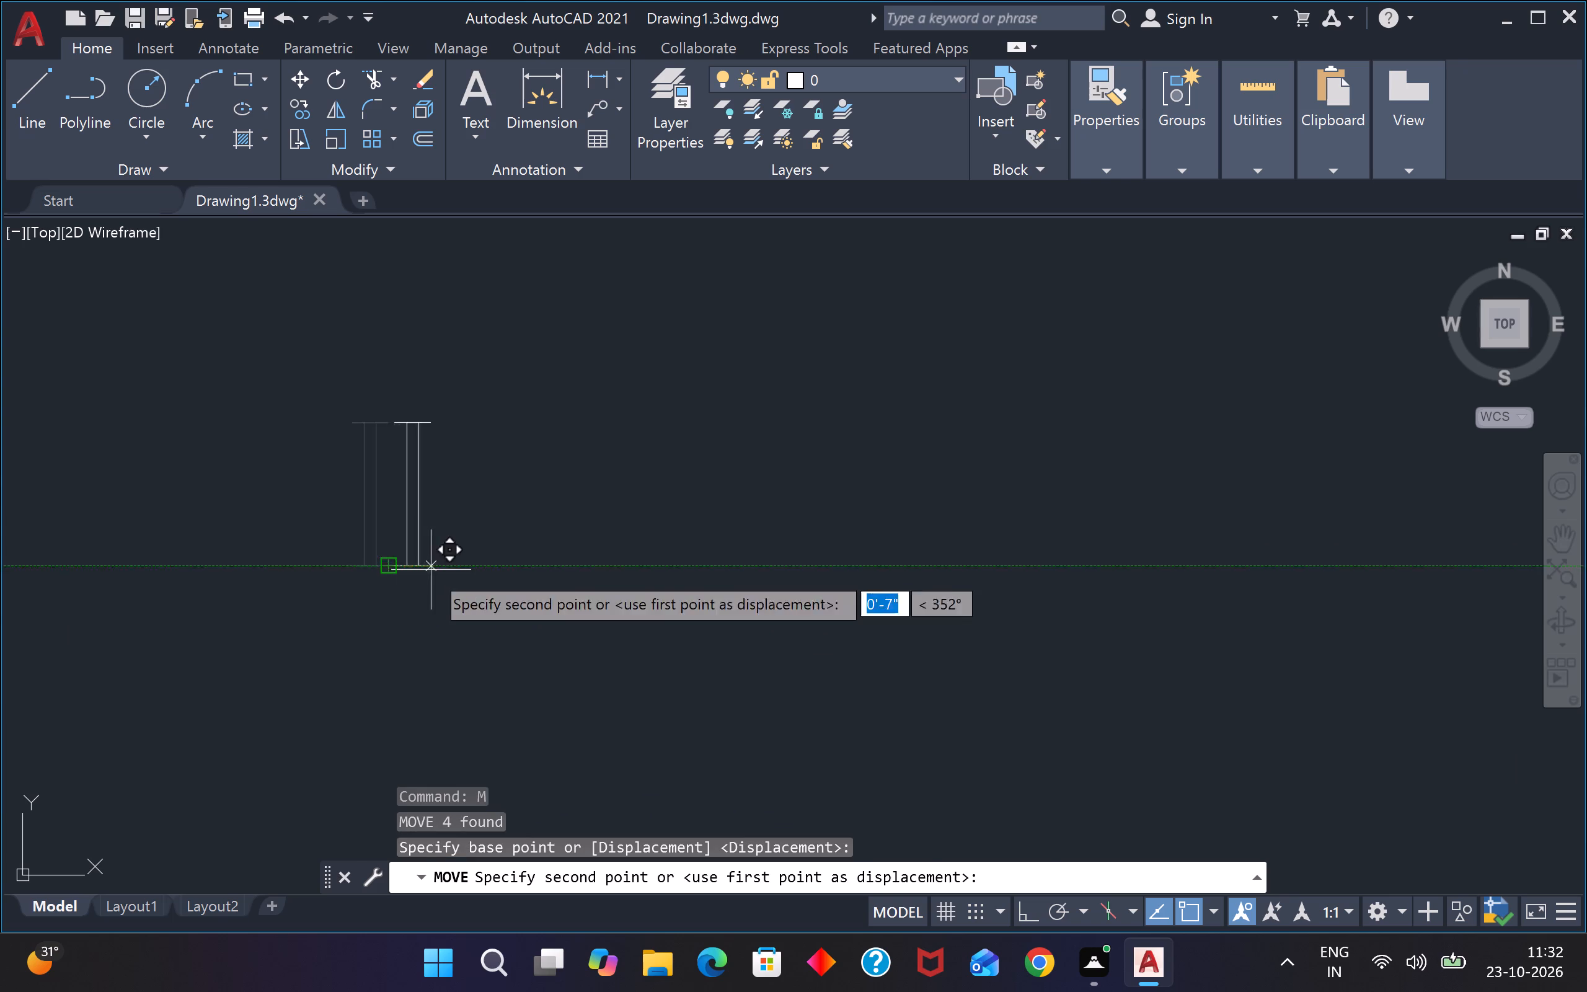
scroll(431, 571, down, 2)
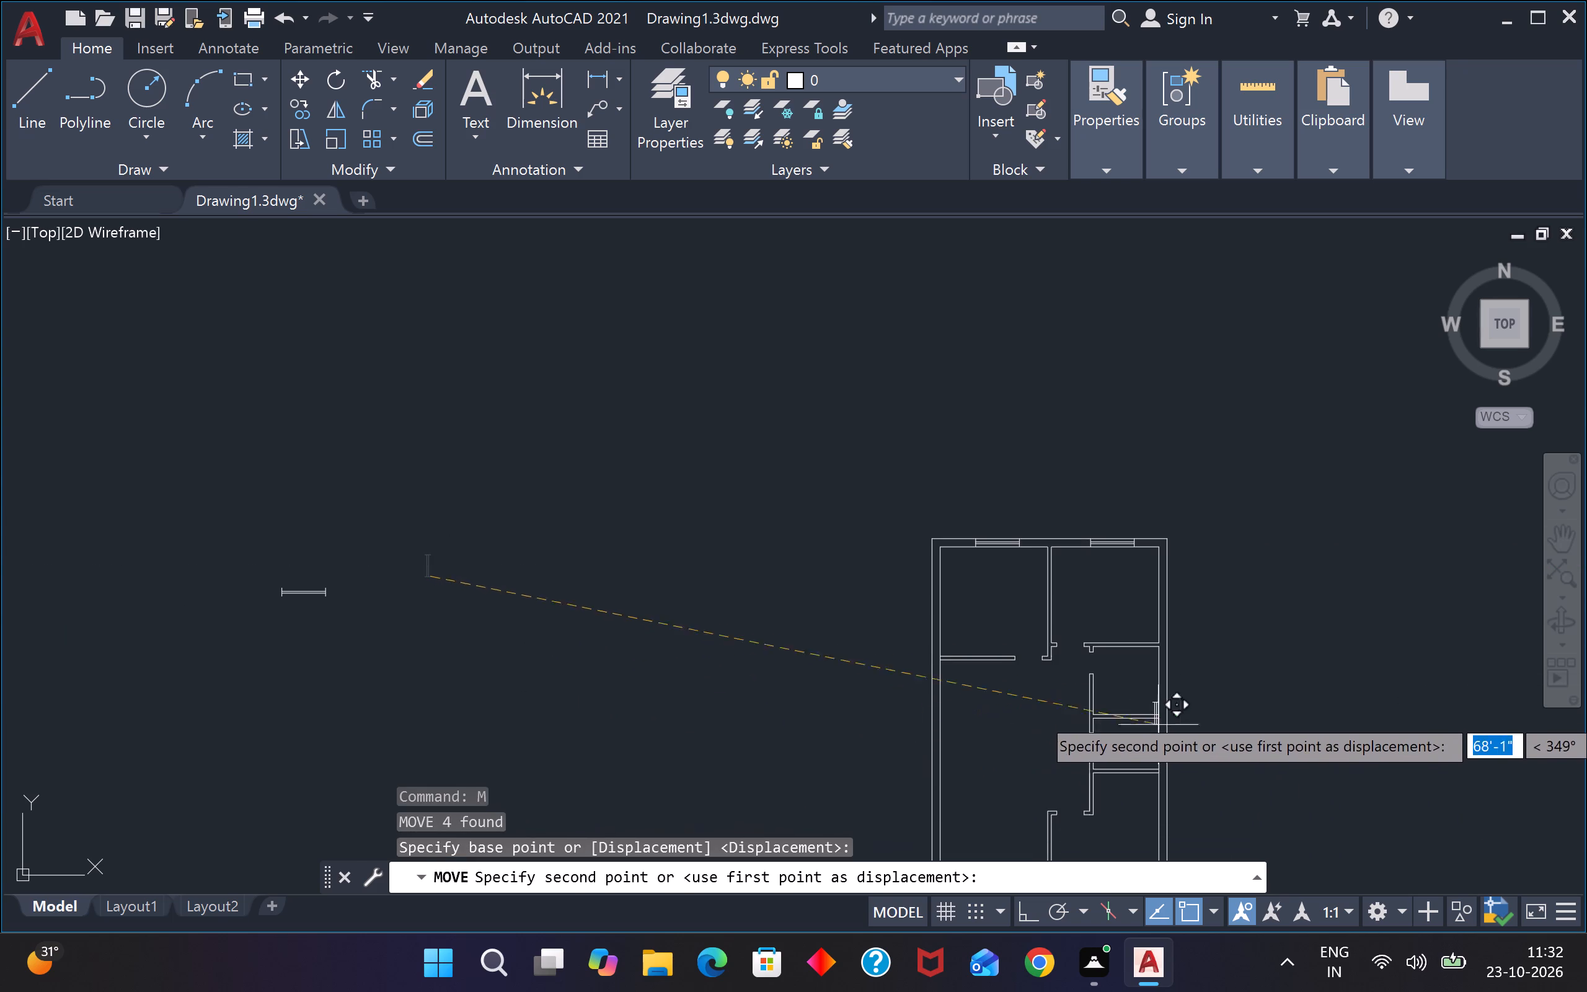
scroll(1178, 673, up, 3)
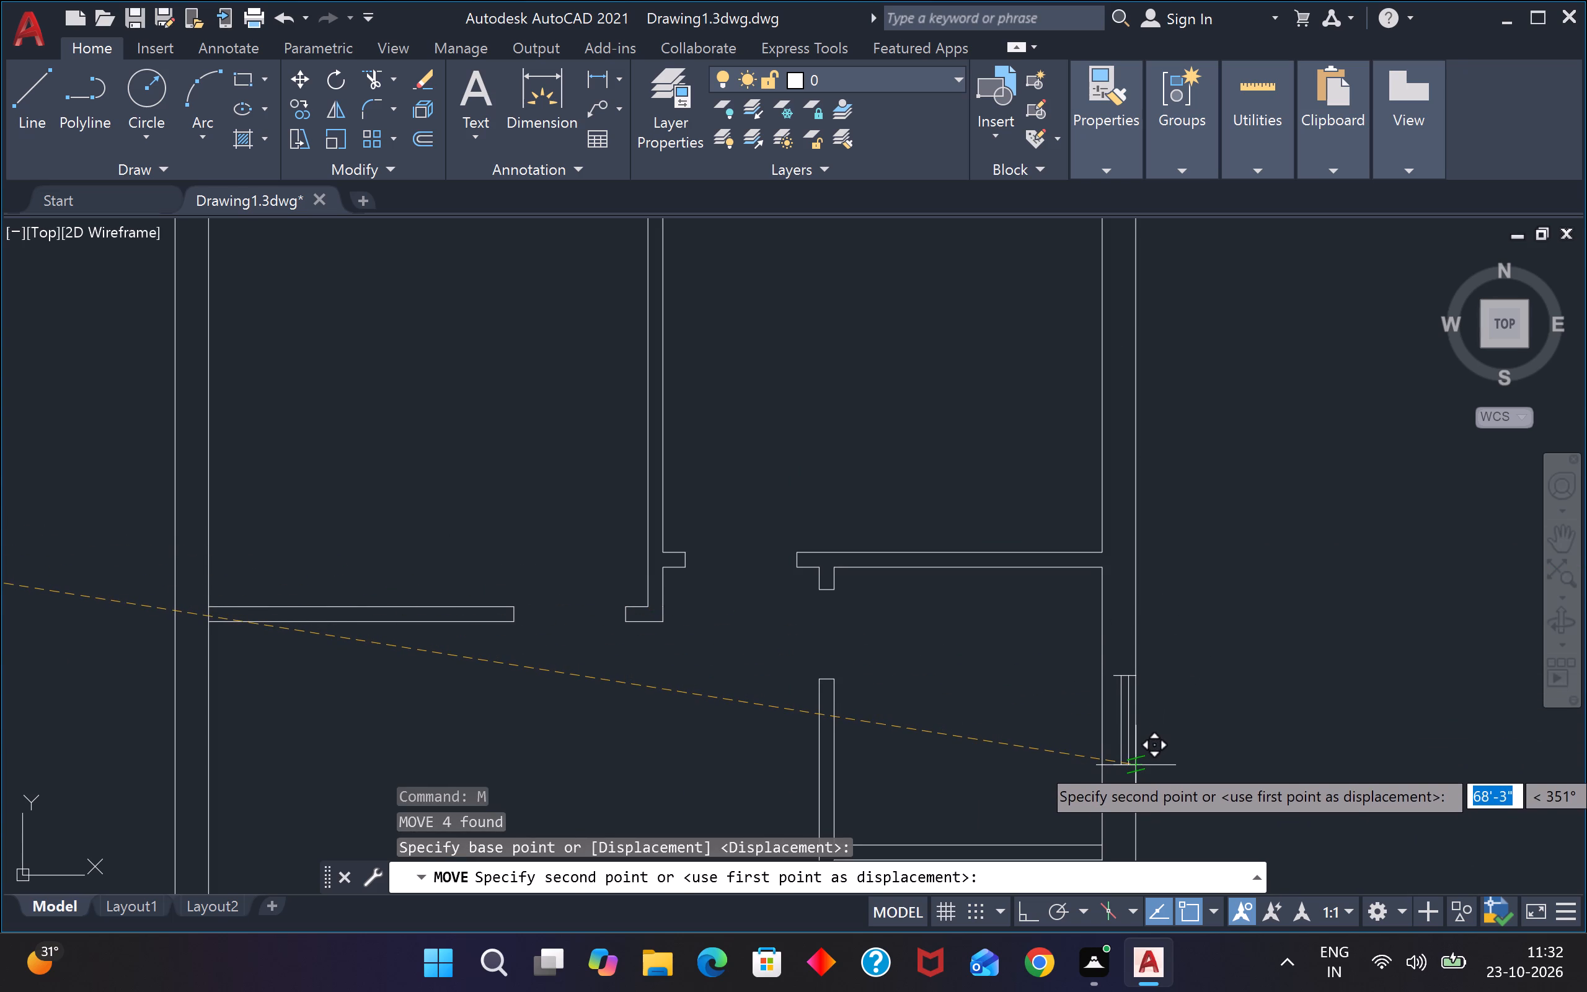
click(1133, 756)
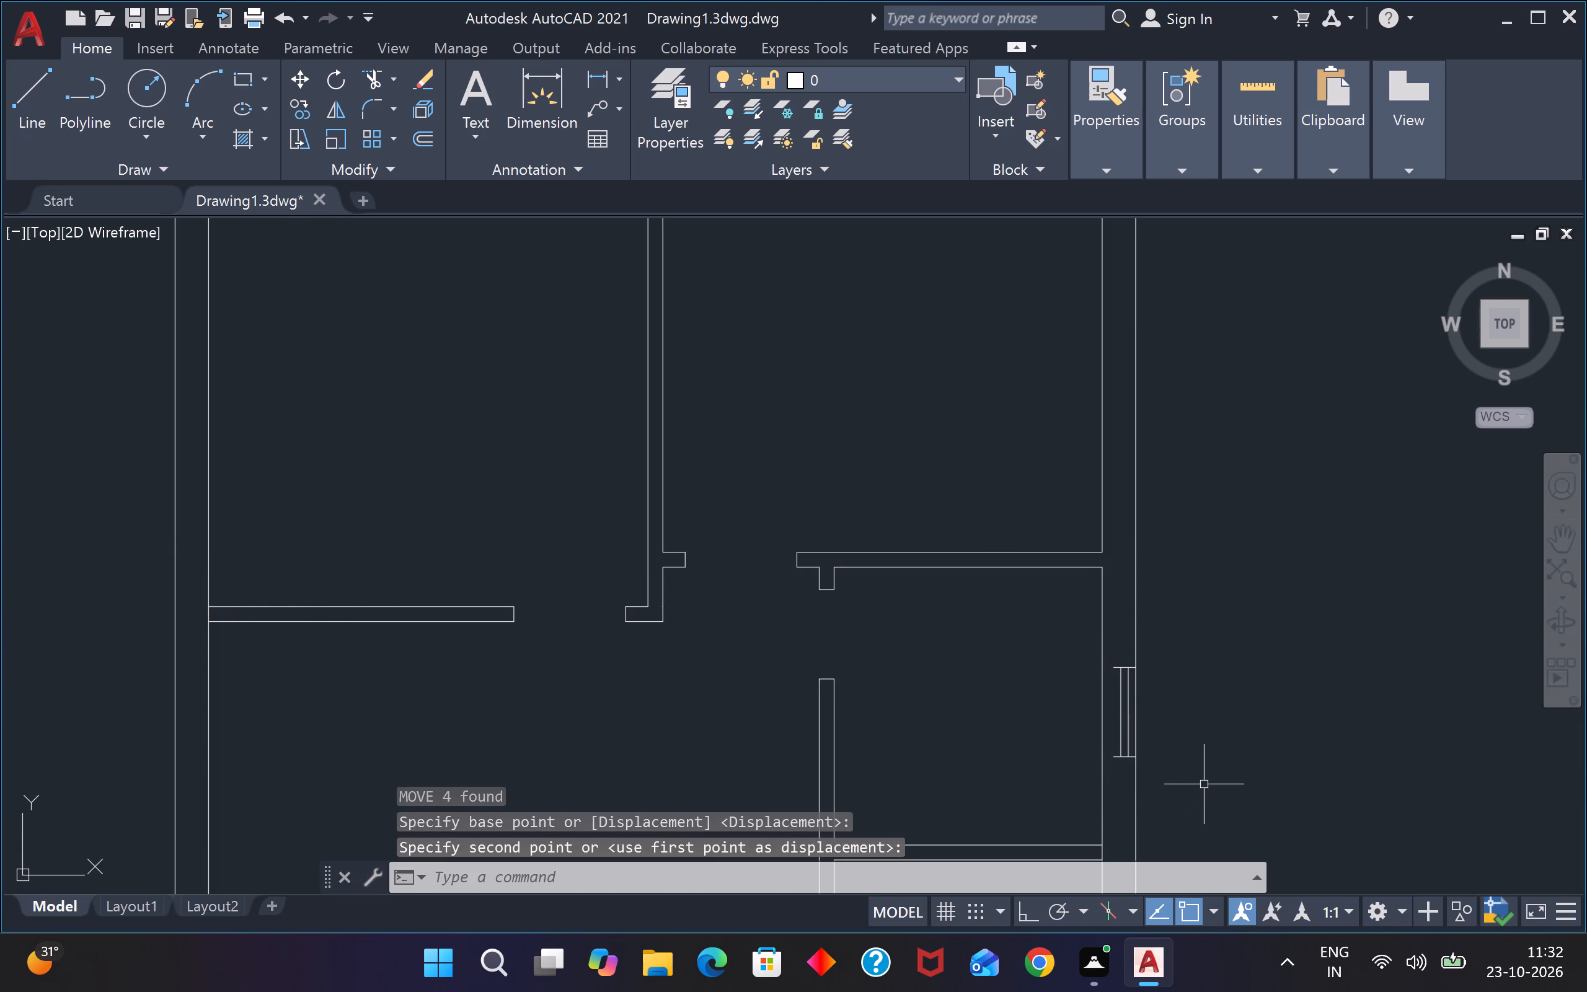
Extend both end lines of the 2' window to the inner line of the right exterior wall.
scroll(1195, 719, down, 3)
scroll(214, 640, up, 2)
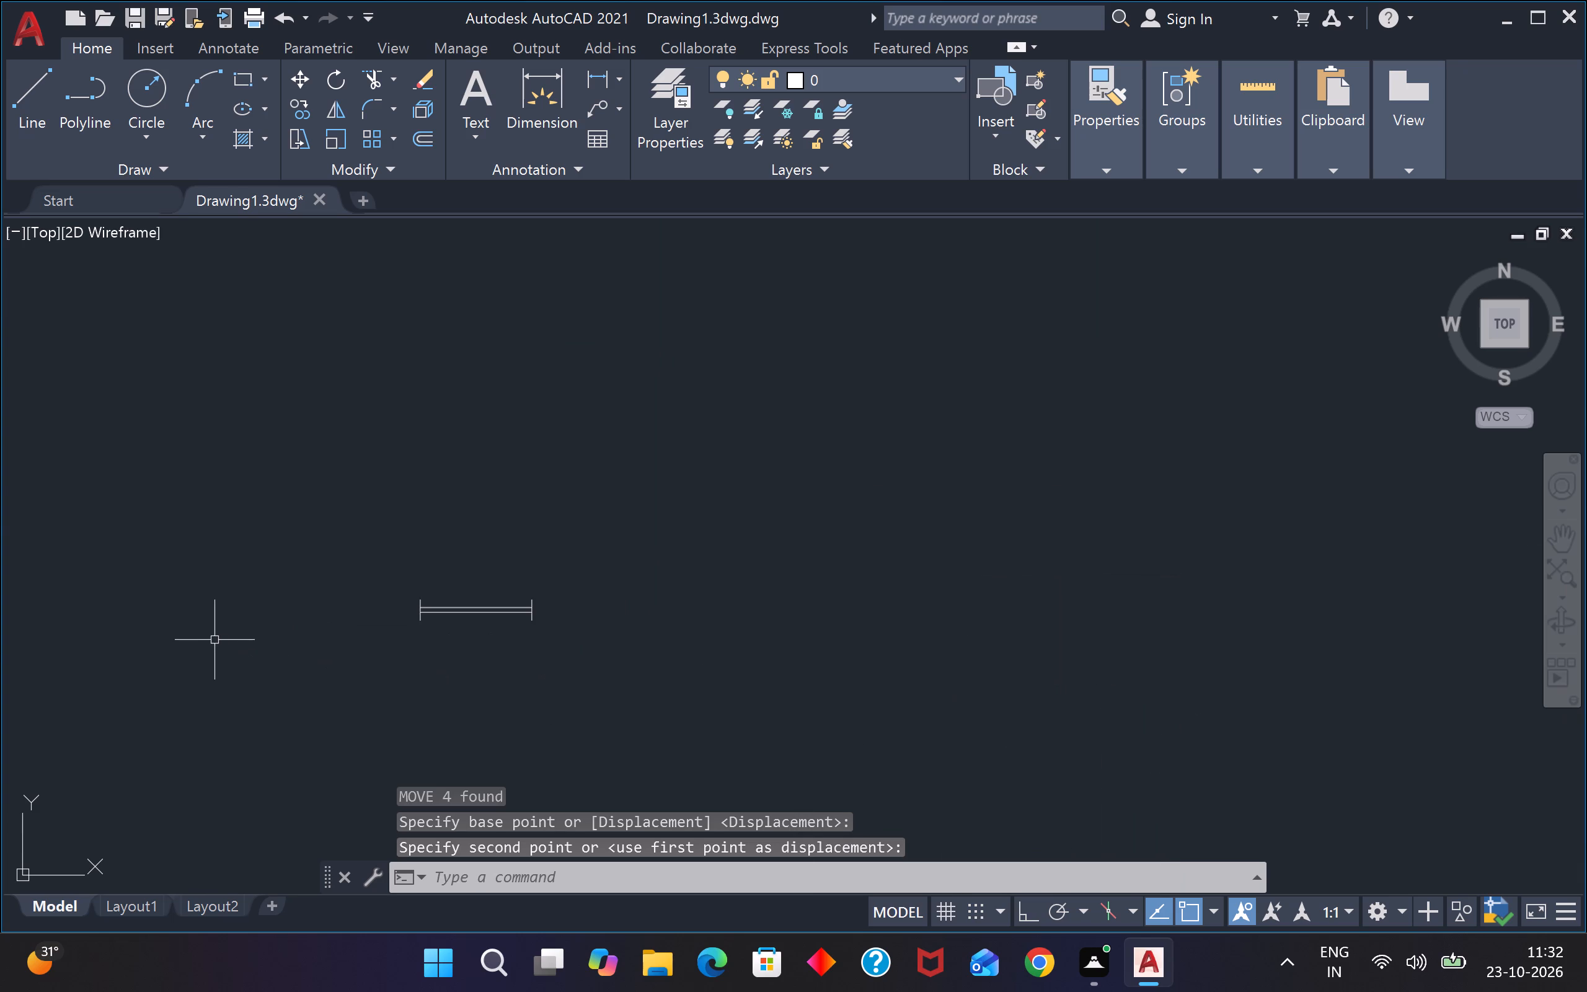
scroll(957, 657, down, 4)
scroll(1377, 783, up, 3)
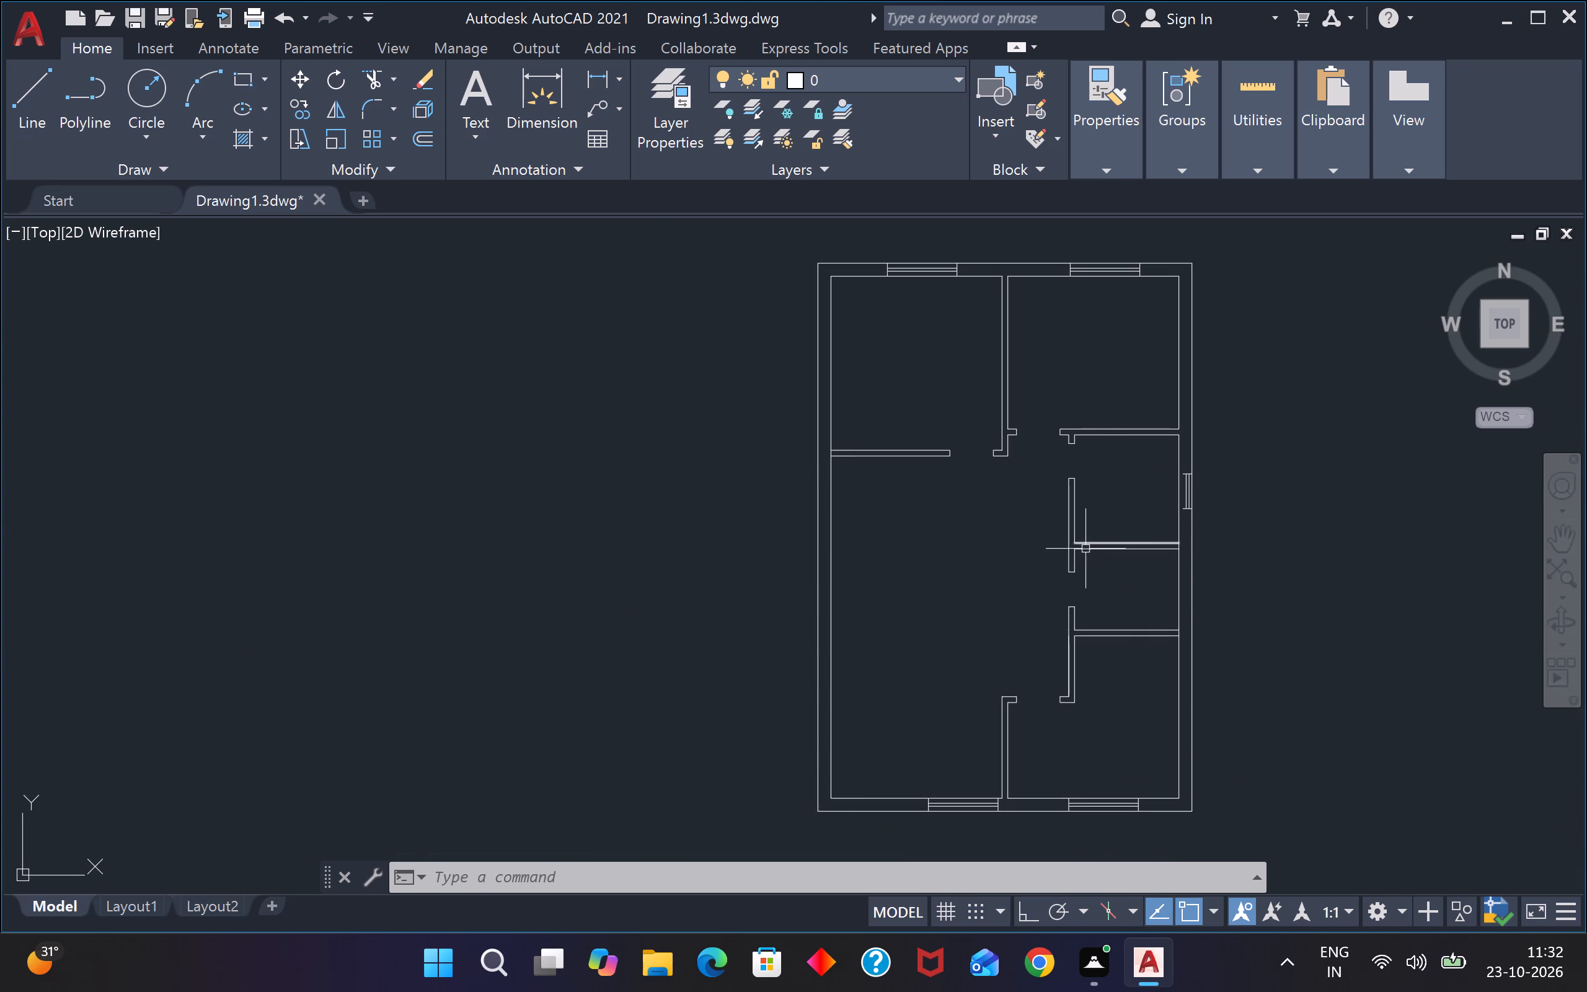
text(ex)
key(space)
scroll(1214, 508, up, 3)
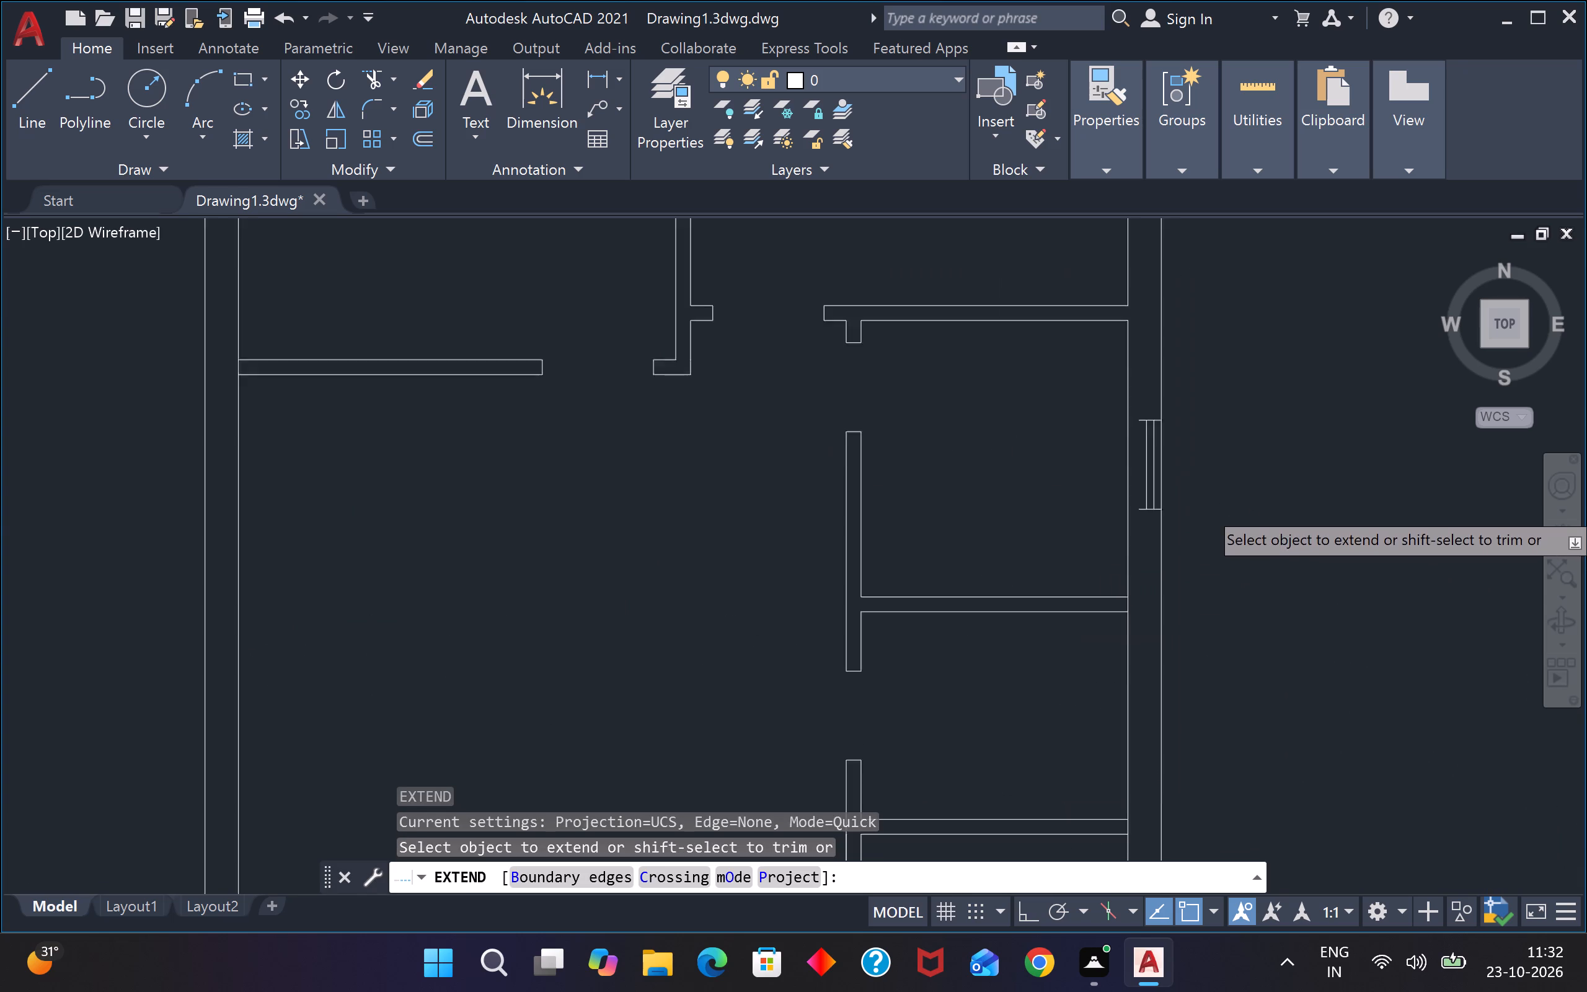
scroll(1121, 499, up, 3)
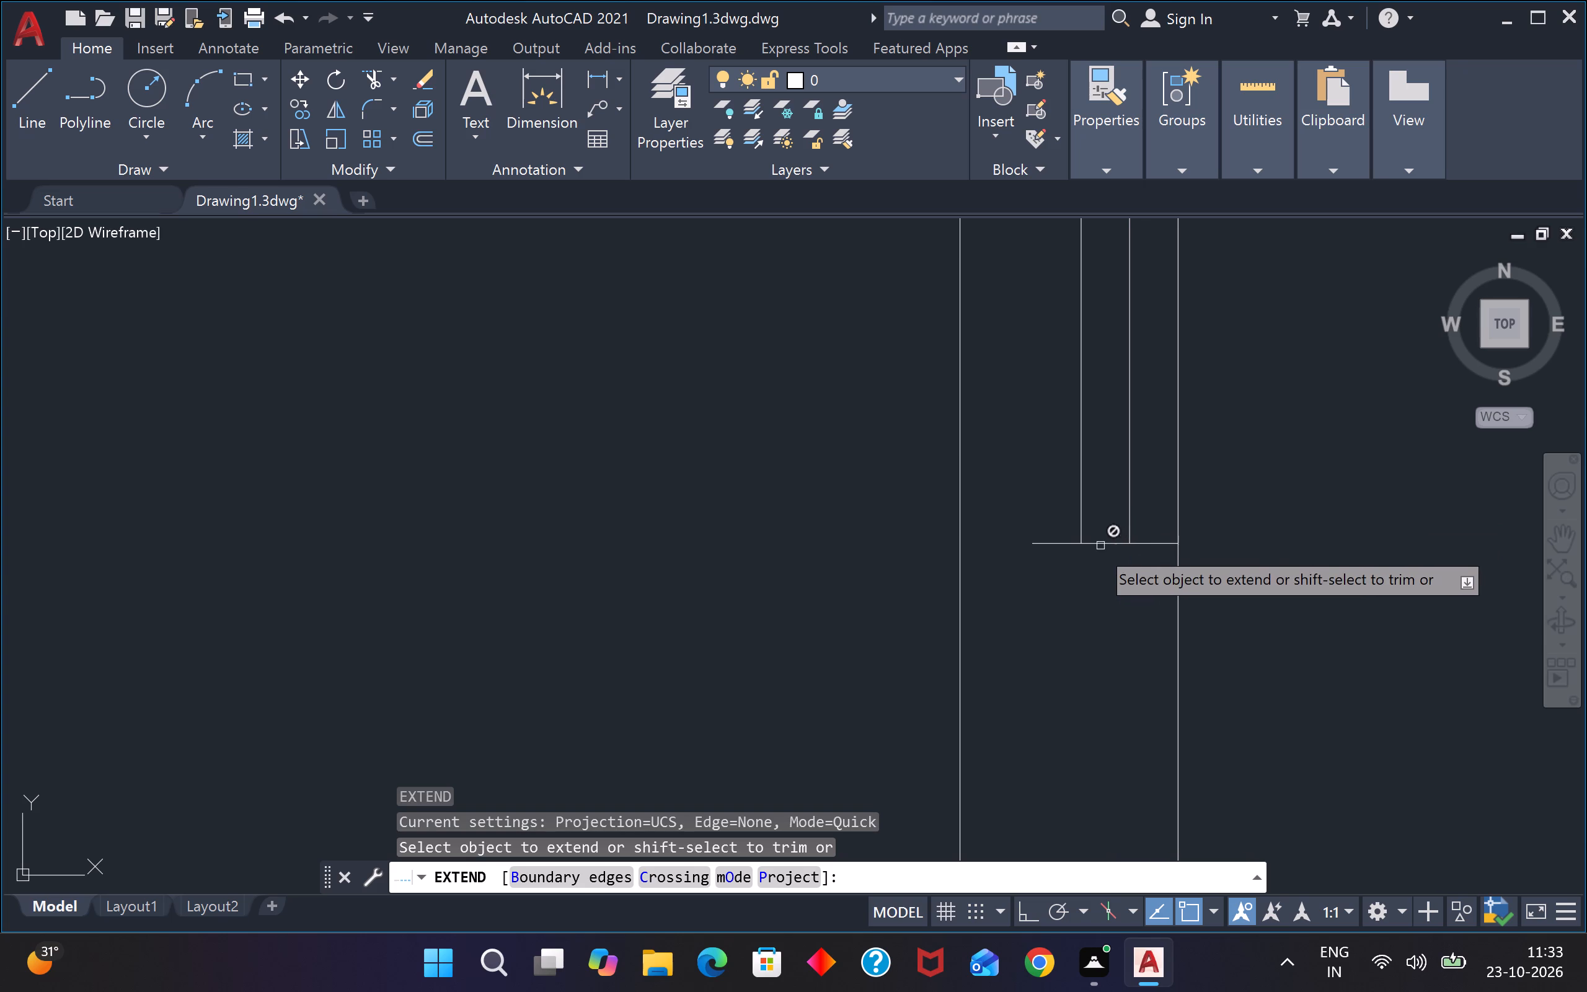
click(1058, 544)
scroll(1058, 541, down, 4)
scroll(1064, 437, up, 1)
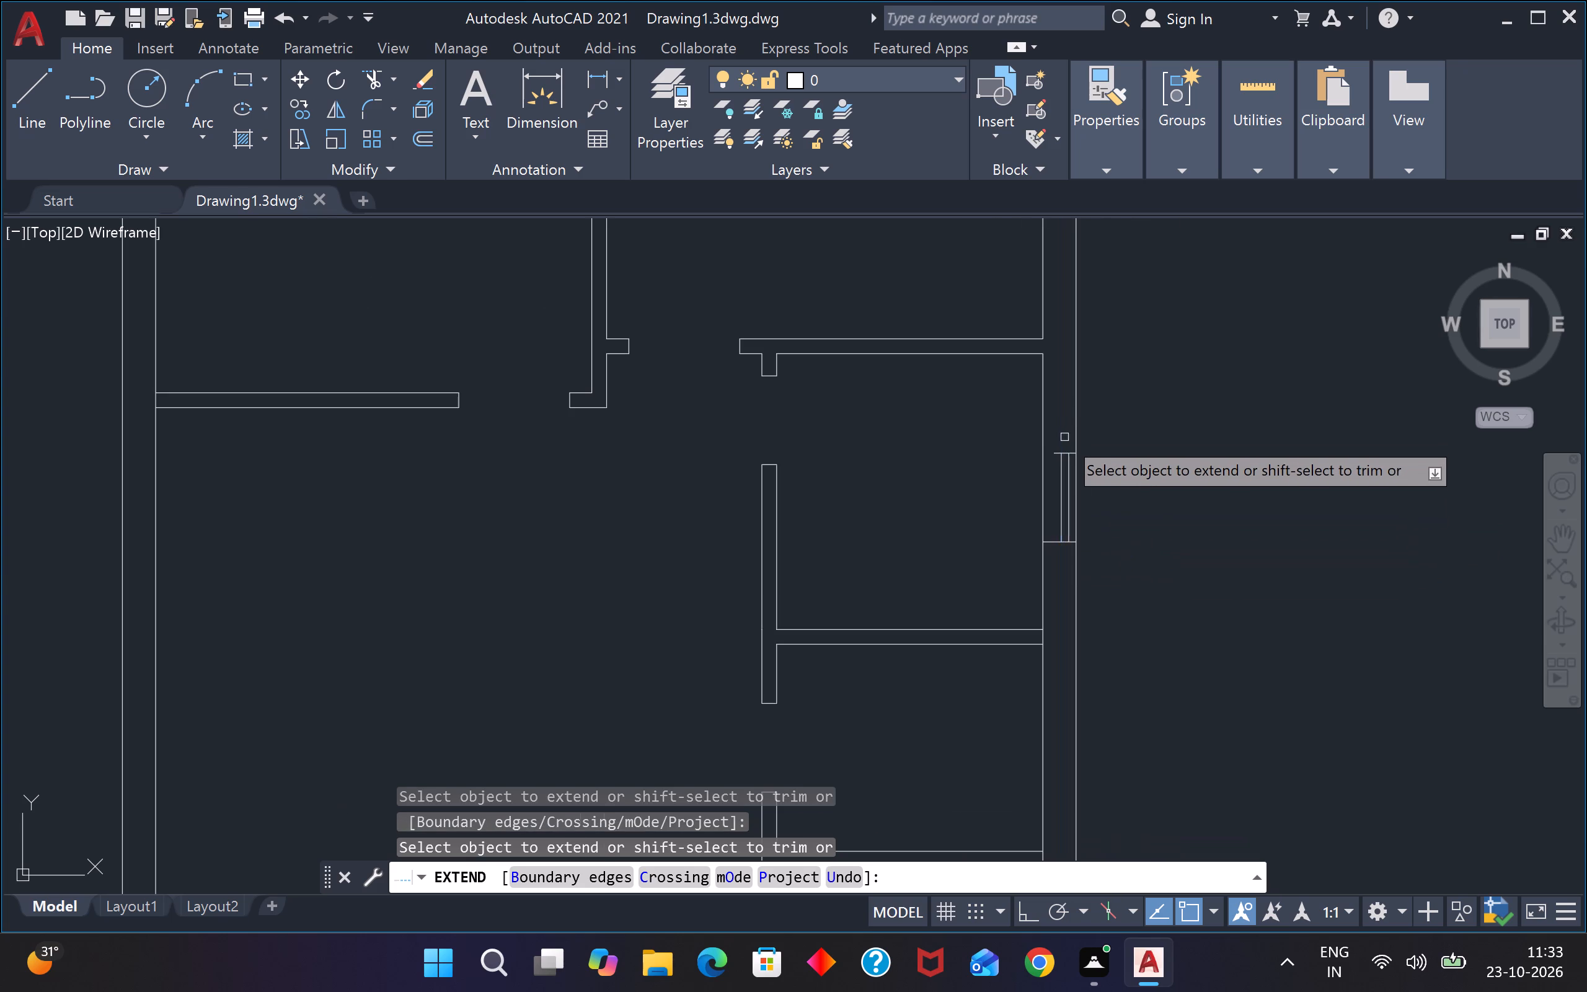
scroll(1064, 437, up, 1)
click(1053, 479)
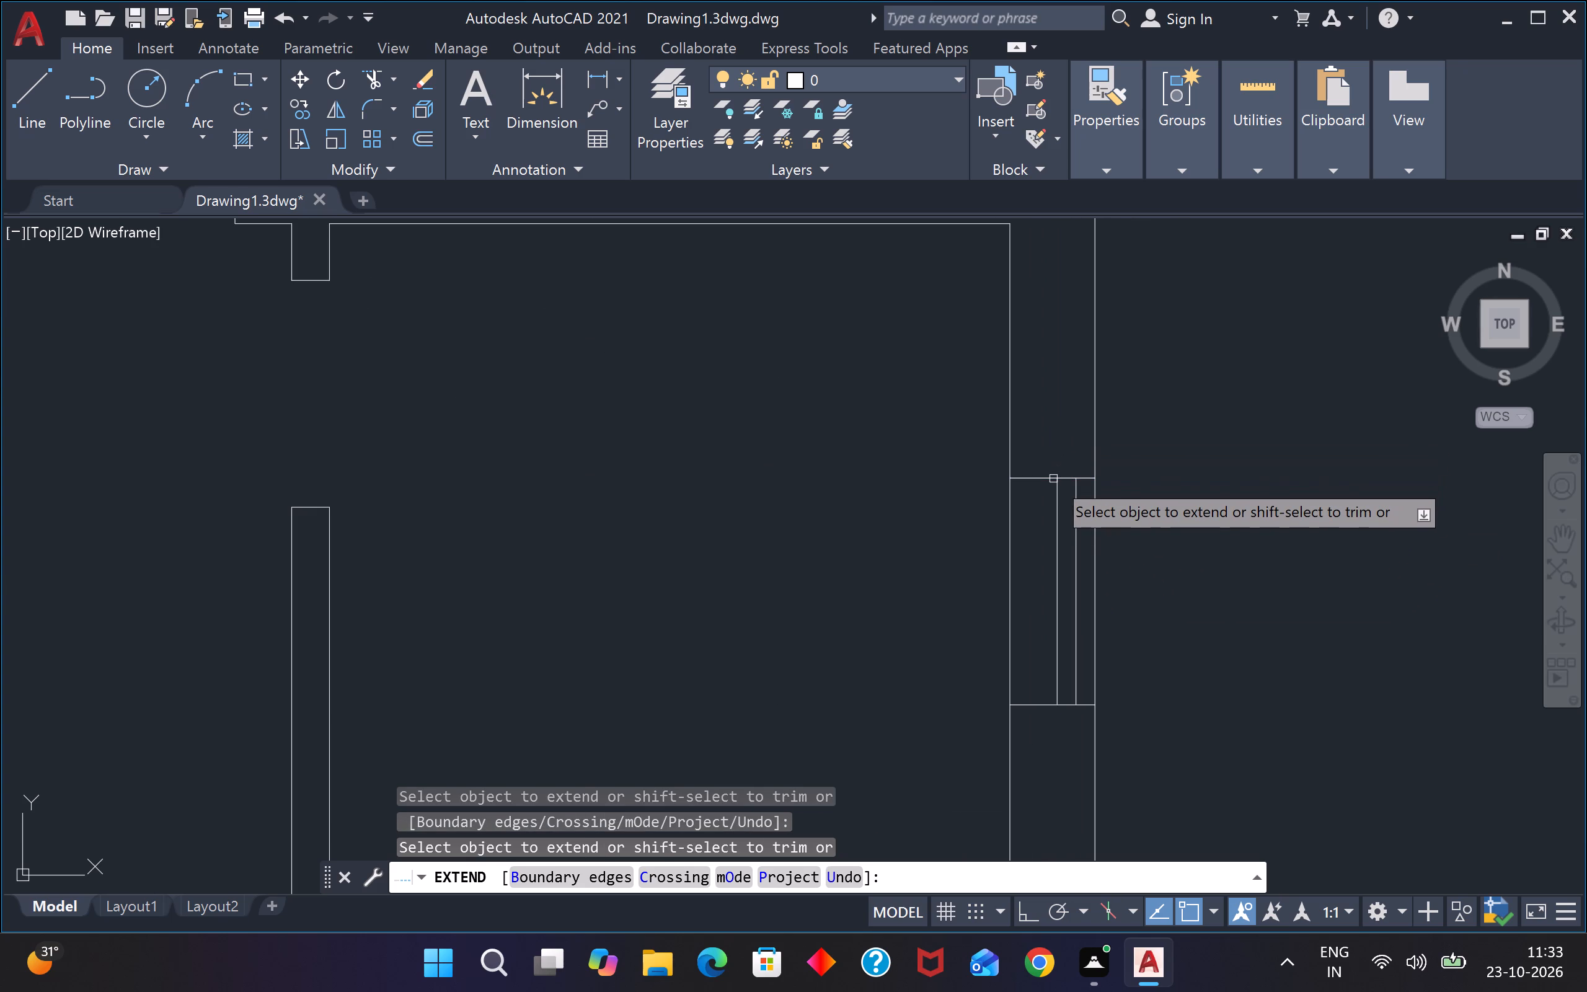
key(Escape)
key(Escape)
Move the 2' window's two pane lines about 2" inward so they sit centred in the right exterior wall.
scroll(1071, 525, up, 2)
click(1109, 531)
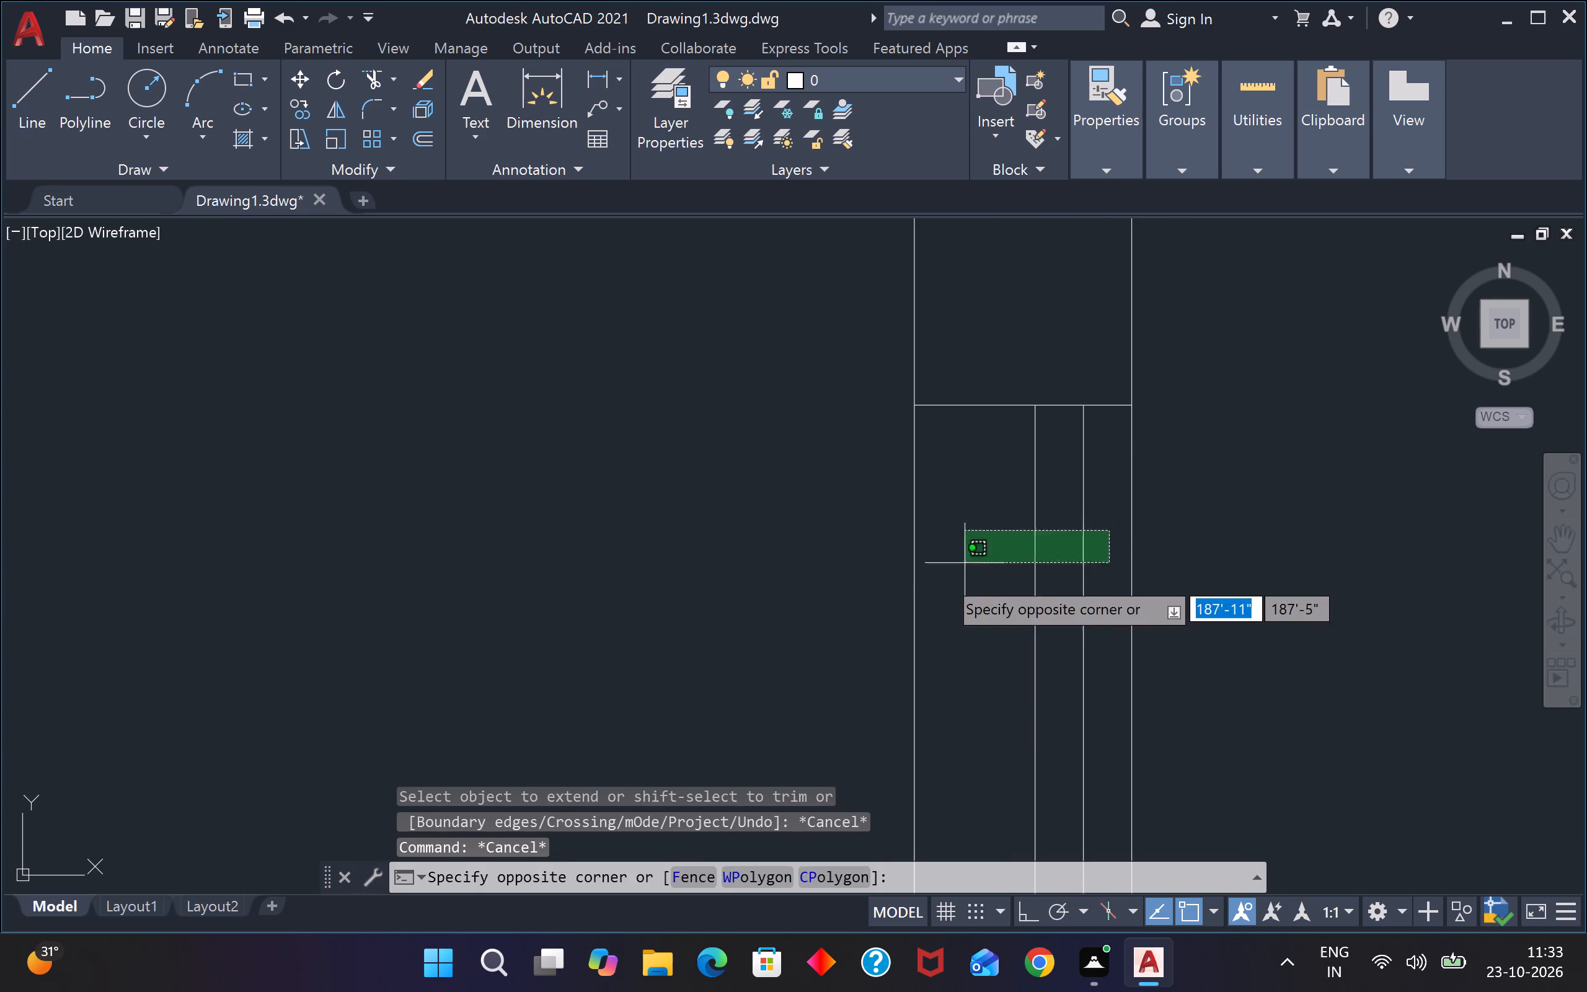
click(938, 582)
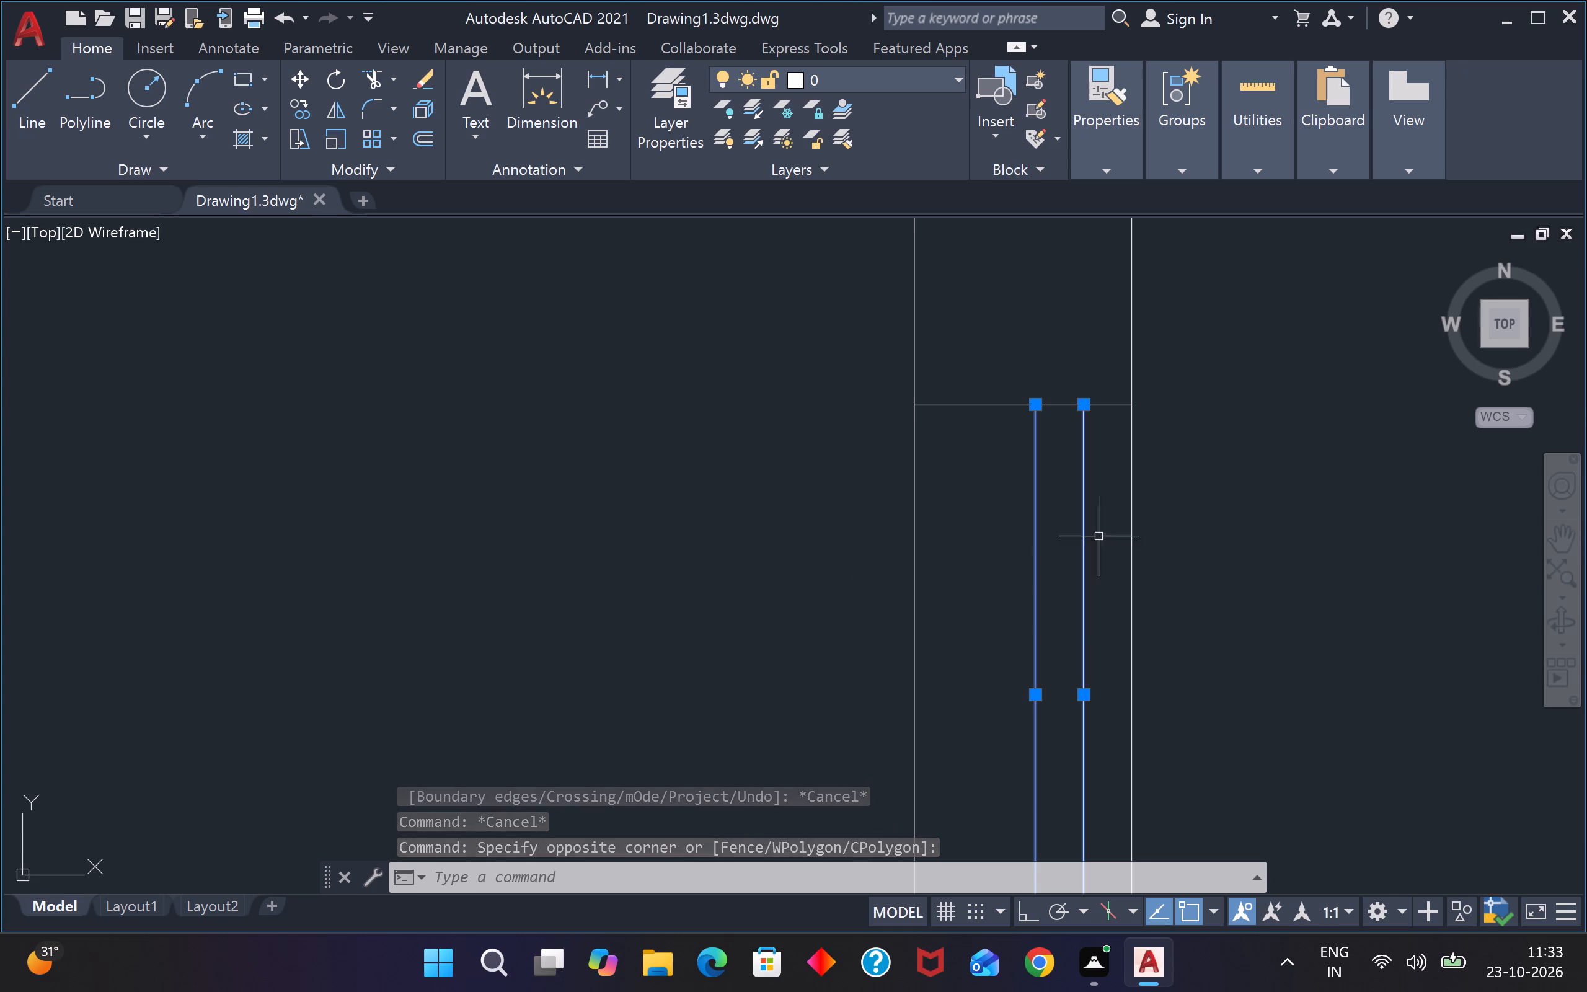
scroll(1138, 520, down, 4)
scroll(1133, 611, up, 1)
key(m)
key(space)
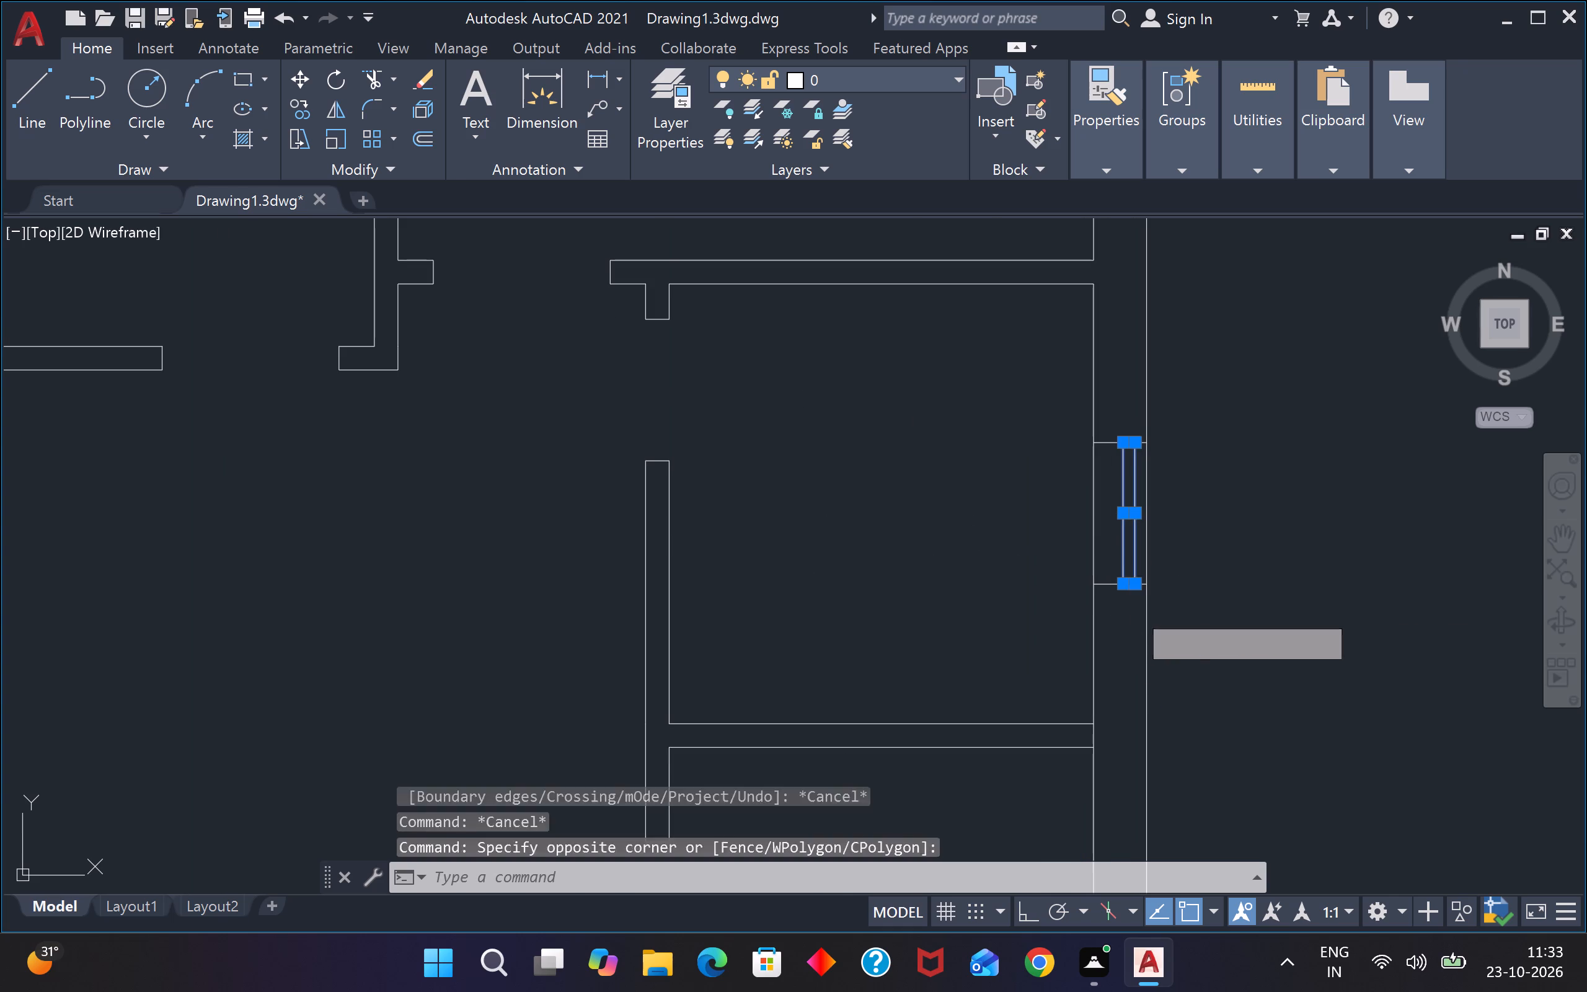
scroll(1134, 566, up, 3)
click(1143, 639)
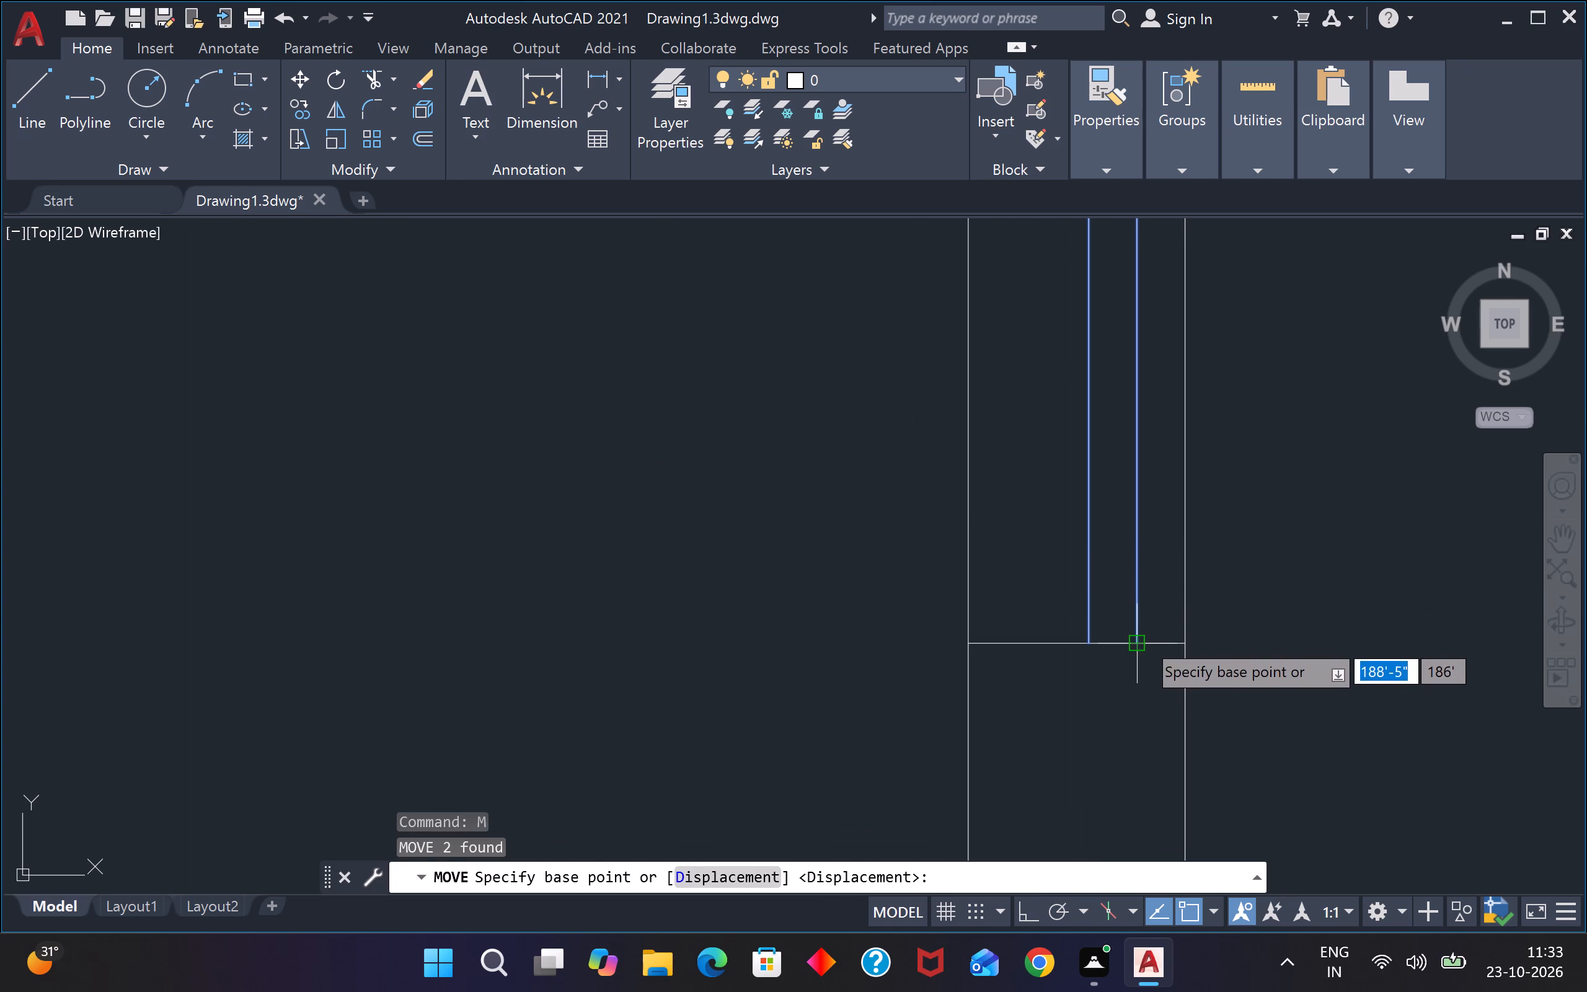
click(1103, 642)
scroll(1103, 642, down, 4)
scroll(1106, 642, up, 2)
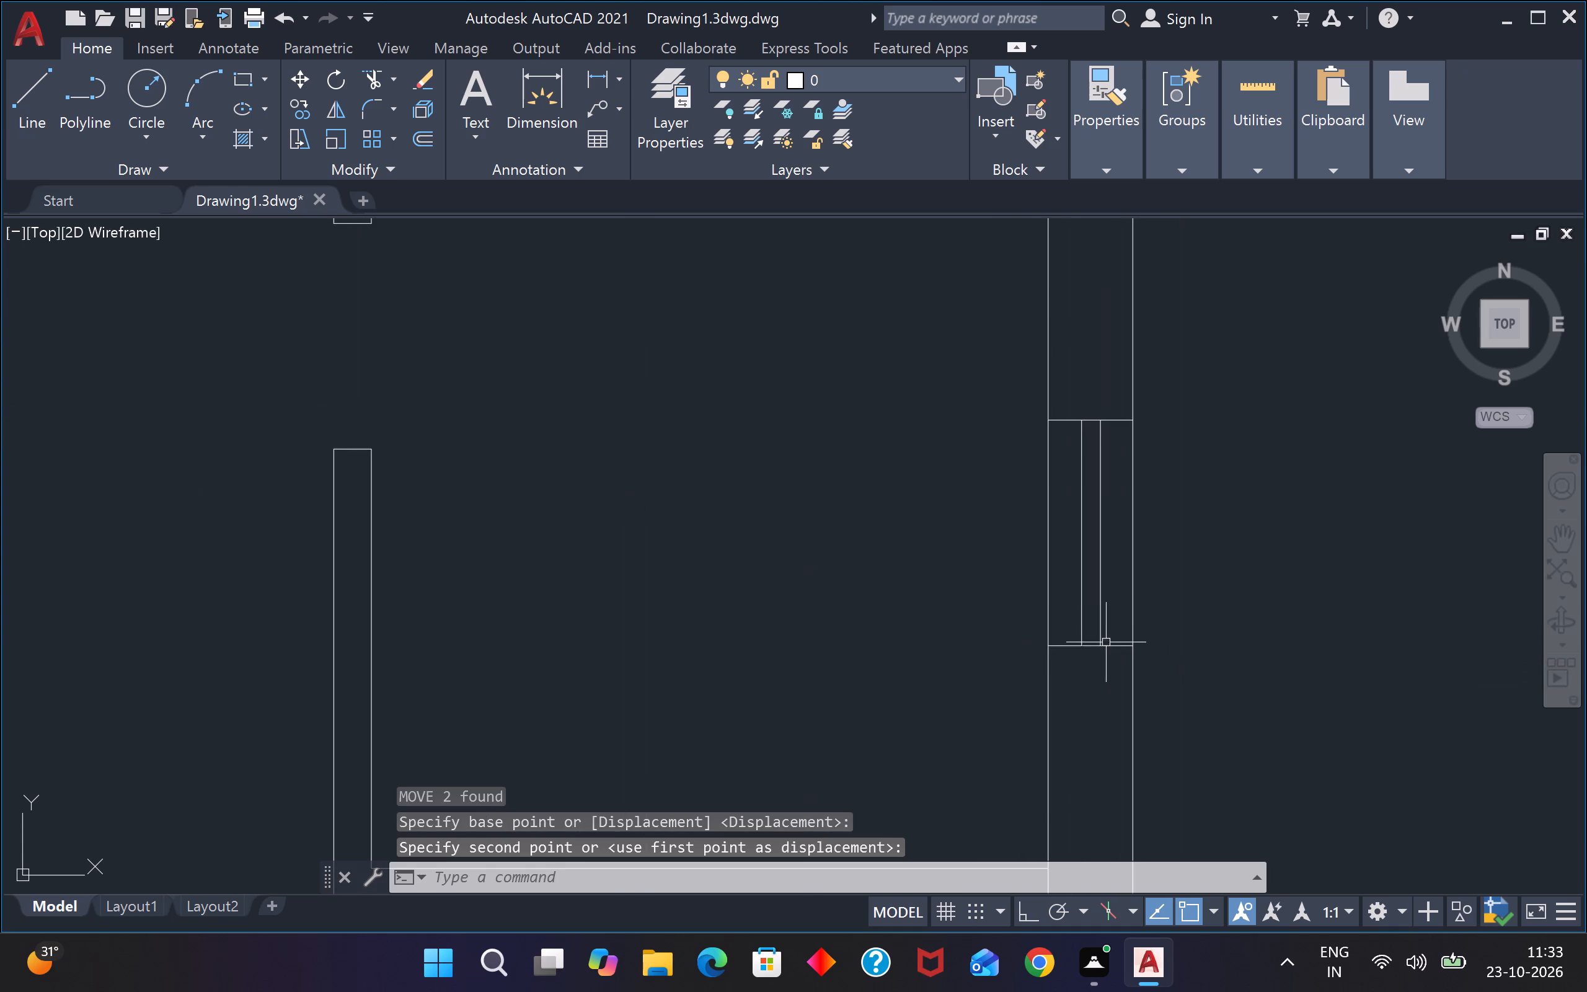
Draw a short vertical line across the bottom exterior wall from the plan's lower-left inner corner to the outer line.
scroll(320, 414, down, 4)
scroll(27, 497, down, 3)
scroll(0, 557, up, 2)
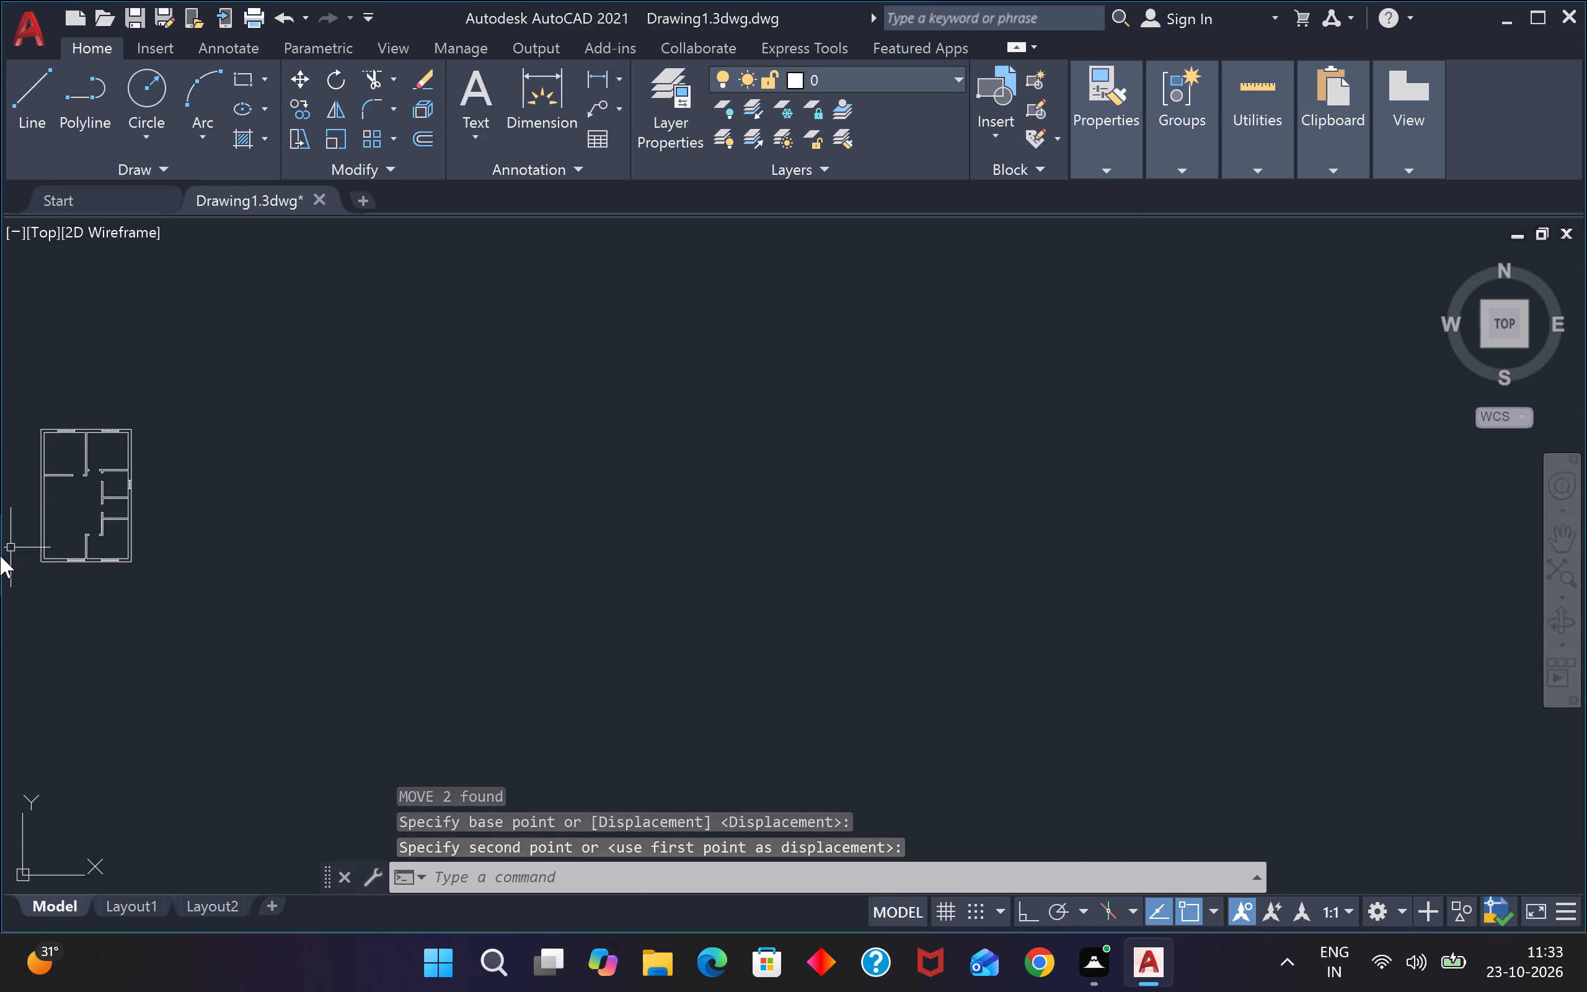
scroll(0, 556, up, 7)
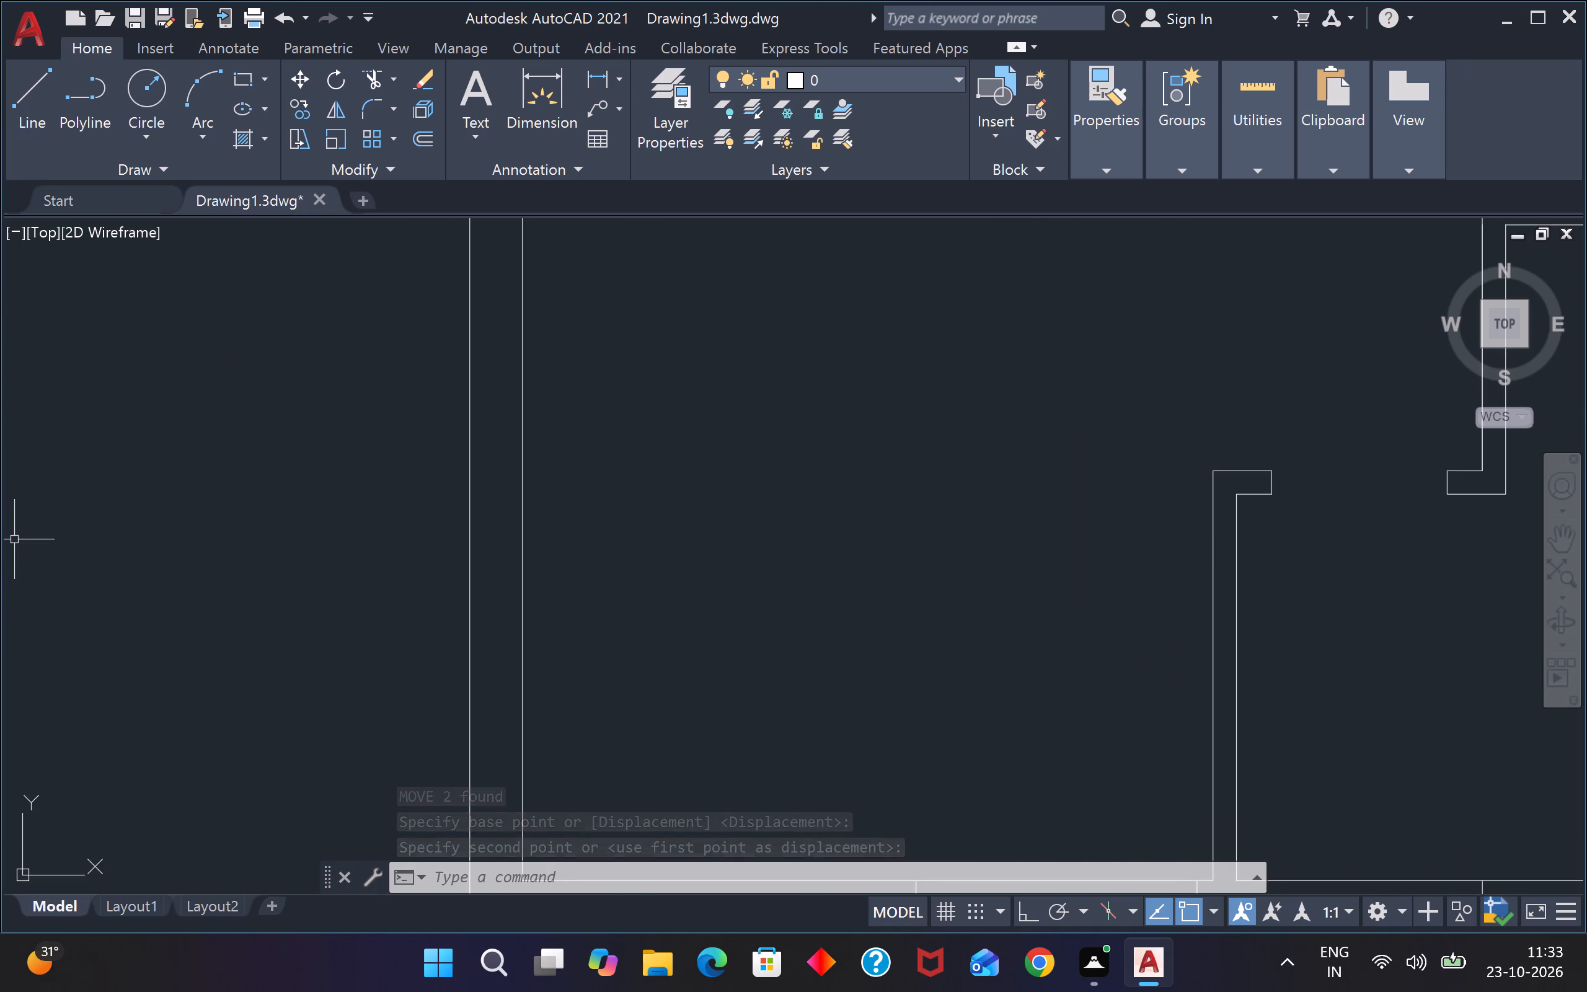
text(l)
key(space)
scroll(415, 394, down, 3)
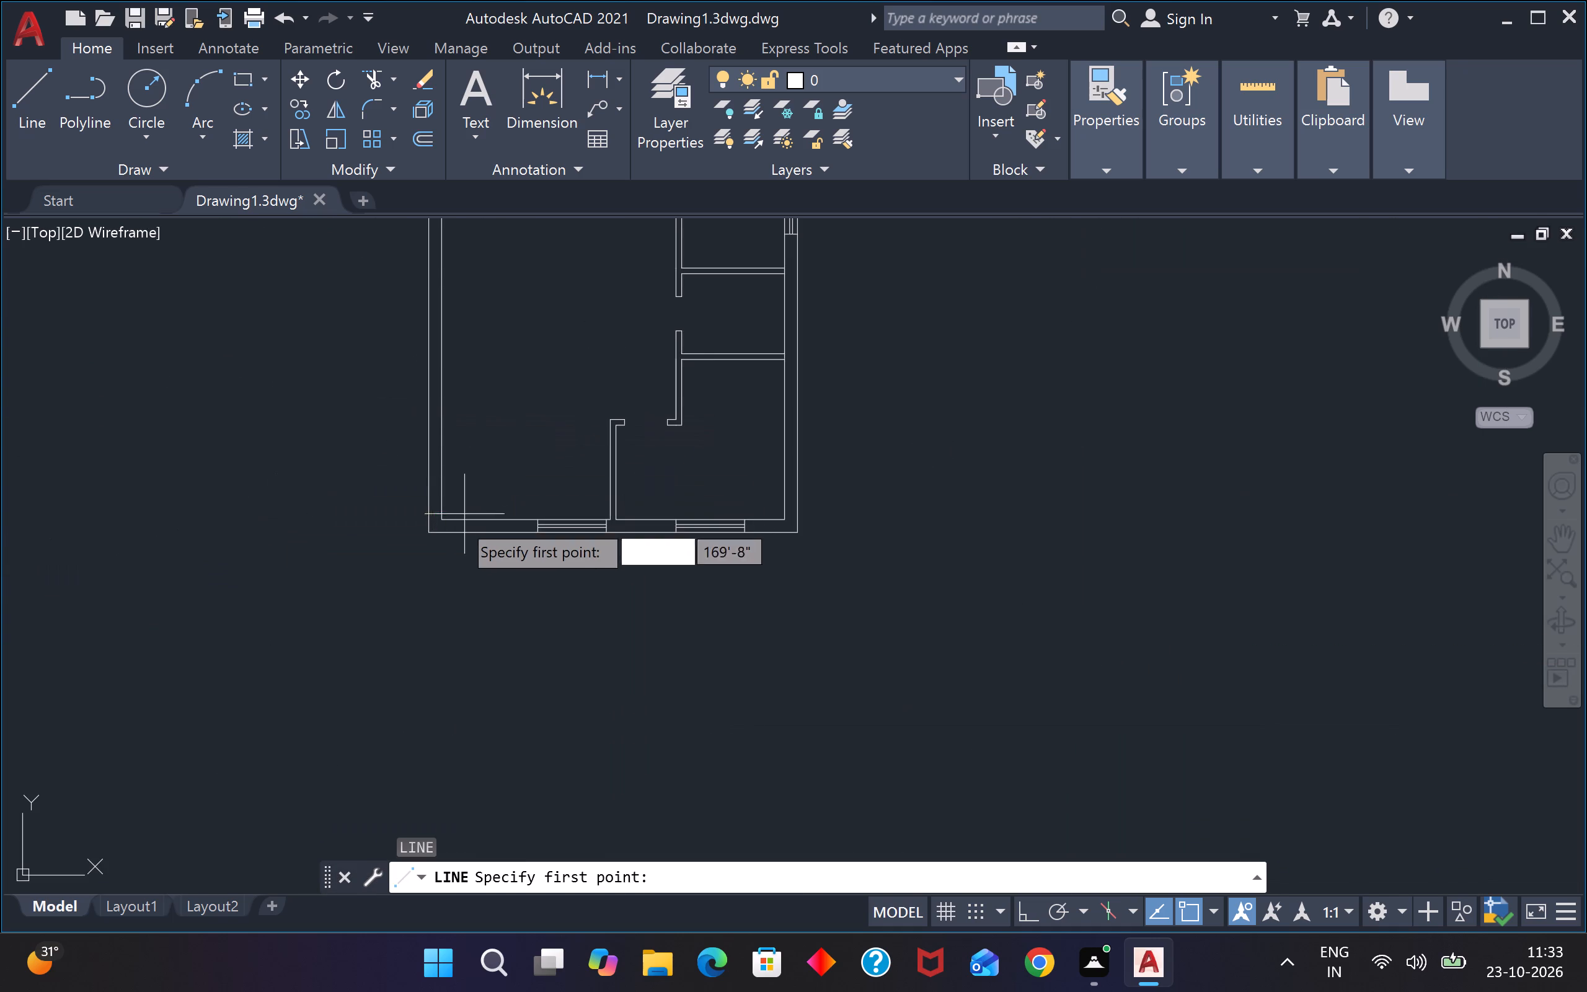
scroll(446, 533, up, 3)
click(422, 474)
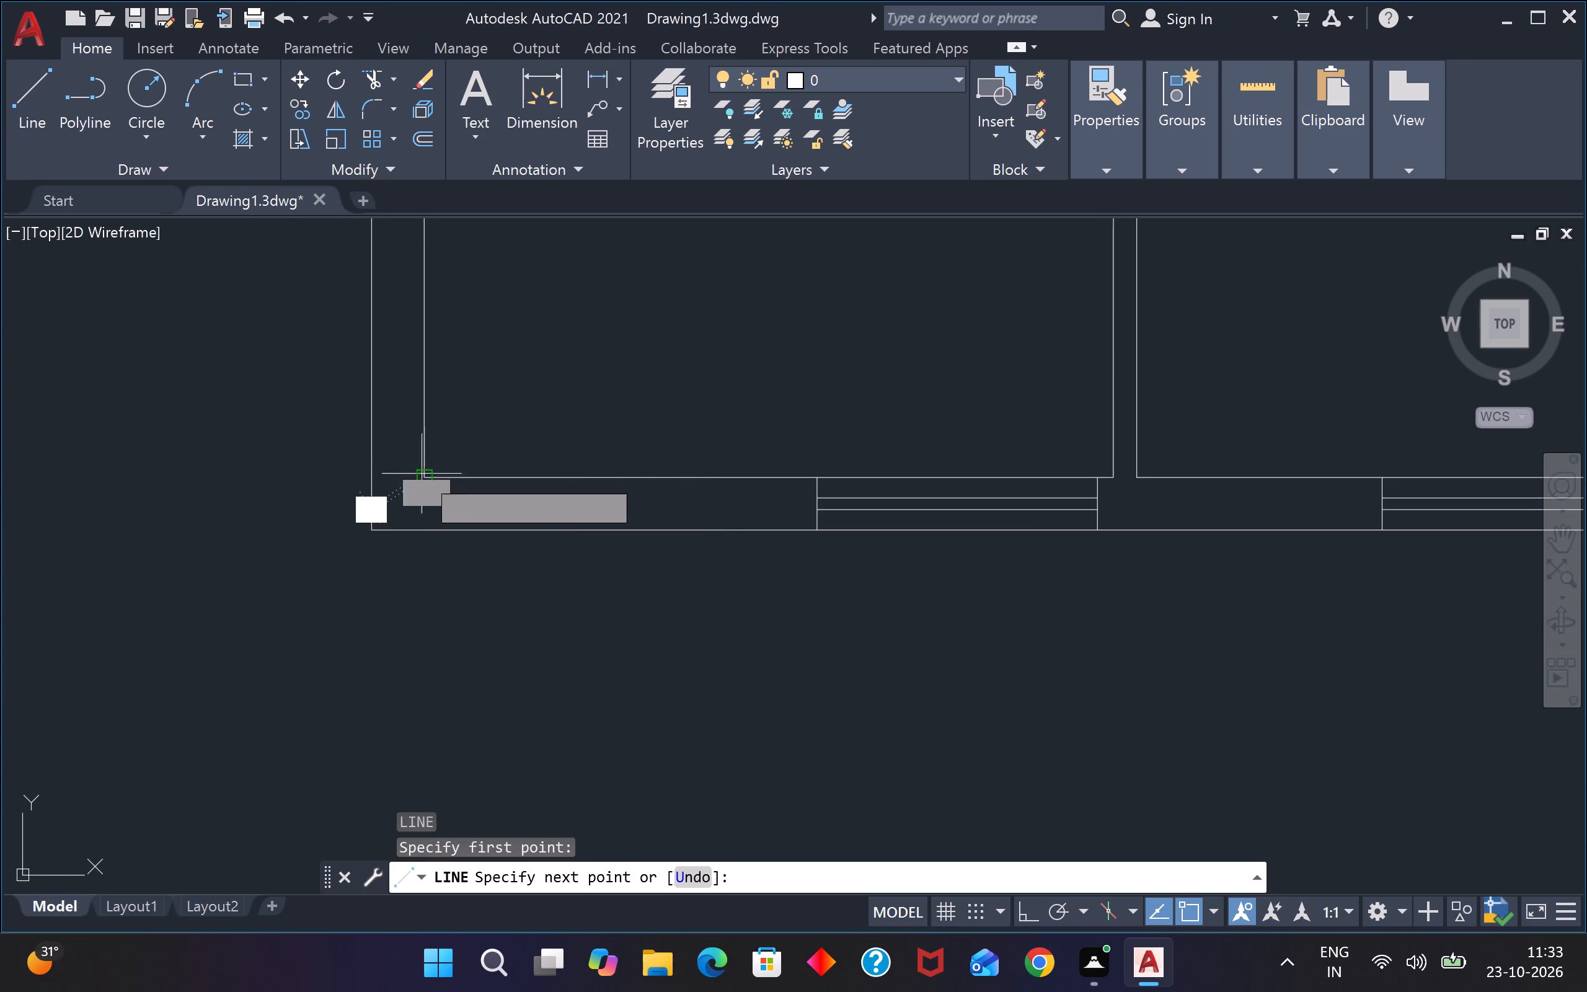
click(421, 525)
key(Escape)
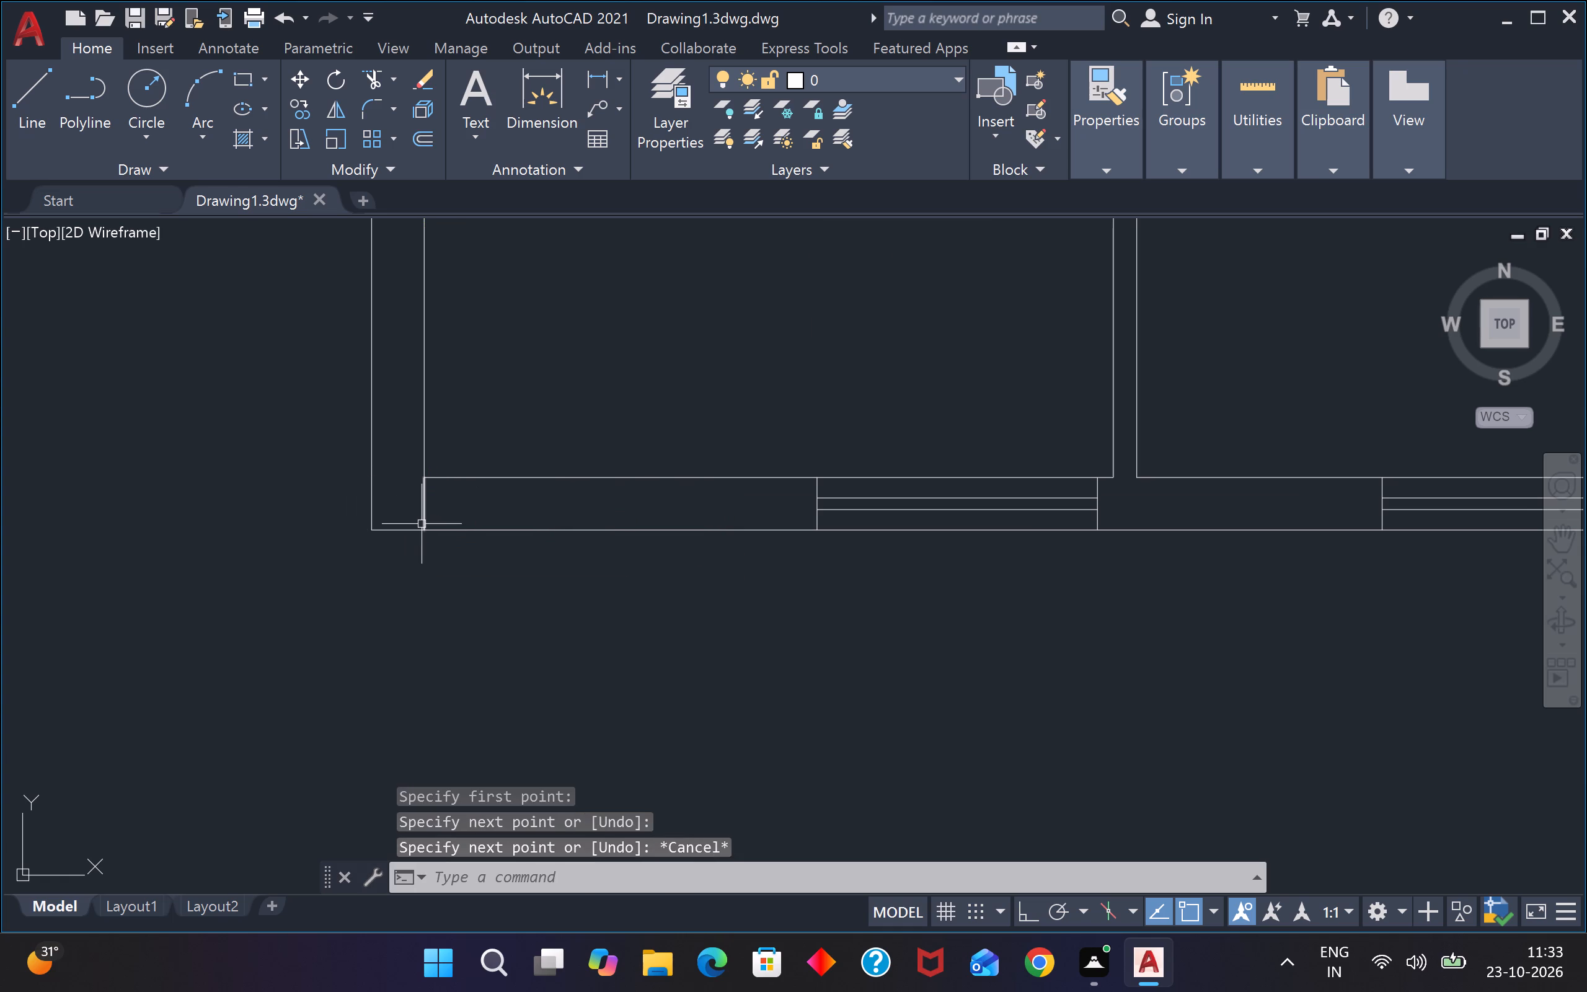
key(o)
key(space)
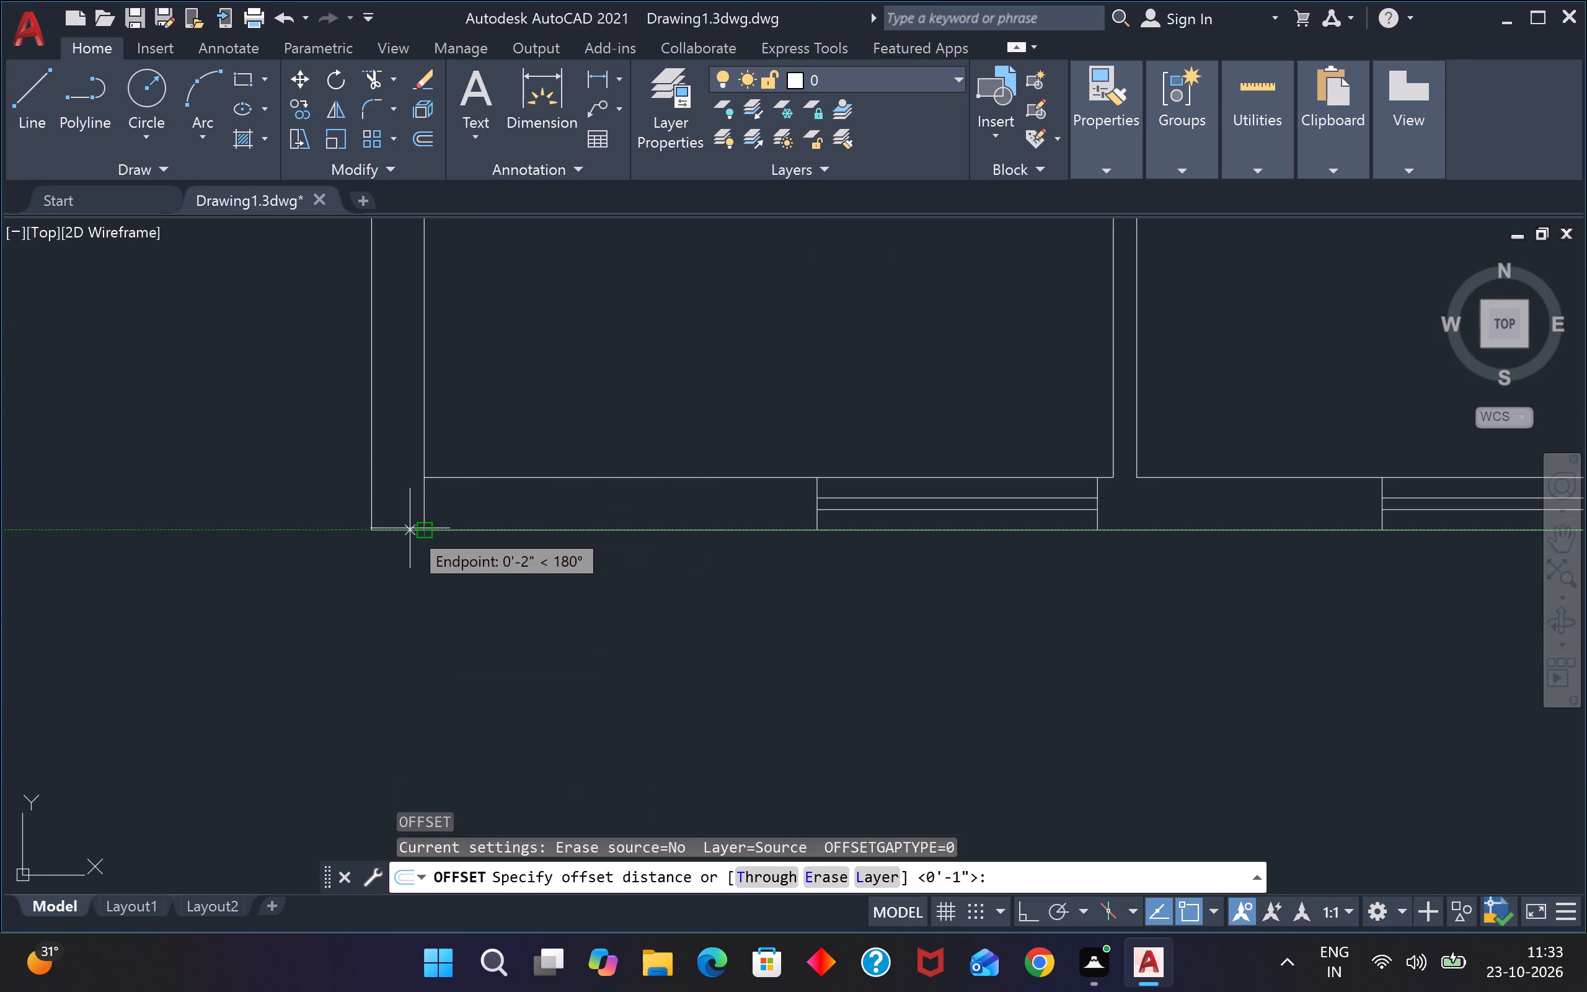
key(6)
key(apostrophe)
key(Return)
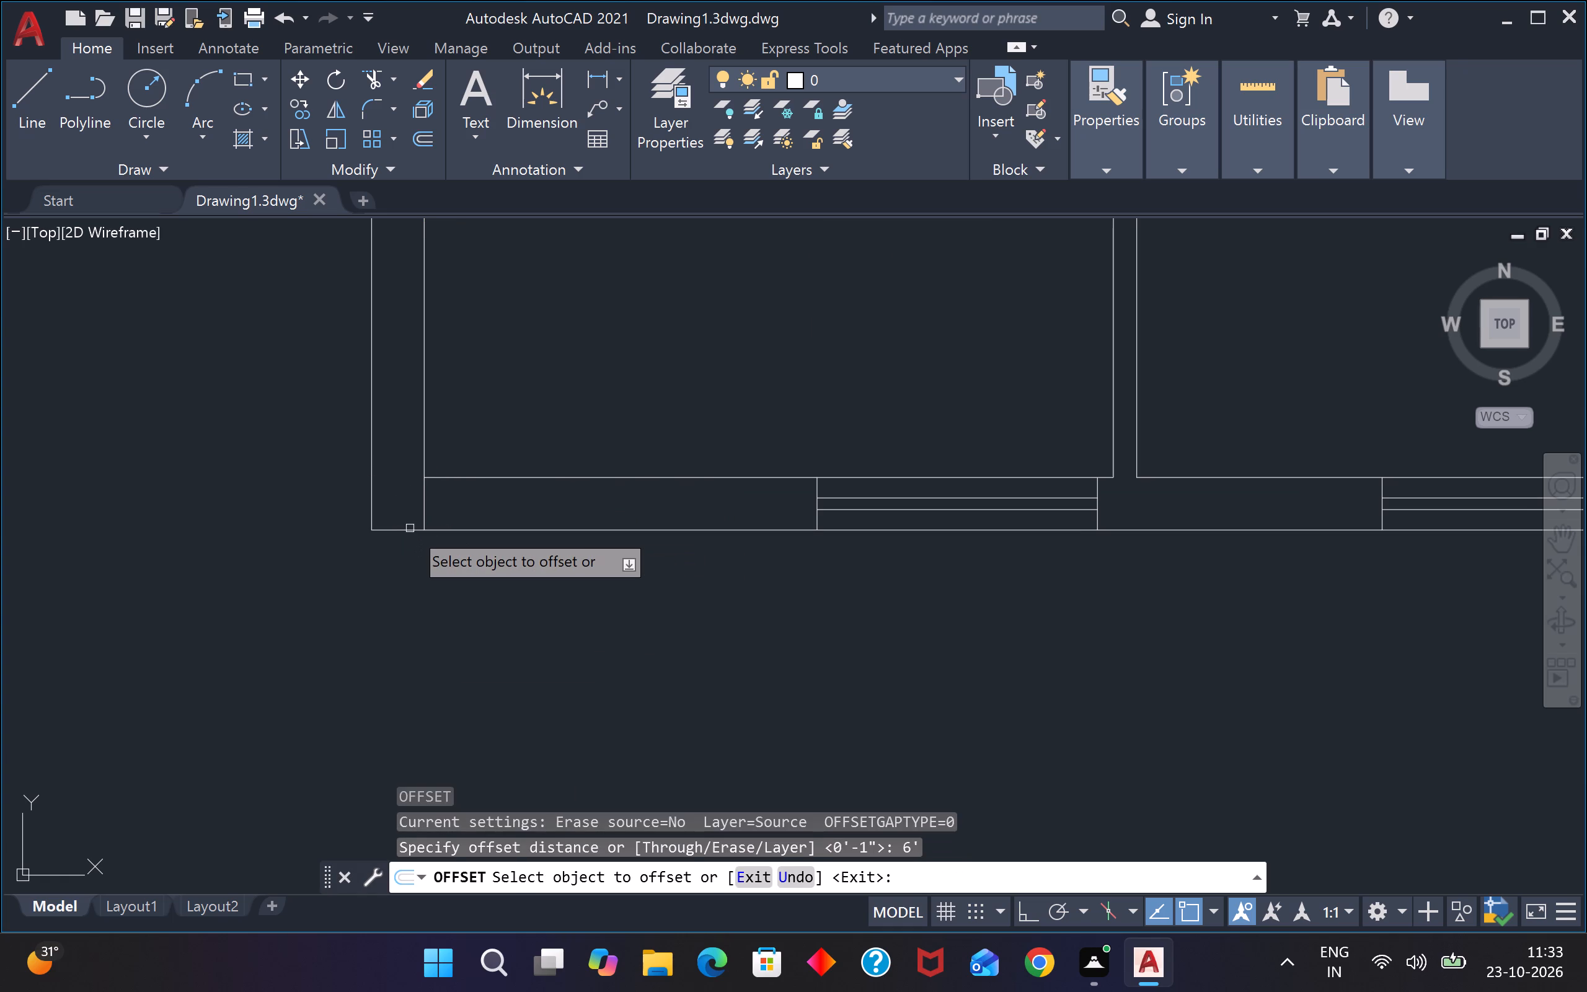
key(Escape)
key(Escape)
Offset the short line across the bottom wall 6" to the right, marking the first side of the entrance opening.
text(o)
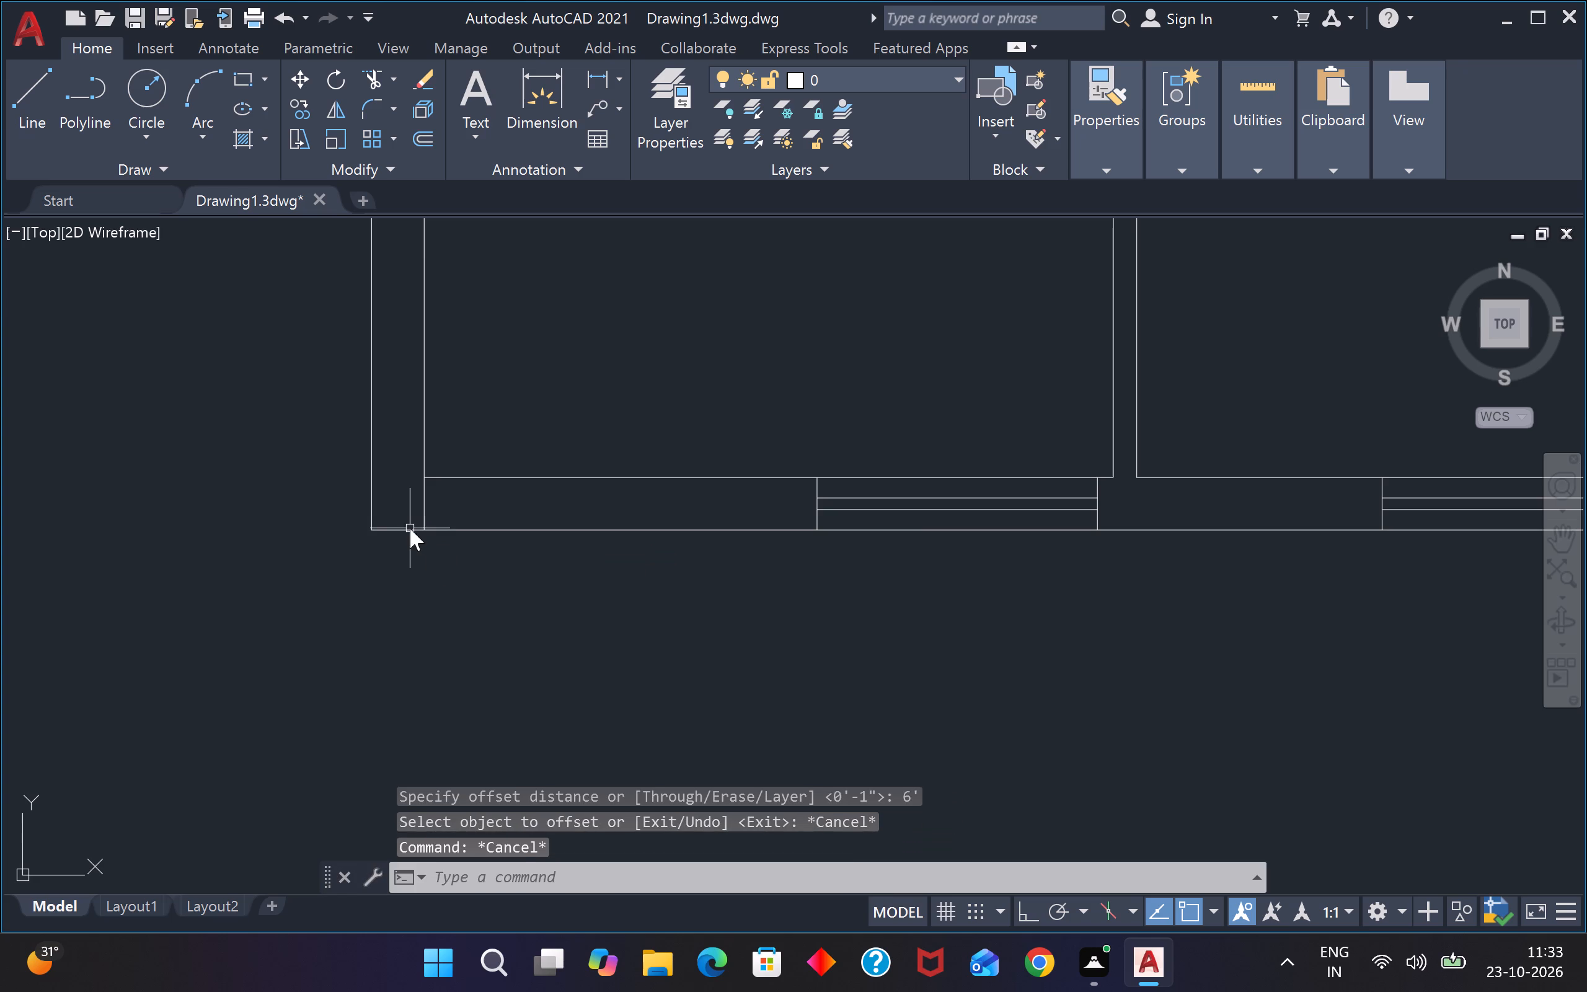
key(space)
key(6)
key(shift+quotedbl)
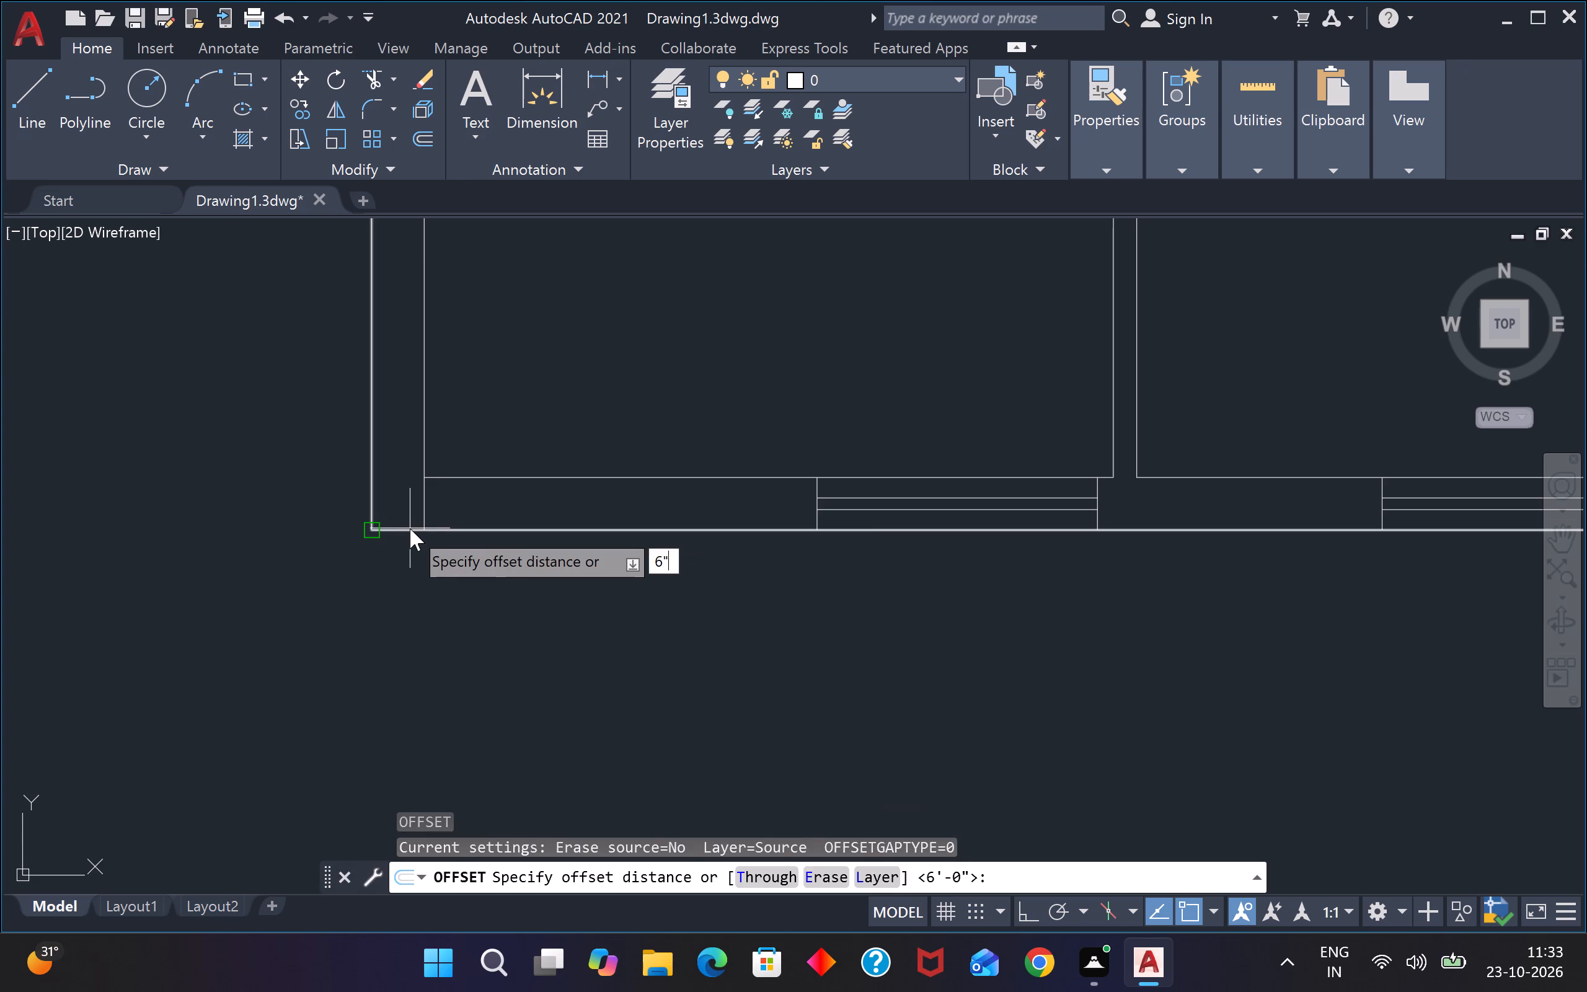
key(Return)
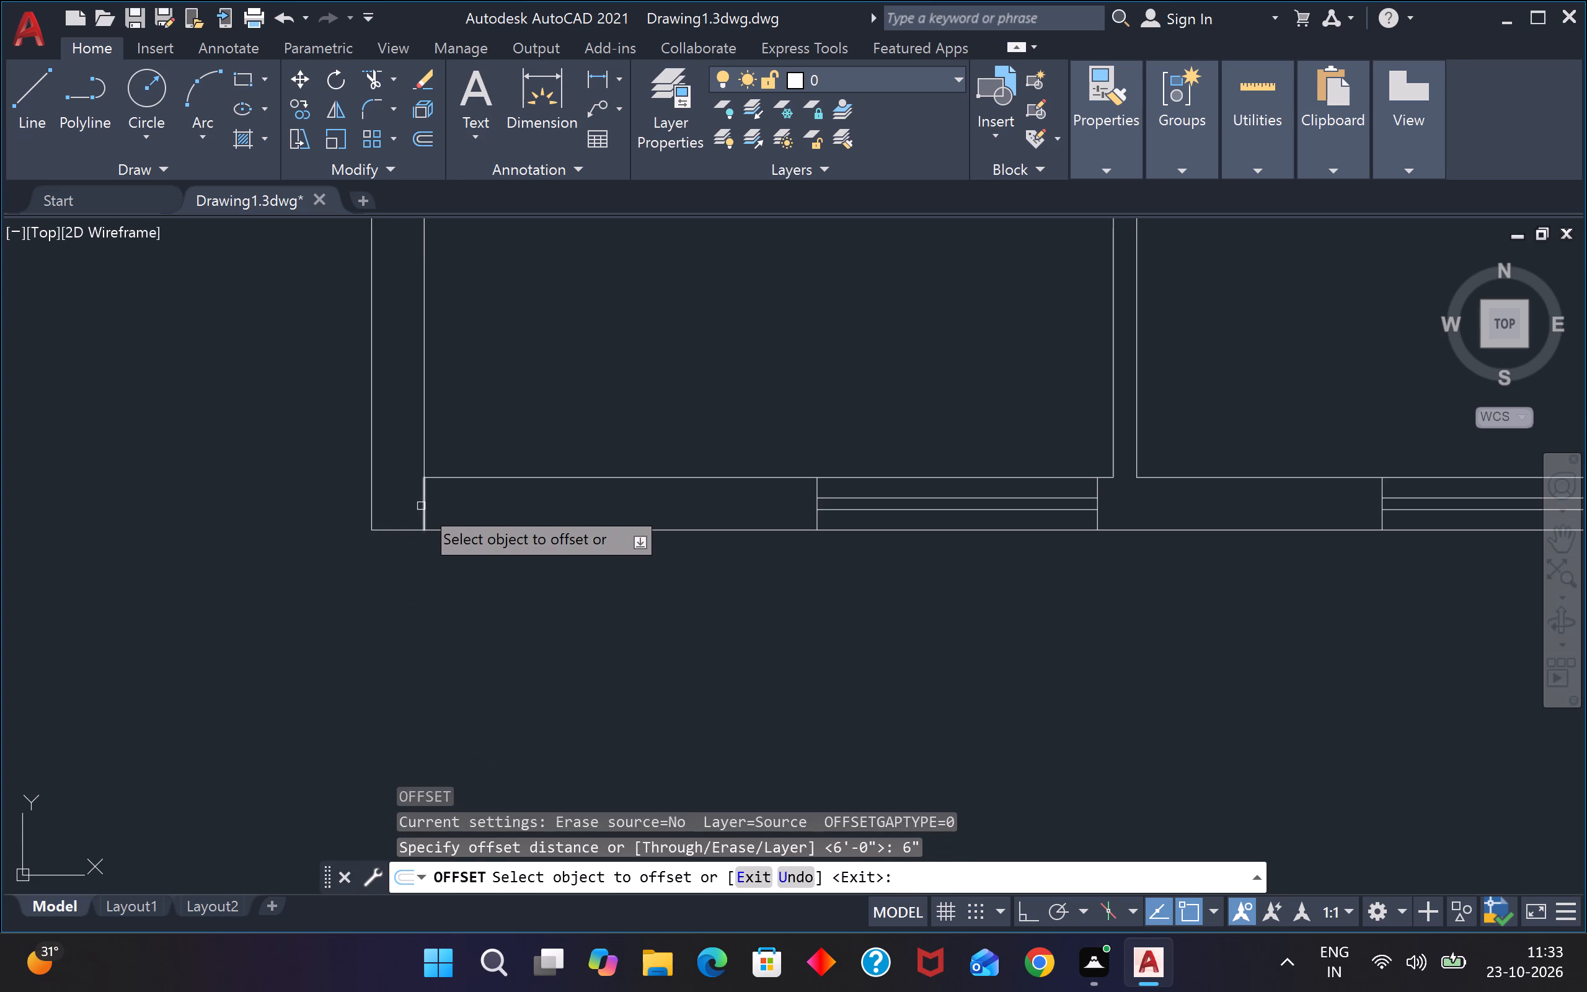
click(423, 506)
click(522, 516)
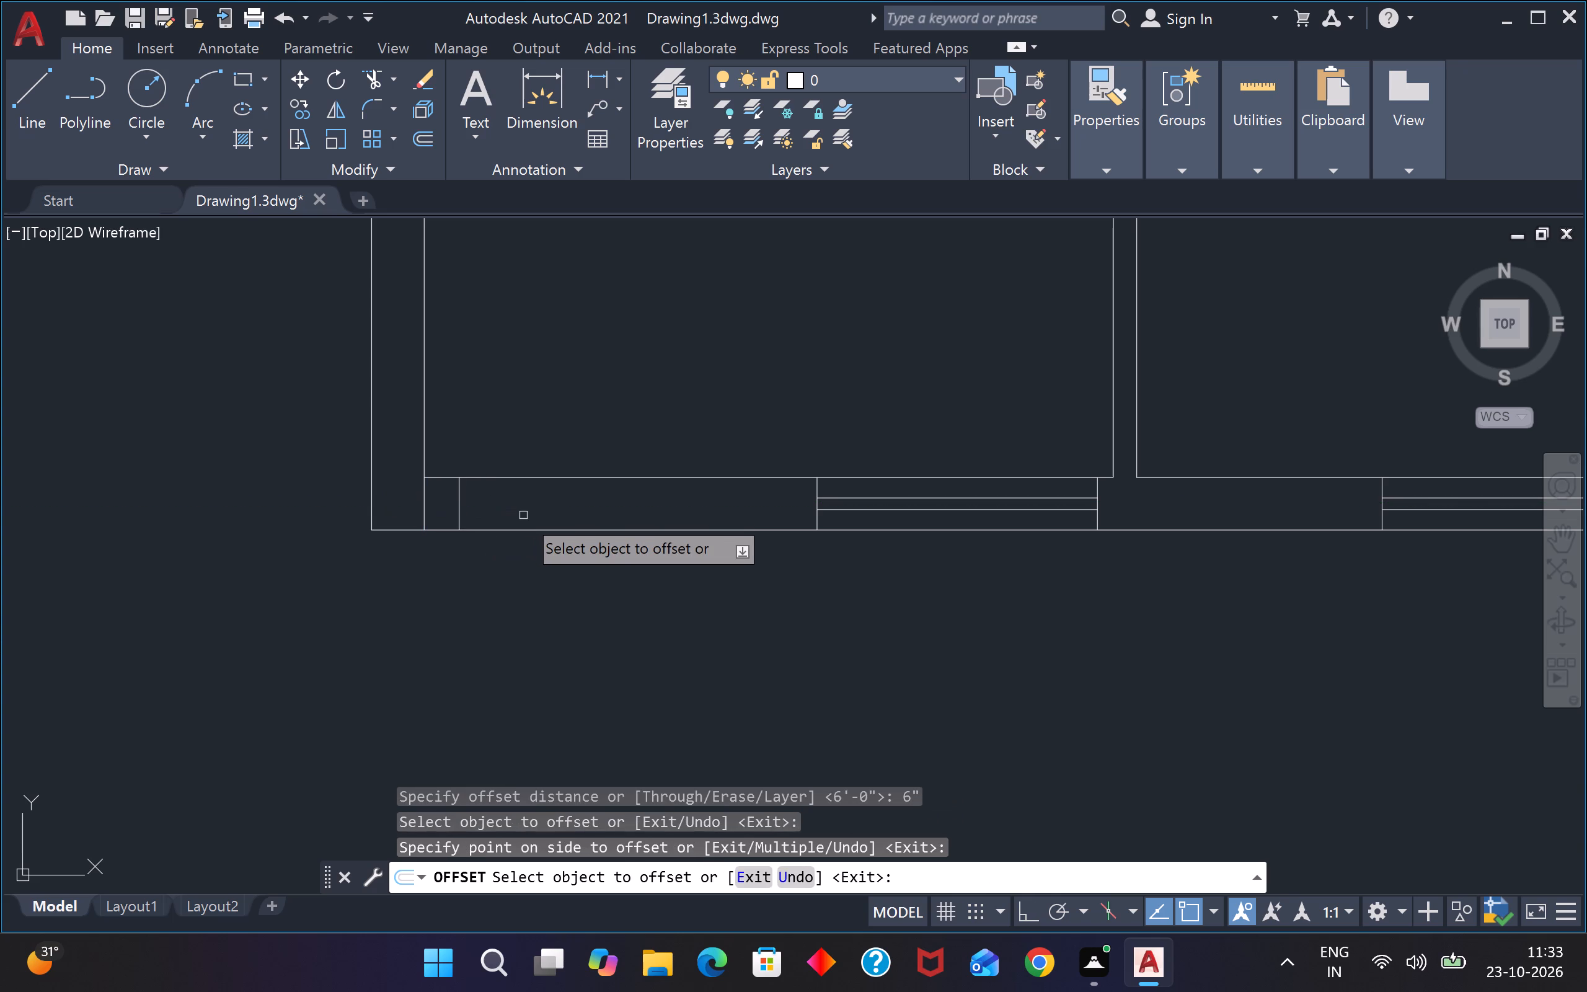
key(Escape)
key(Escape)
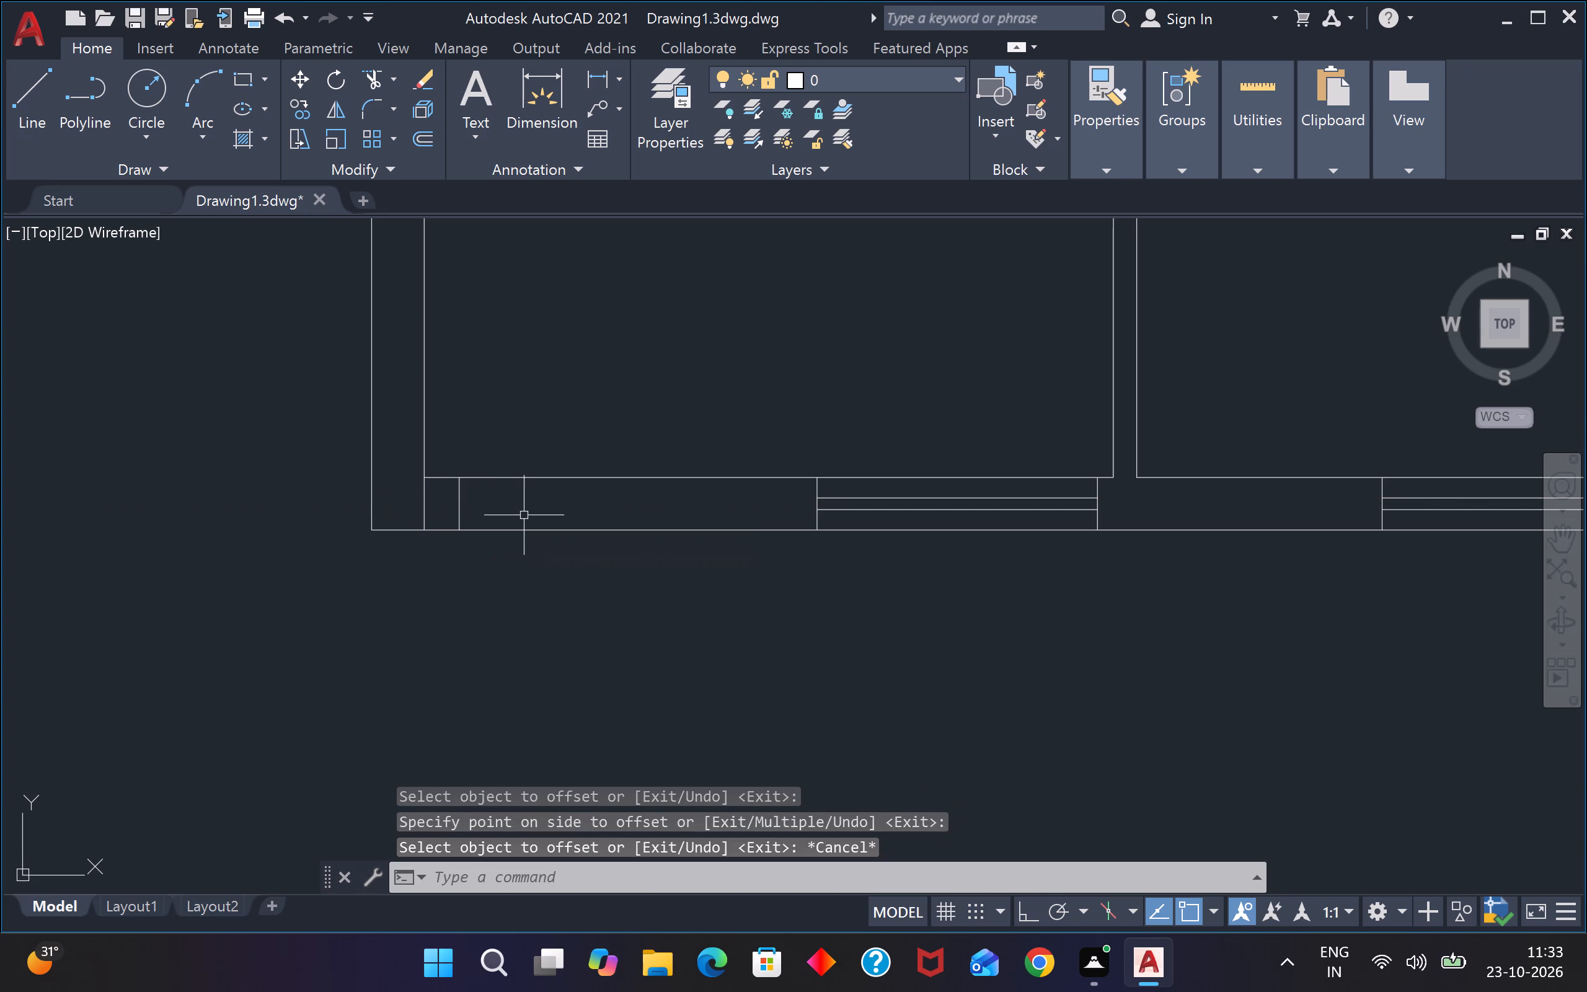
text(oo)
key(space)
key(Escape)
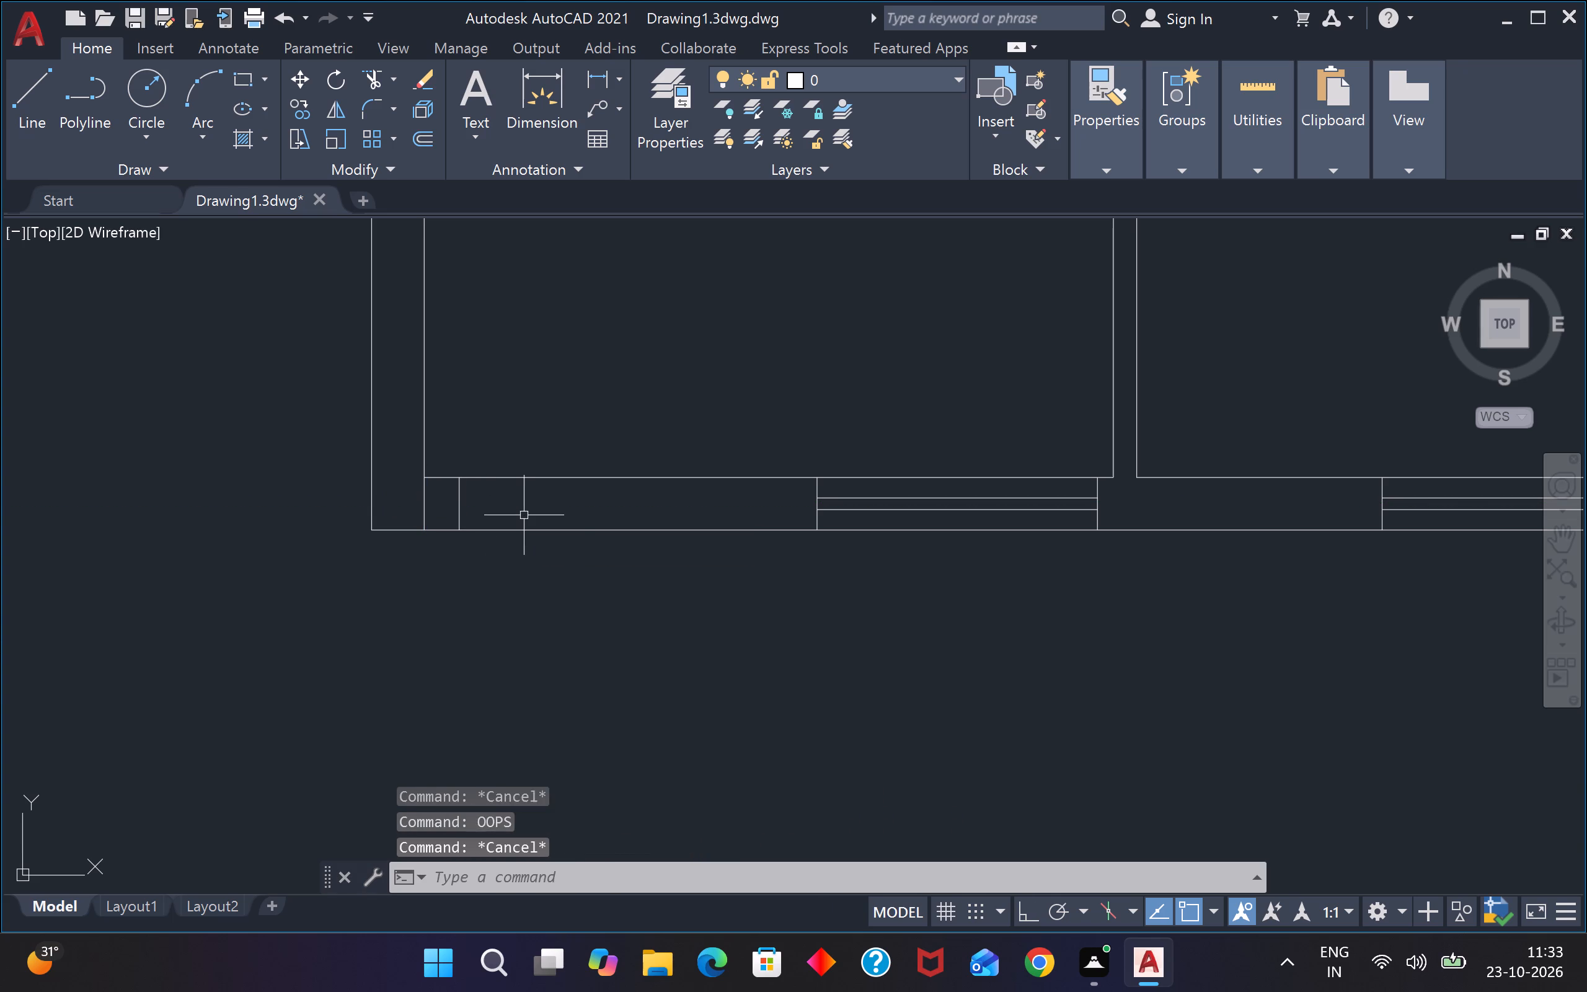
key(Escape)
Offset the new line across the bottom wall 3' to the right, marking the entrance opening's other side.
text(o)
key(space)
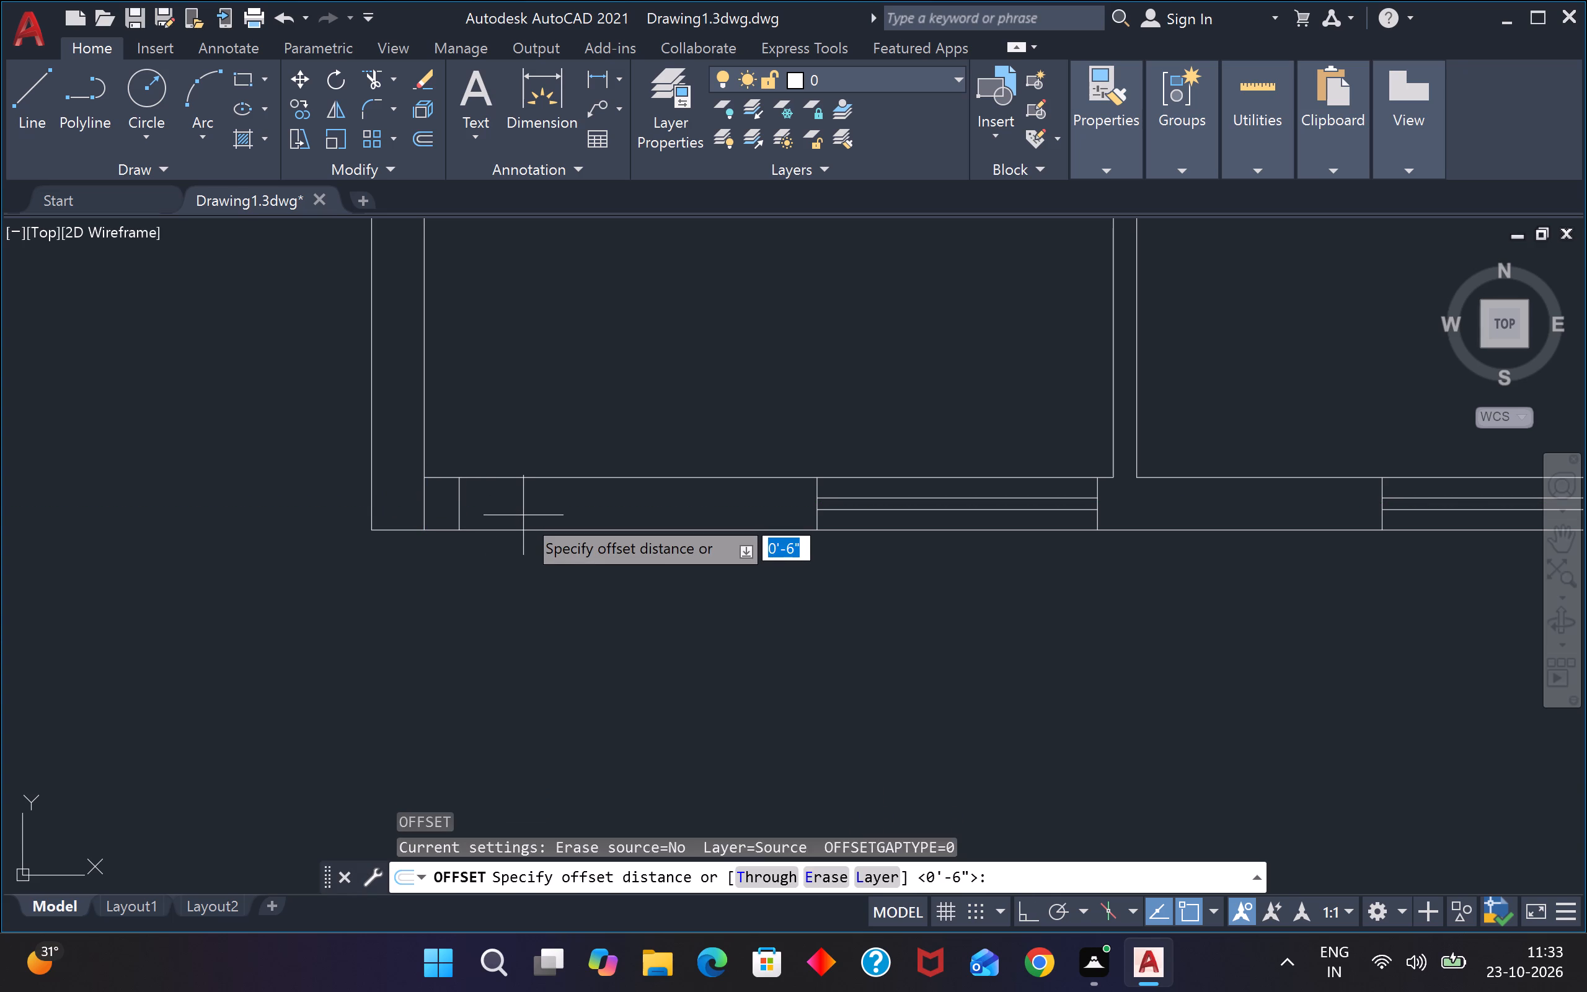
text(3')
key(Return)
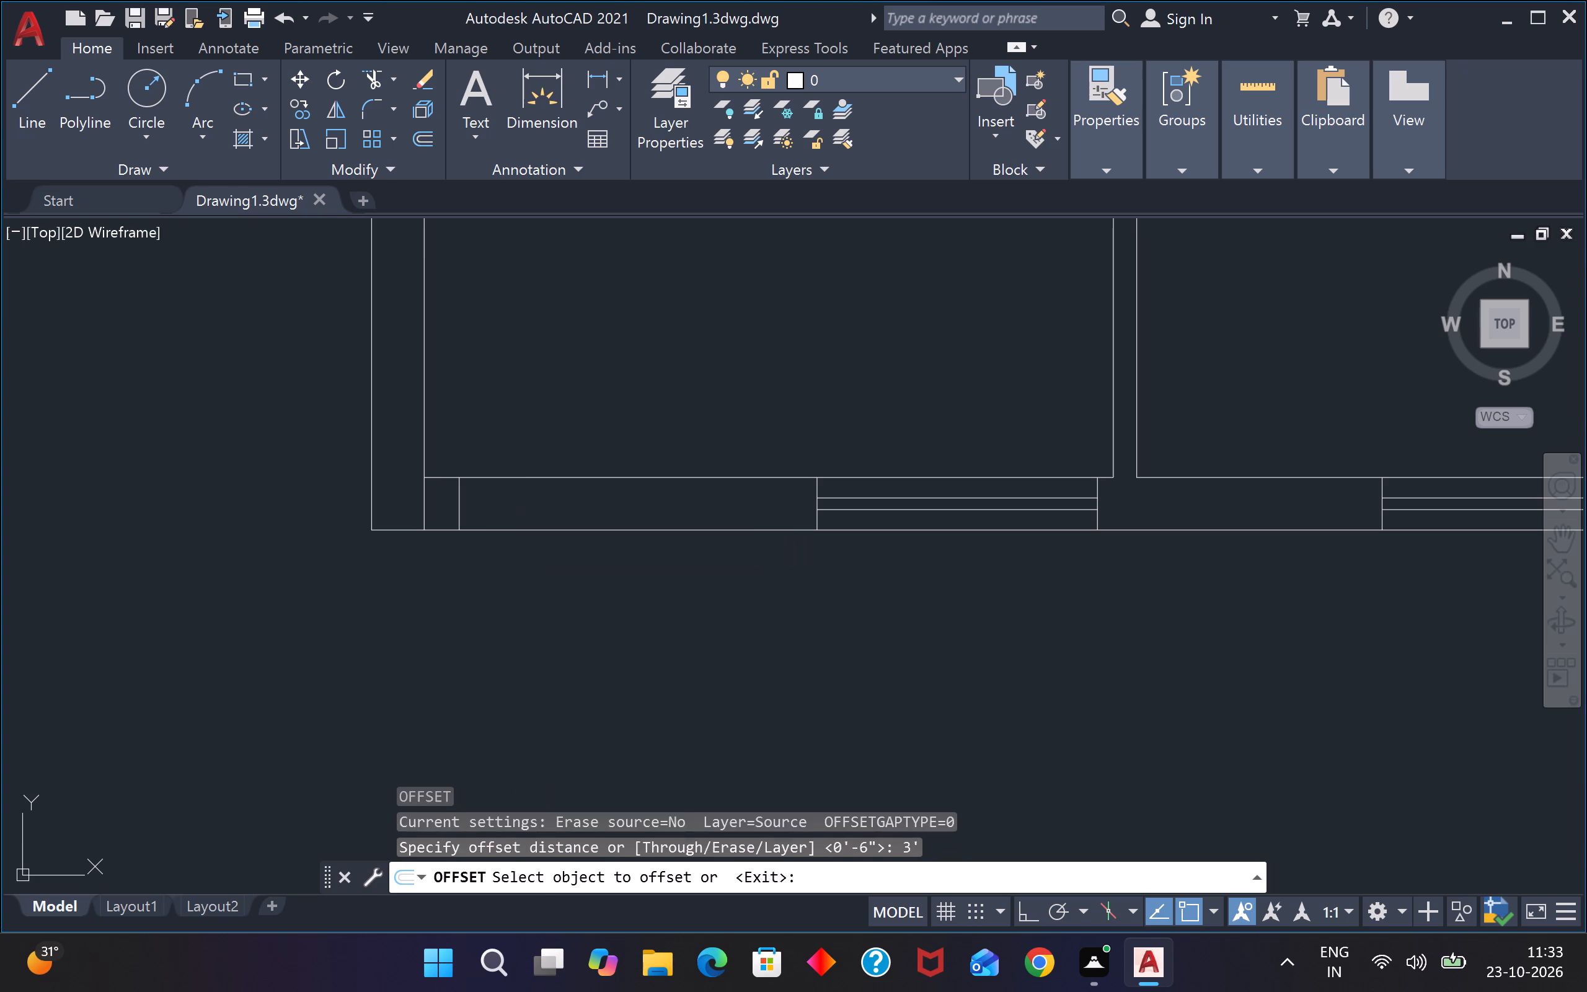
click(458, 511)
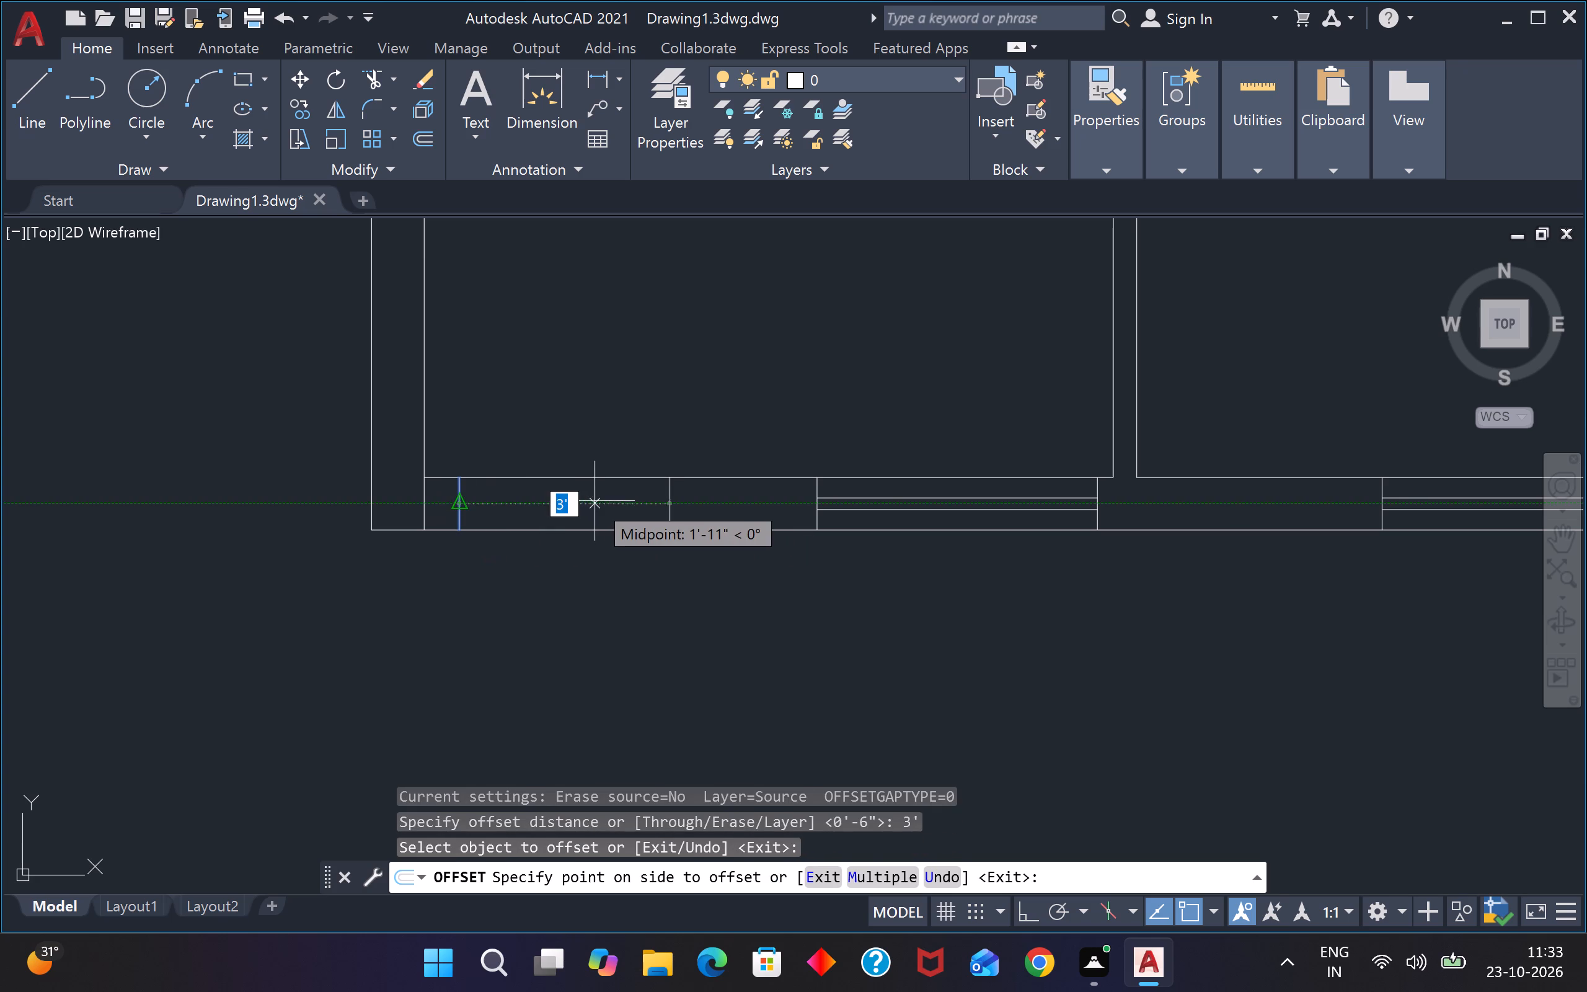
click(595, 501)
key(Escape)
key(Escape)
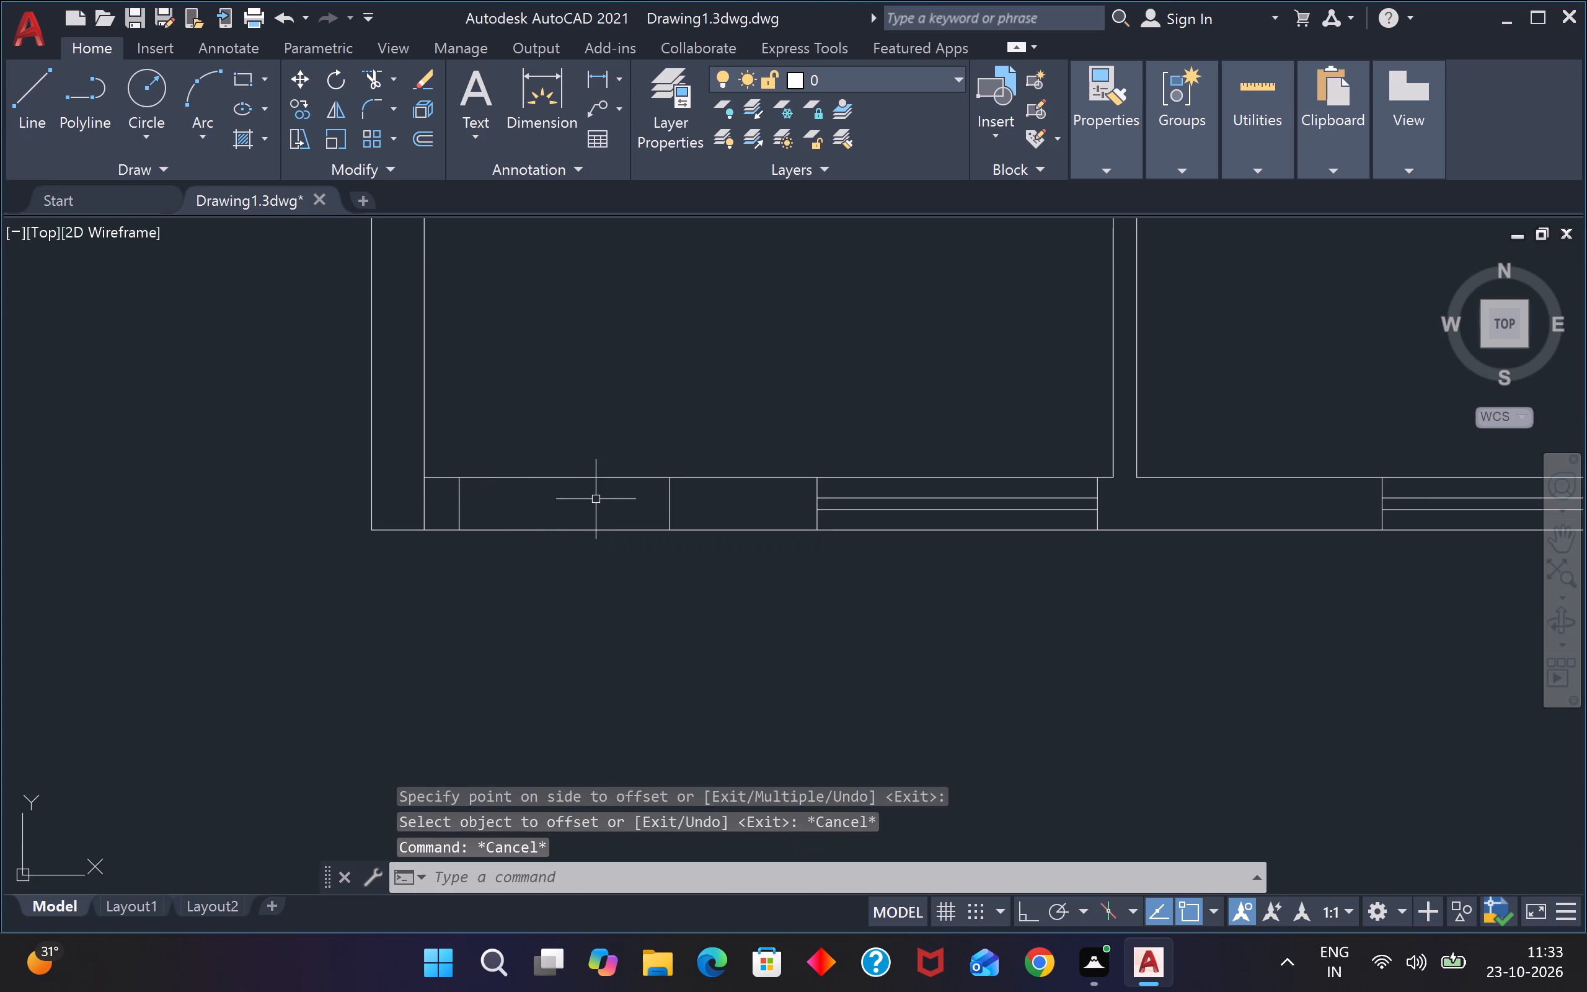
Trim both bottom wall lines across the 3' opening and remove the leftover construction line at the lower-left corner.
text(tr)
key(space)
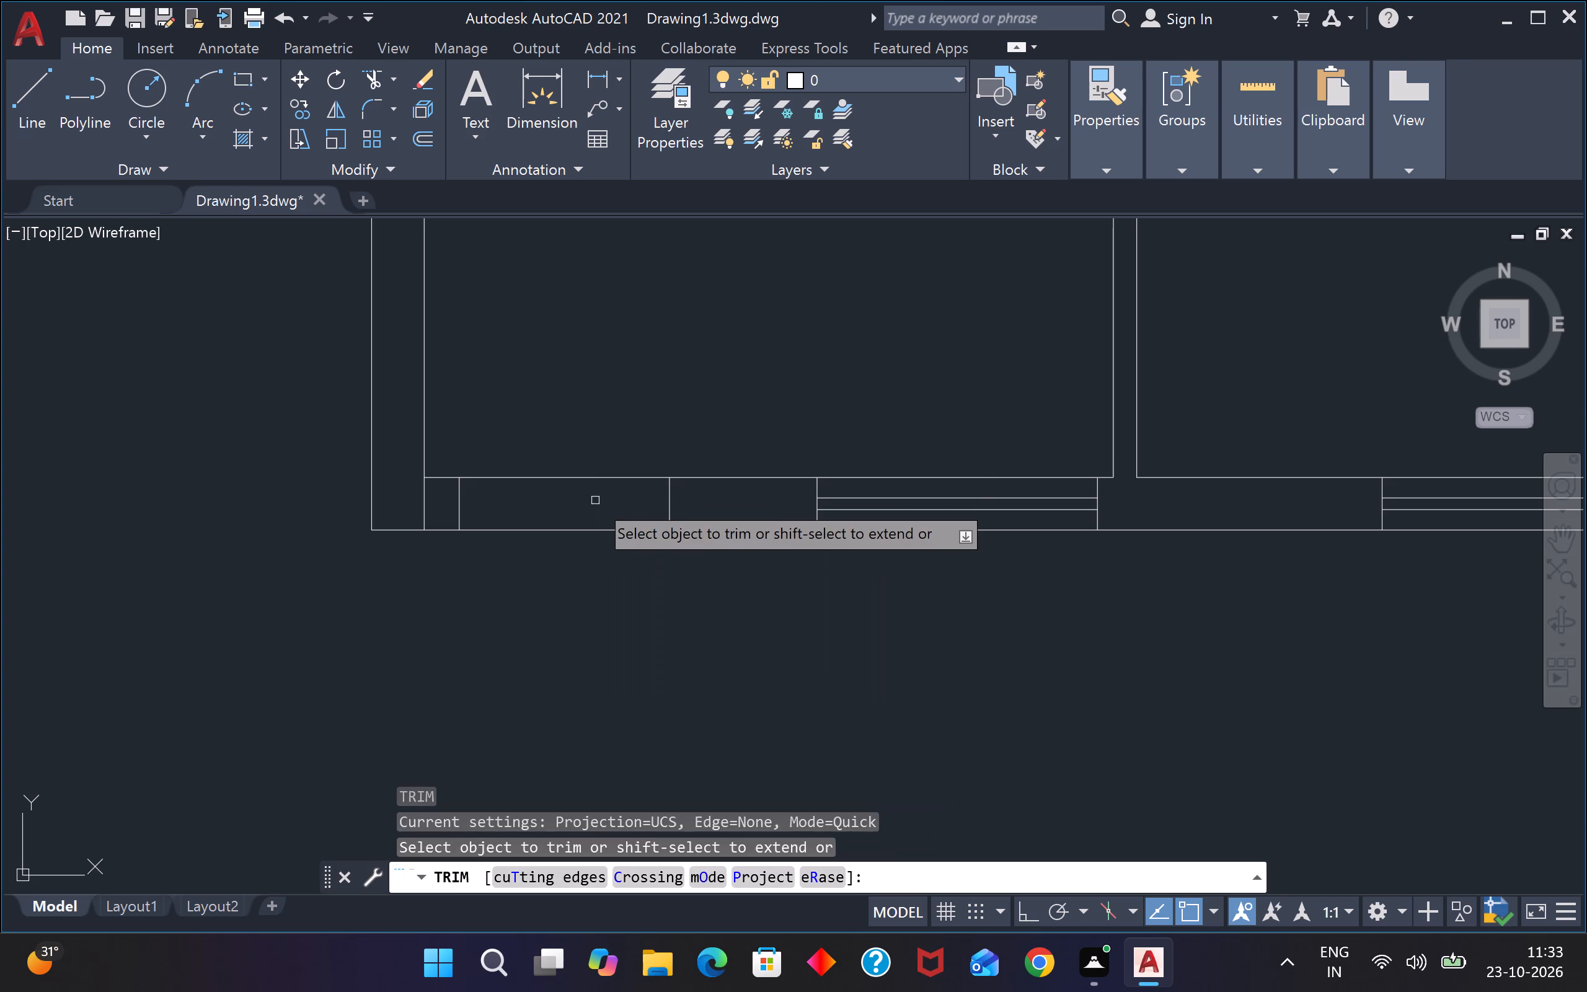
click(601, 444)
click(578, 598)
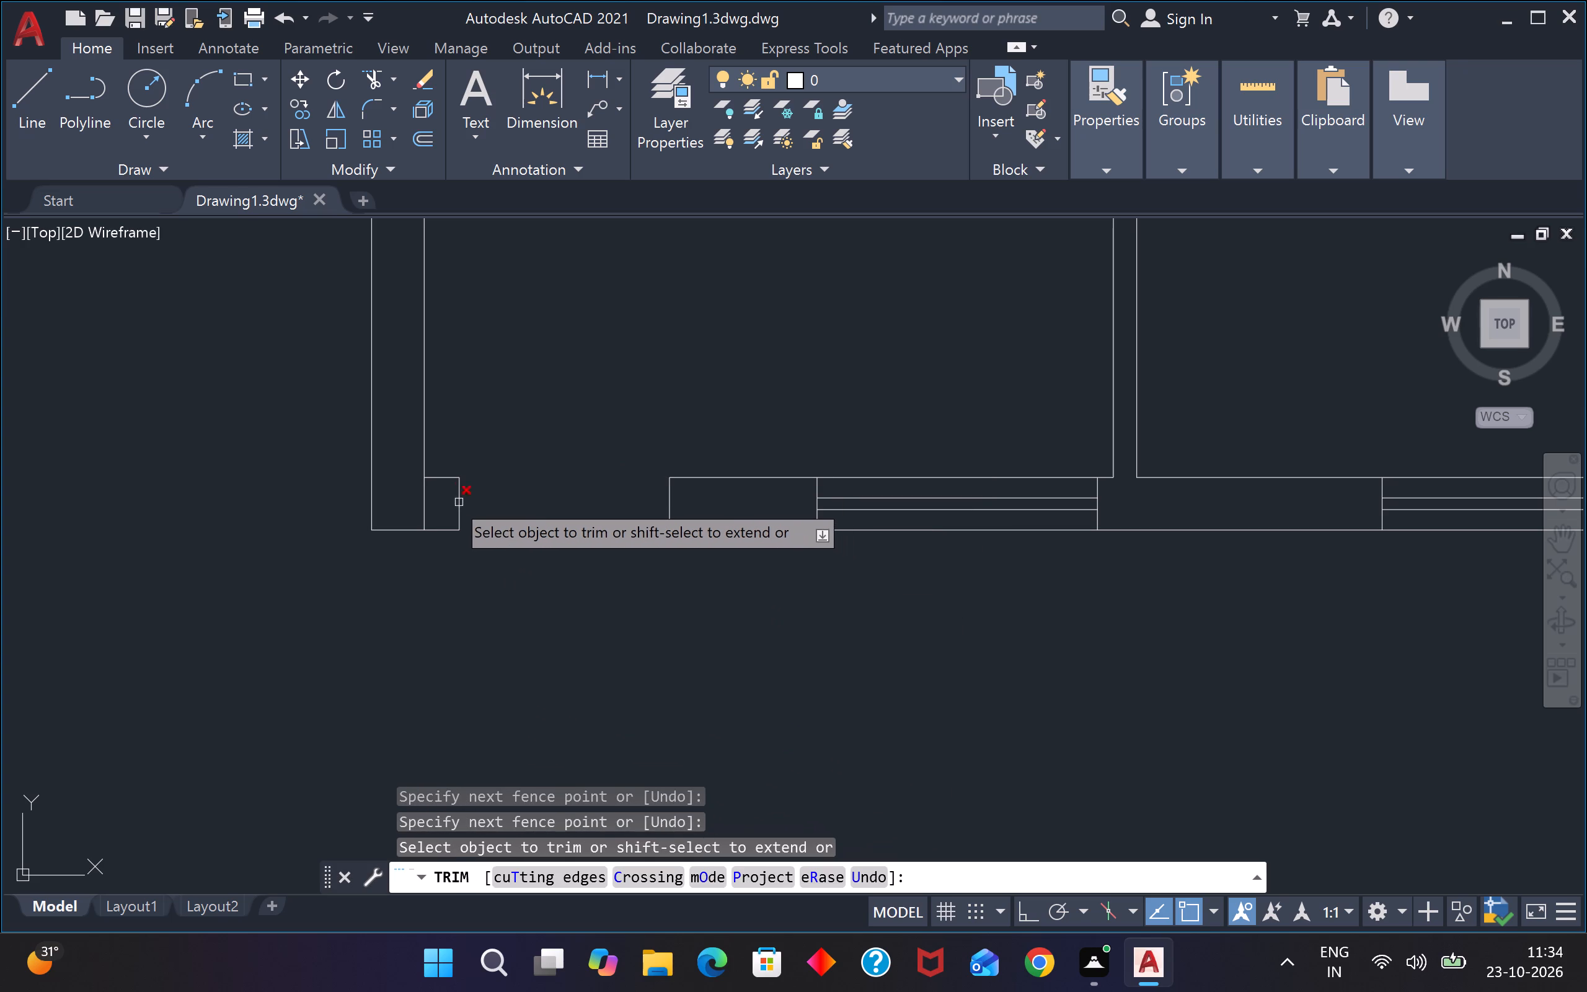
click(439, 496)
click(418, 500)
scroll(441, 507, down, 6)
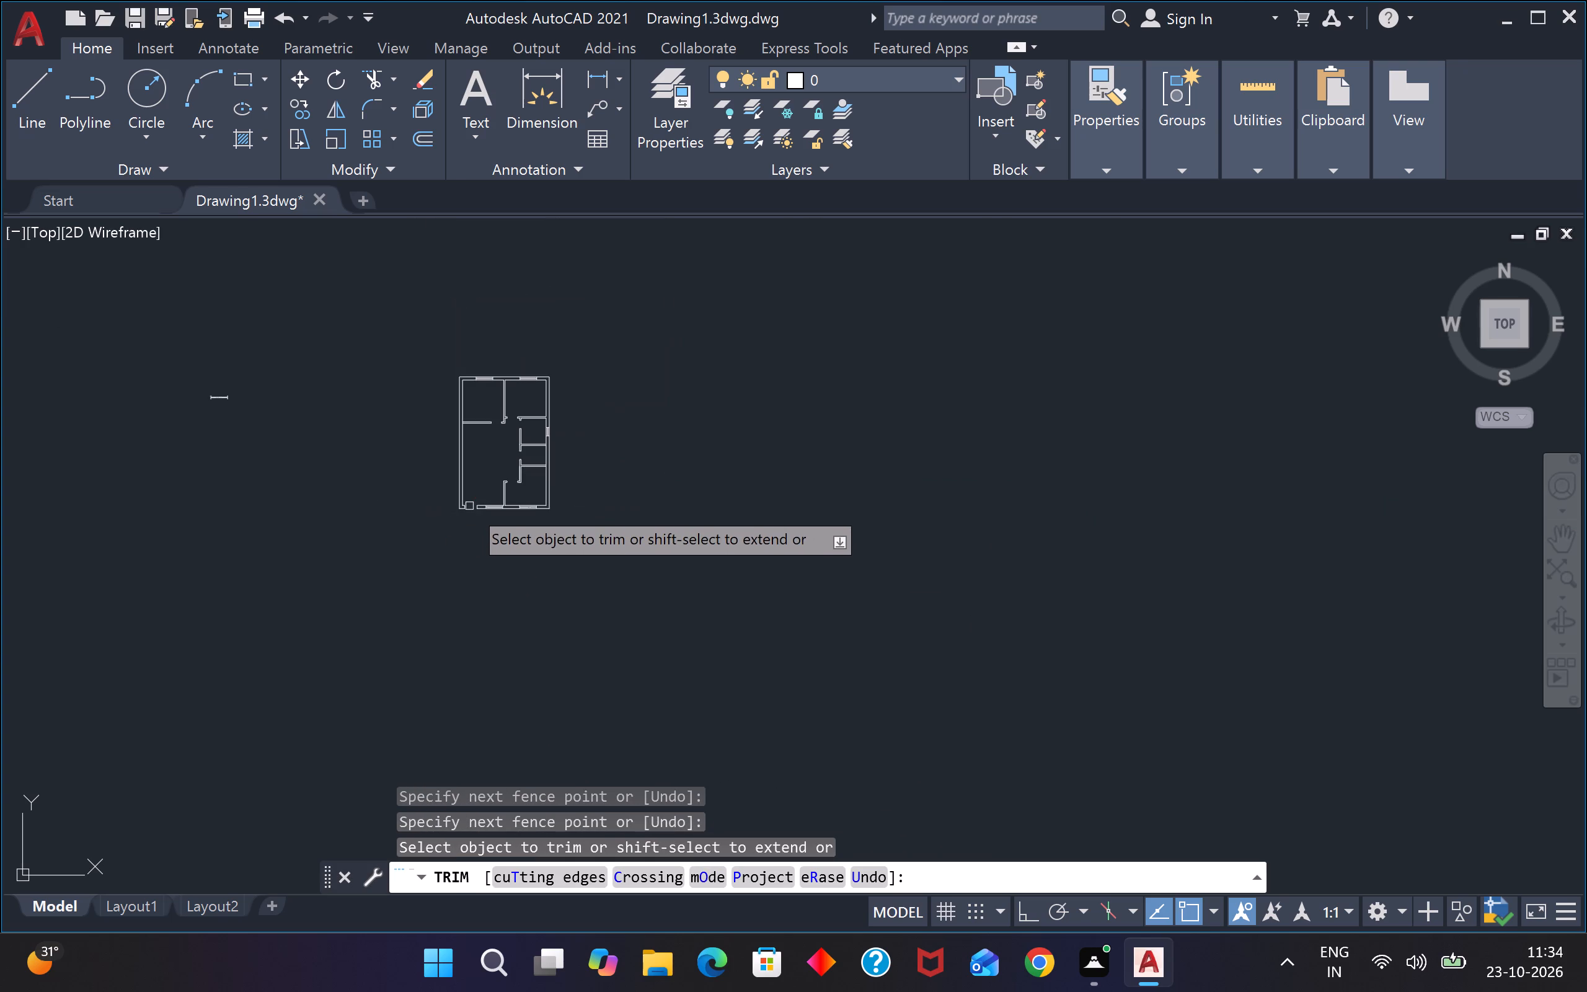
scroll(485, 426, up, 1)
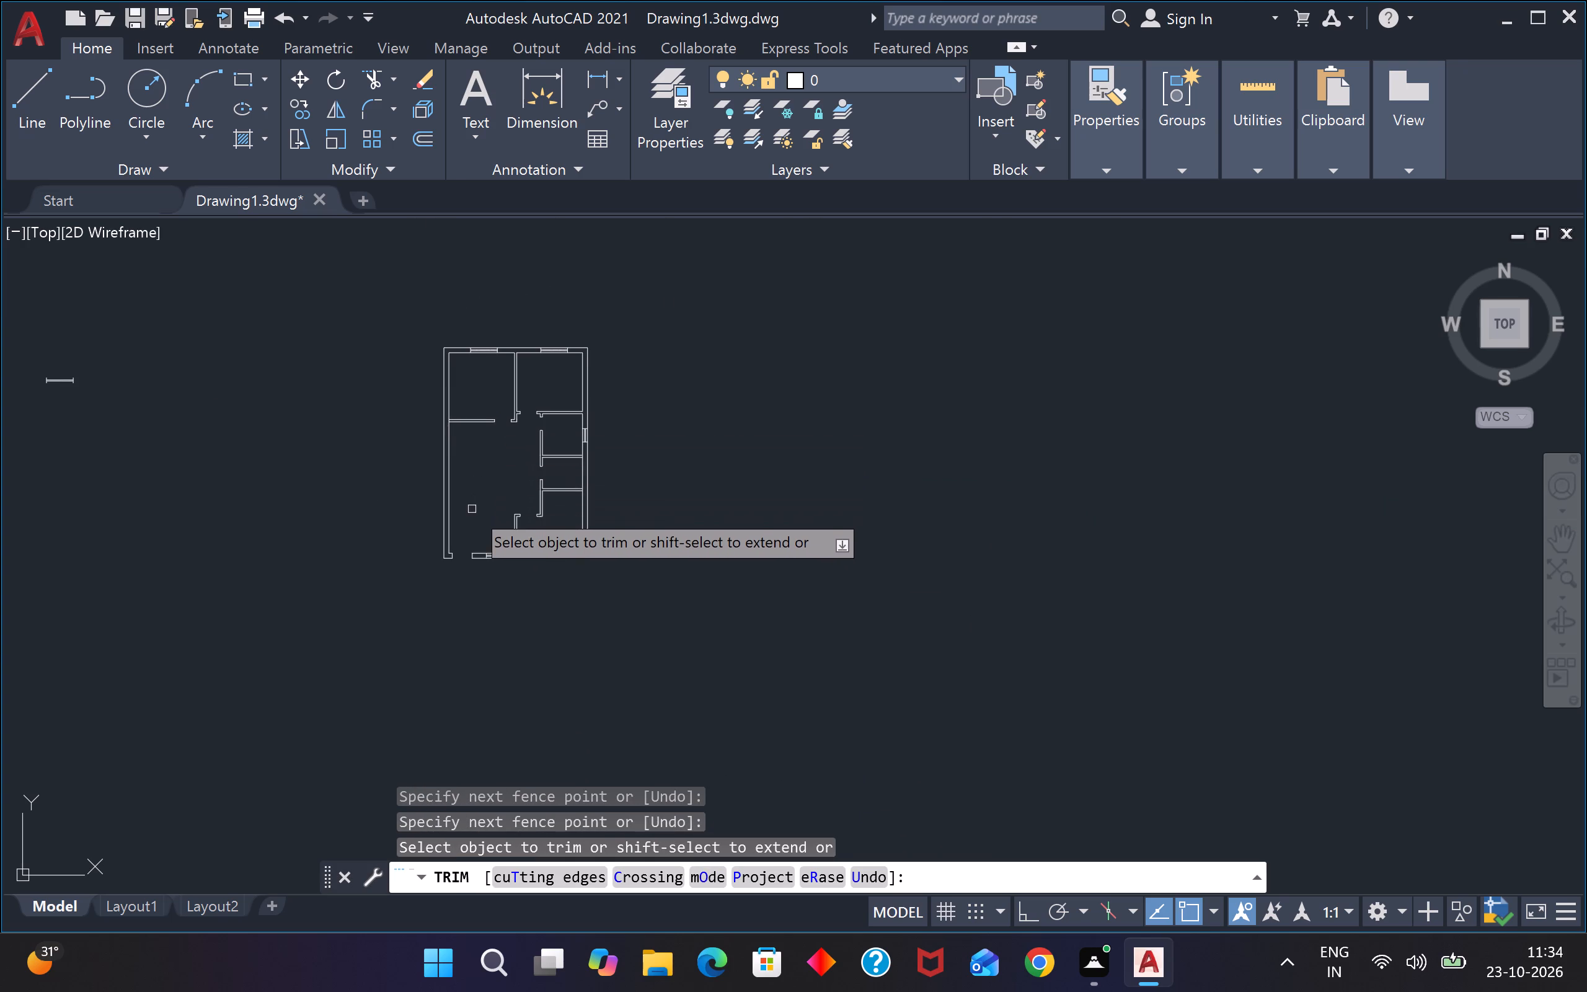
scroll(472, 509, up, 2)
key(Escape)
Move the 4' window nearest the entrance opening slightly left along the bottom wall, away from the interior partition.
scroll(552, 633, up, 2)
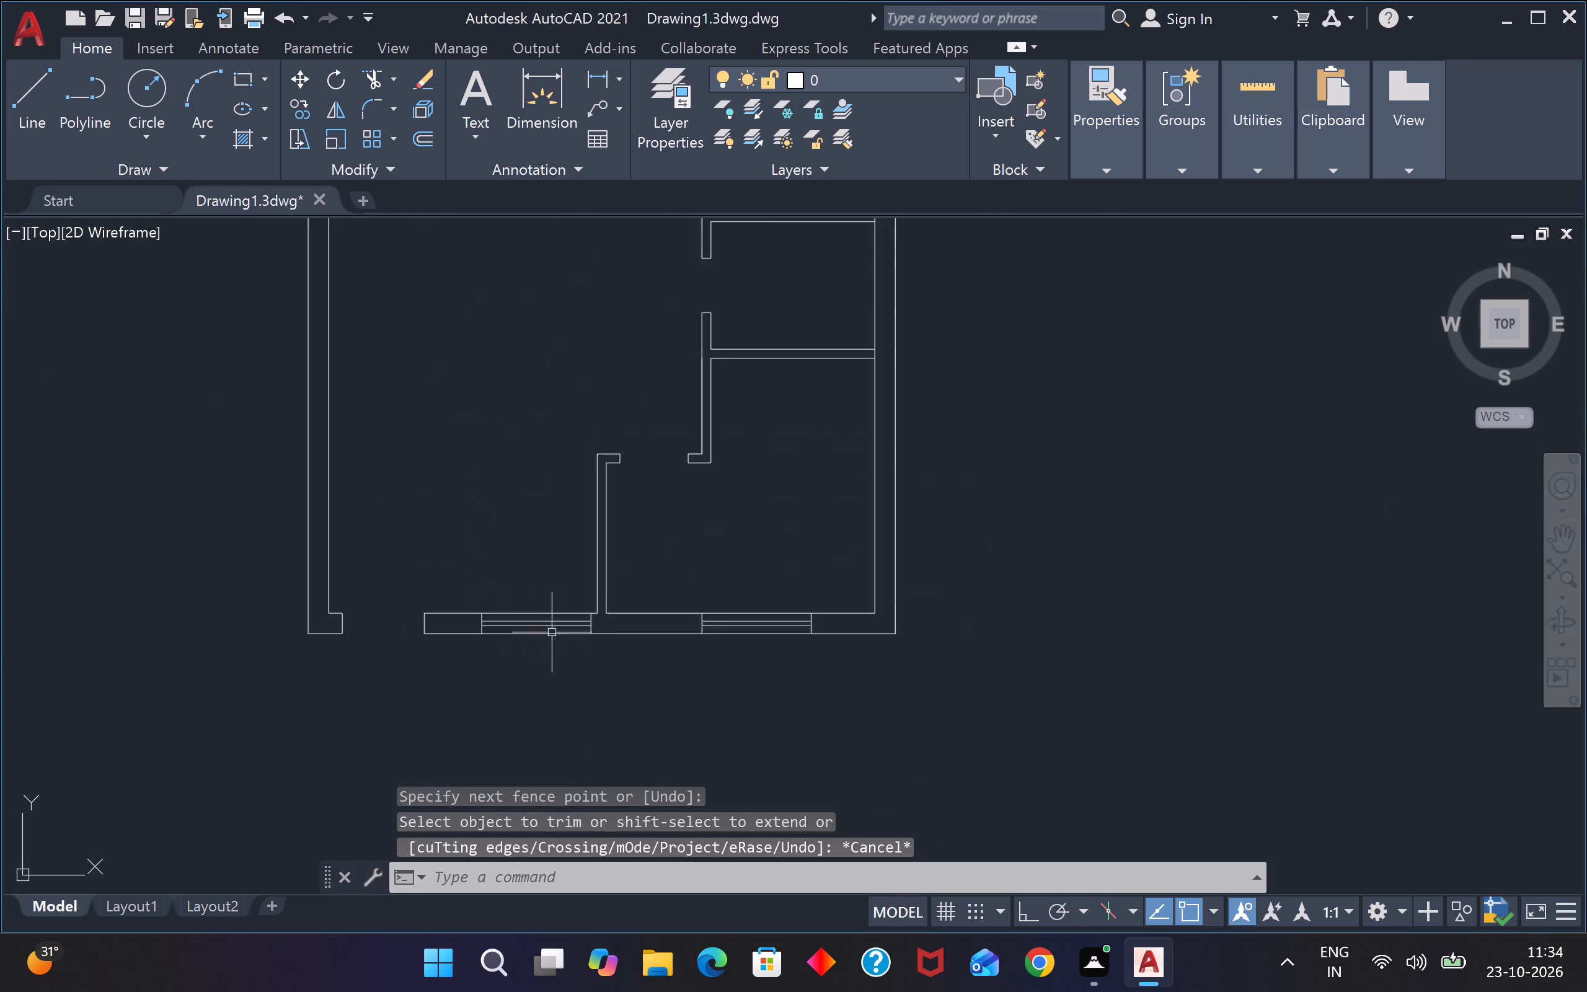
scroll(552, 632, up, 1)
drag(334, 511, 341, 509)
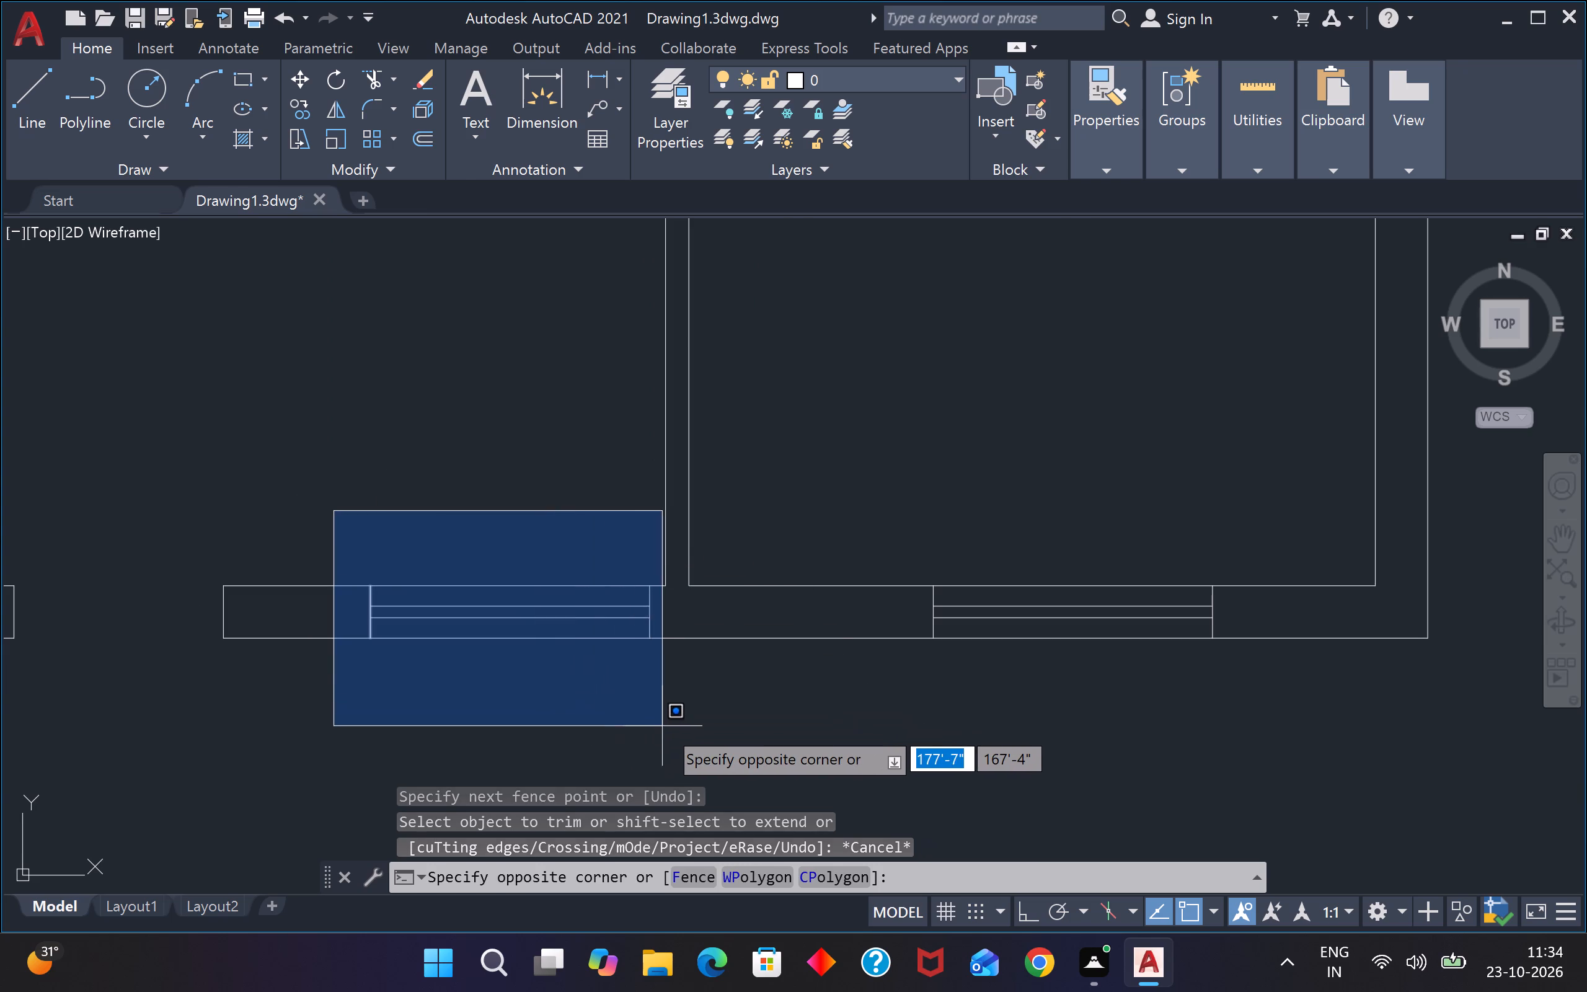
click(658, 714)
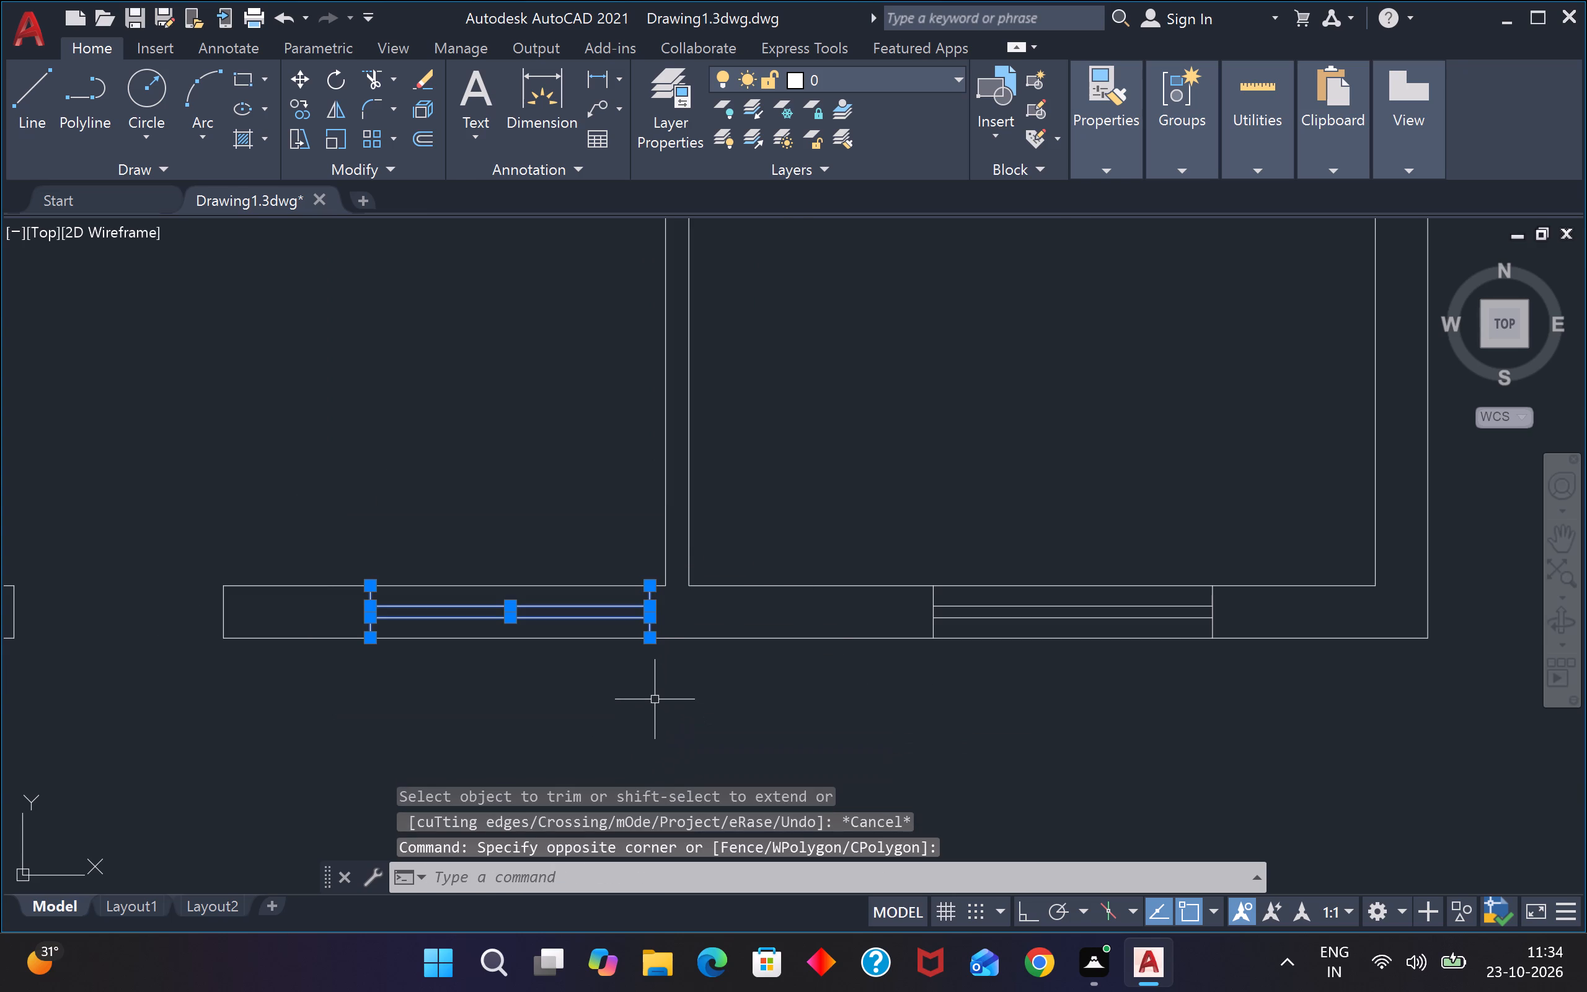
text(m)
key(space)
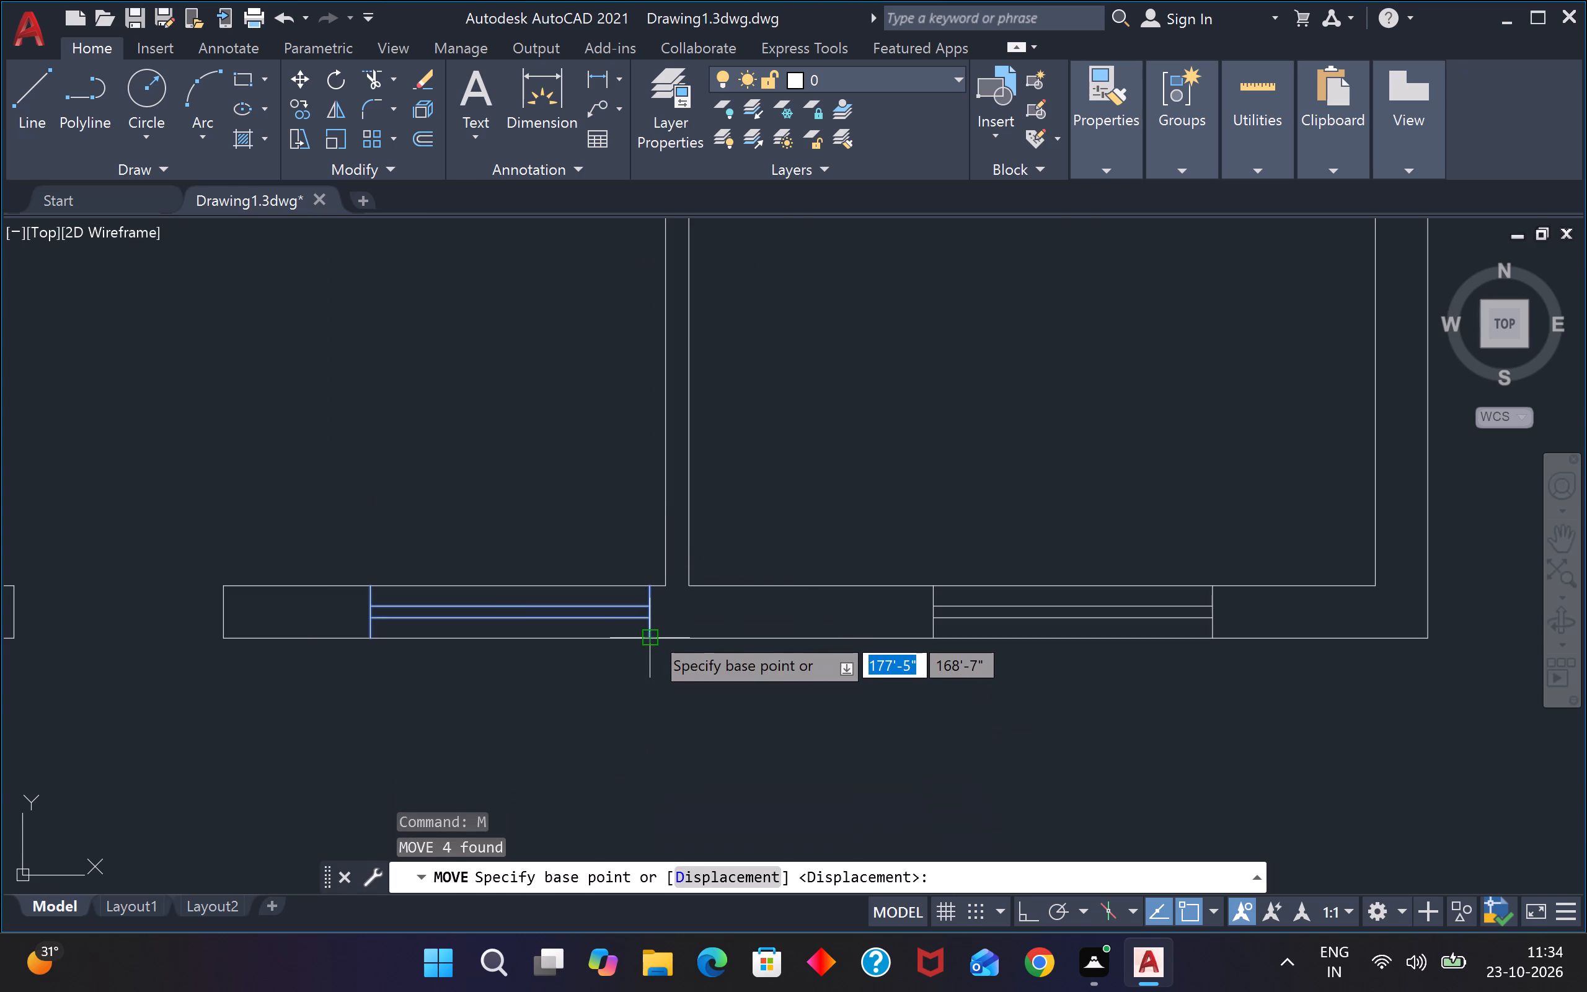
click(651, 632)
click(603, 629)
Trim the right exterior wall's inner line where the two partitions above and below the lower small room meet it.
scroll(603, 629, down, 2)
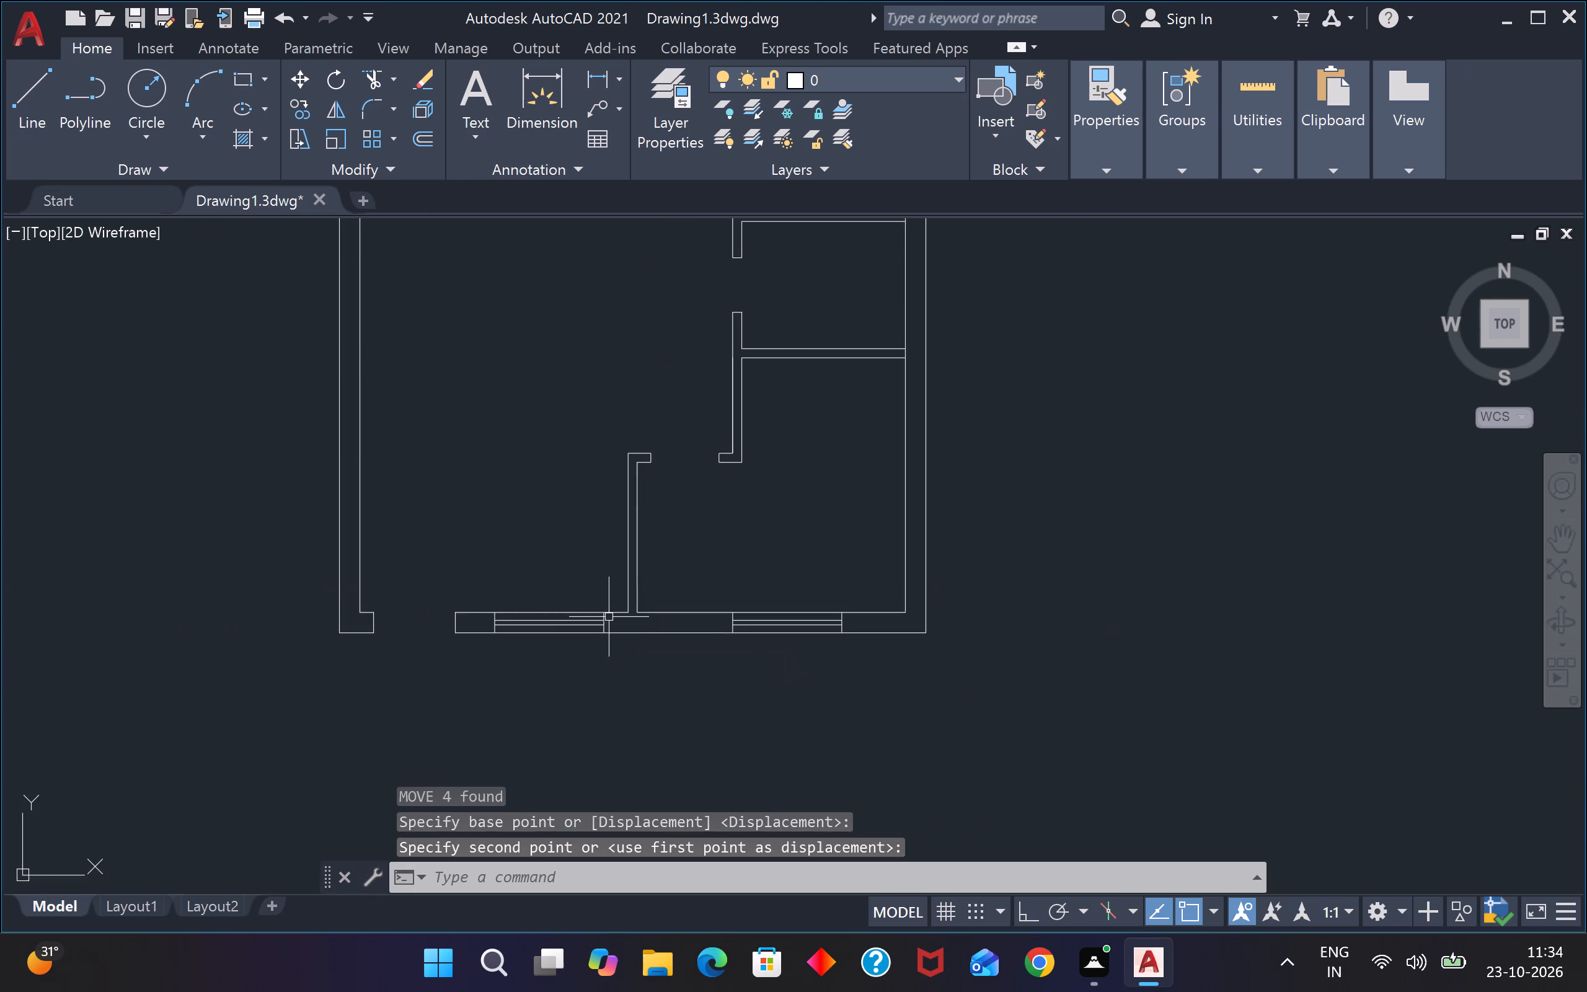
scroll(610, 617, down, 2)
scroll(610, 616, up, 2)
scroll(600, 609, down, 2)
scroll(634, 289, up, 2)
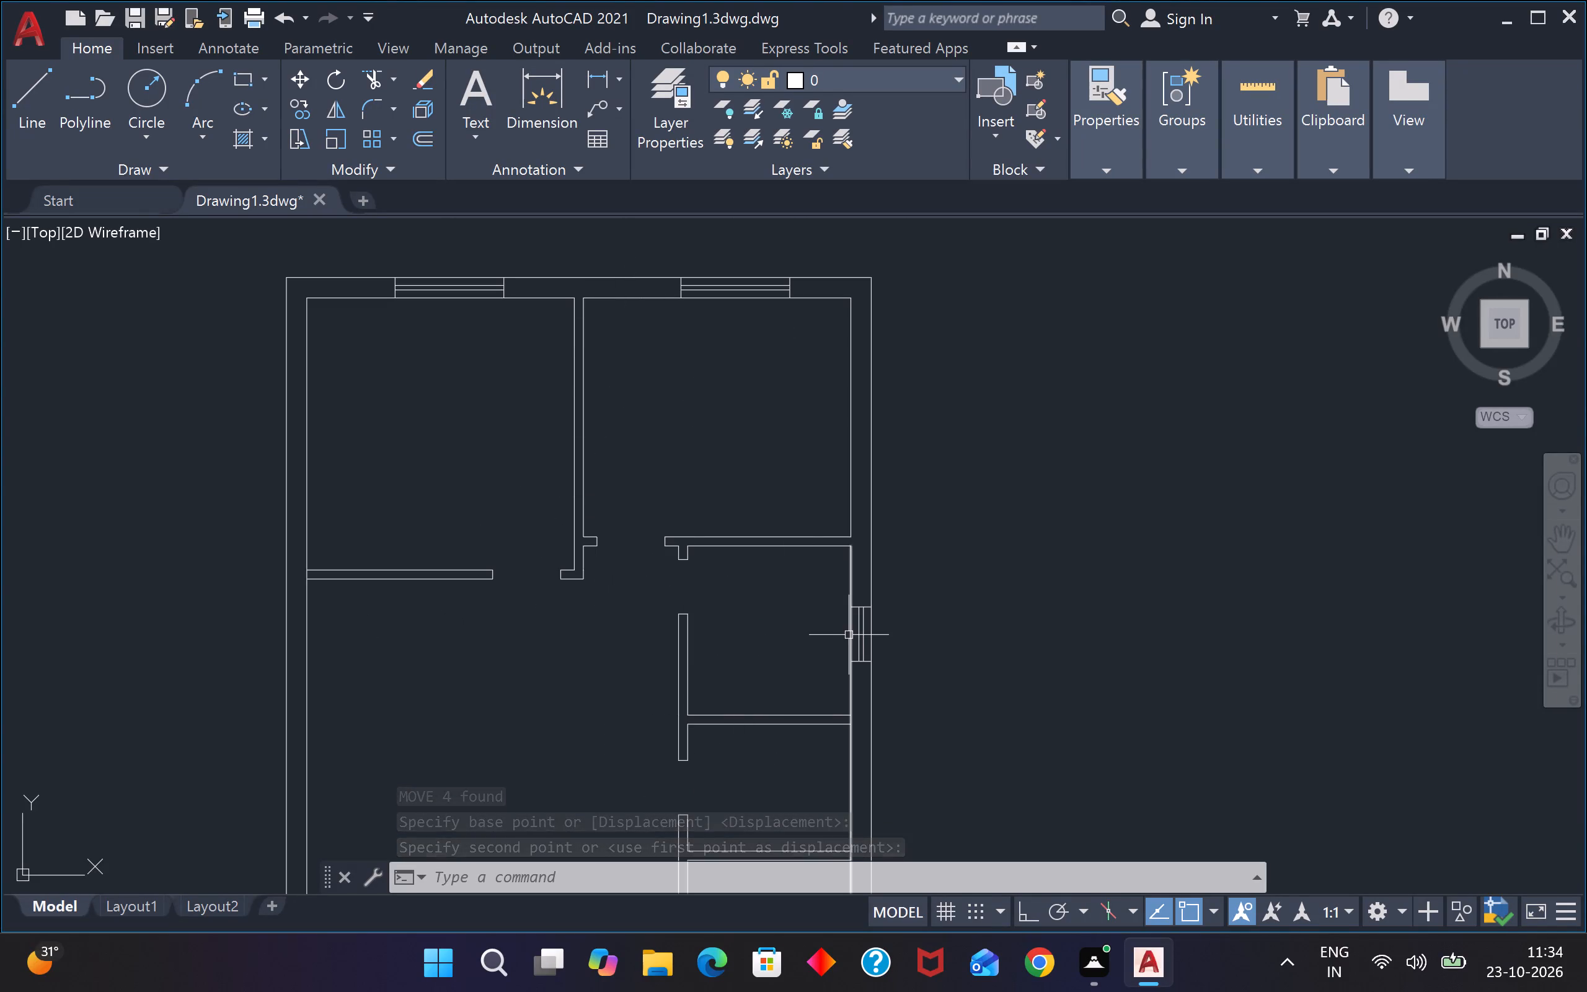
key(t)
key(r)
key(space)
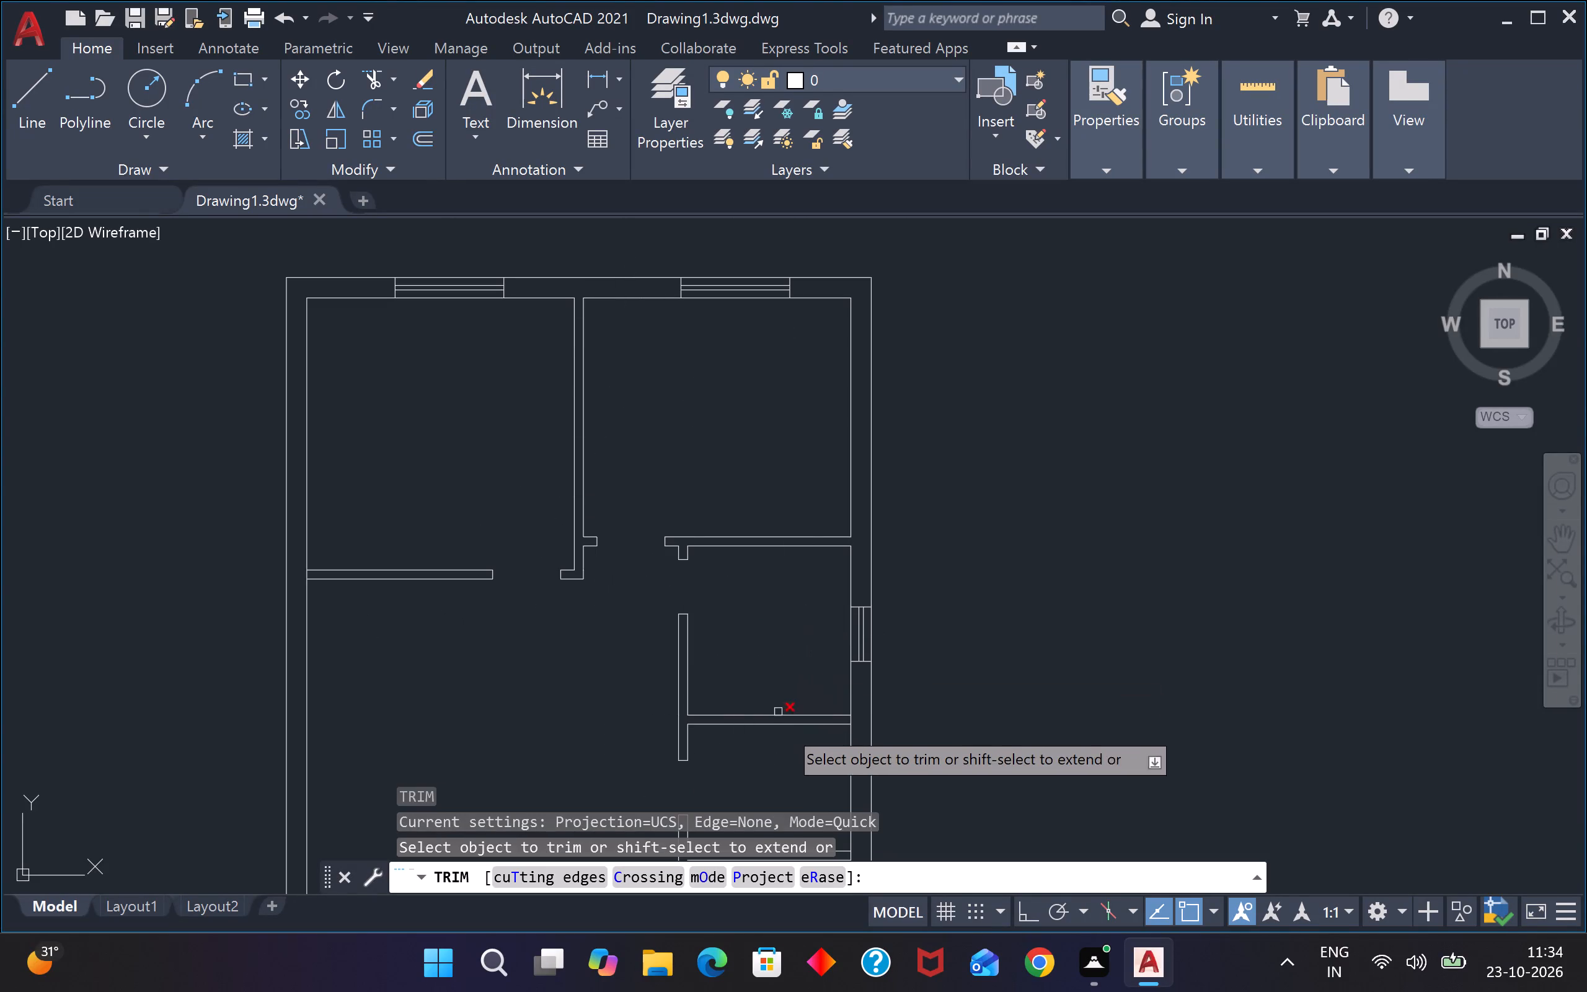
scroll(841, 729, up, 6)
click(865, 696)
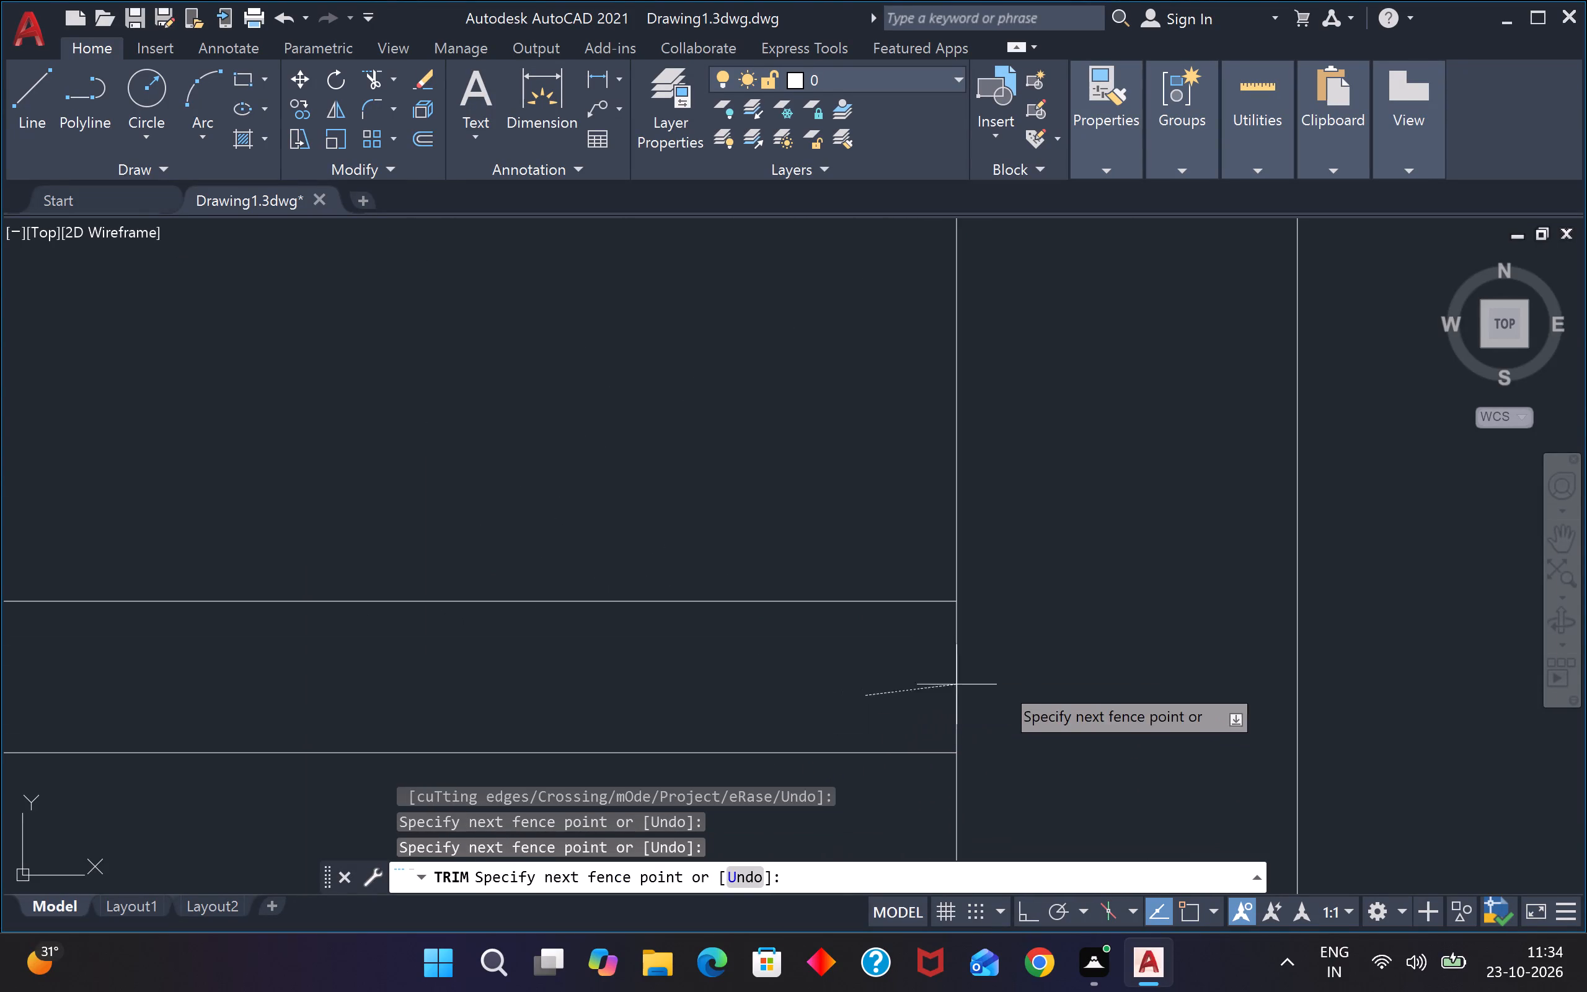
click(1019, 666)
scroll(1028, 640, down, 7)
scroll(1017, 795, up, 5)
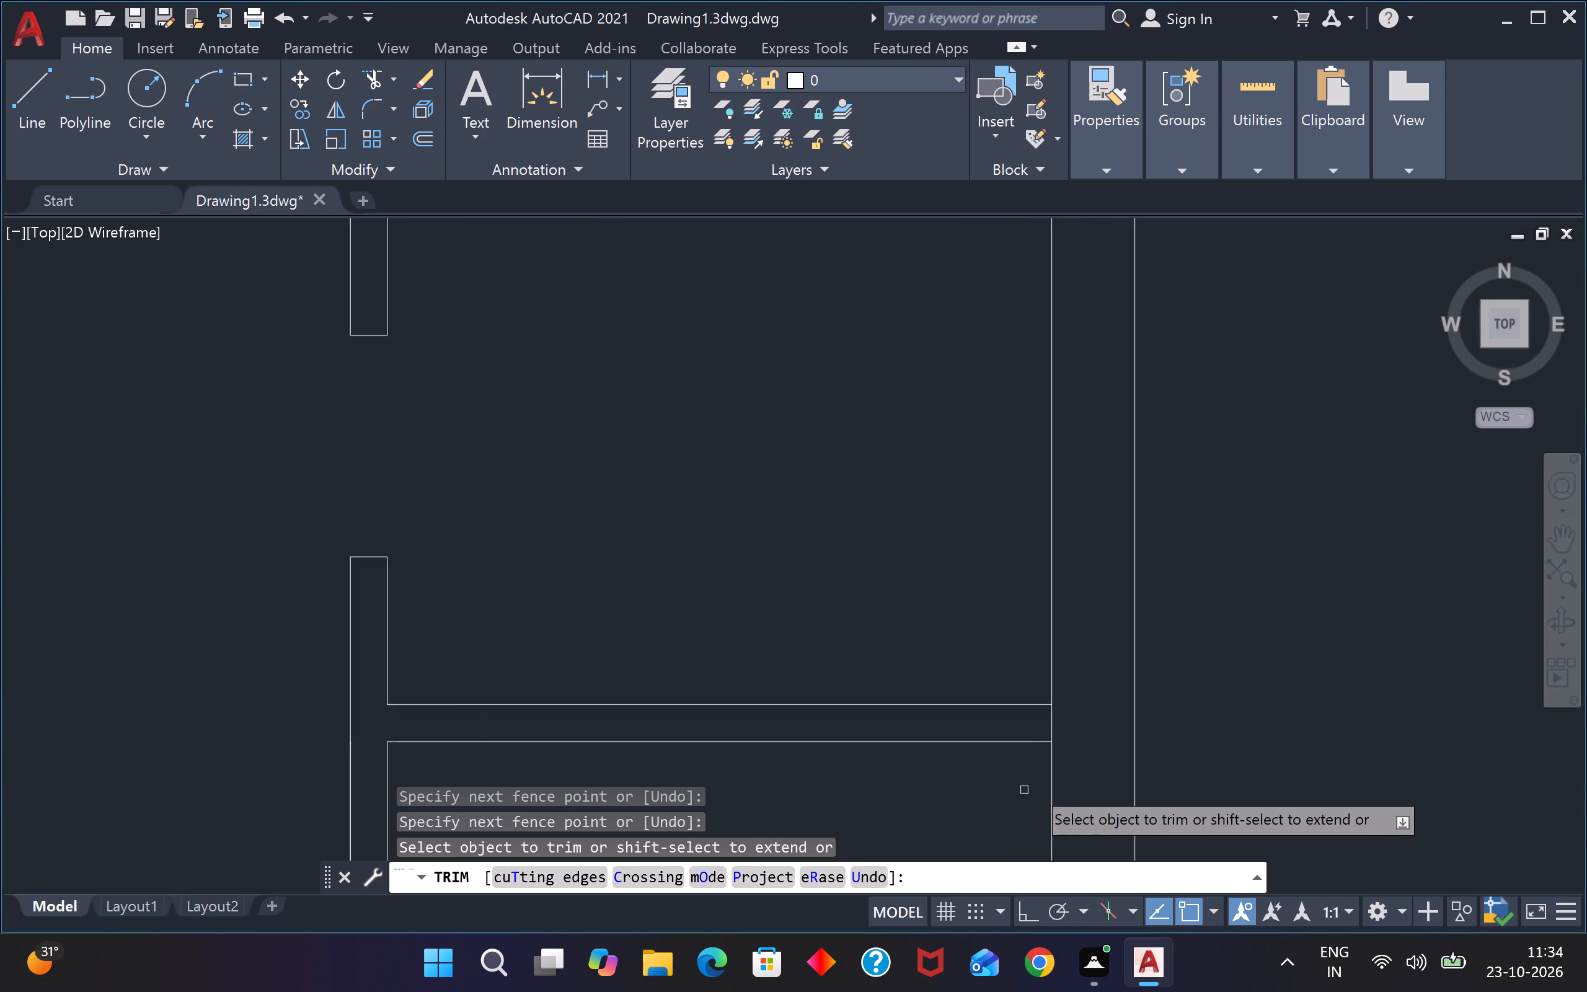
click(1085, 675)
click(1028, 676)
Trim the left exterior wall's inner line where the upper-left room's lower partition meets it.
scroll(1043, 675, down, 7)
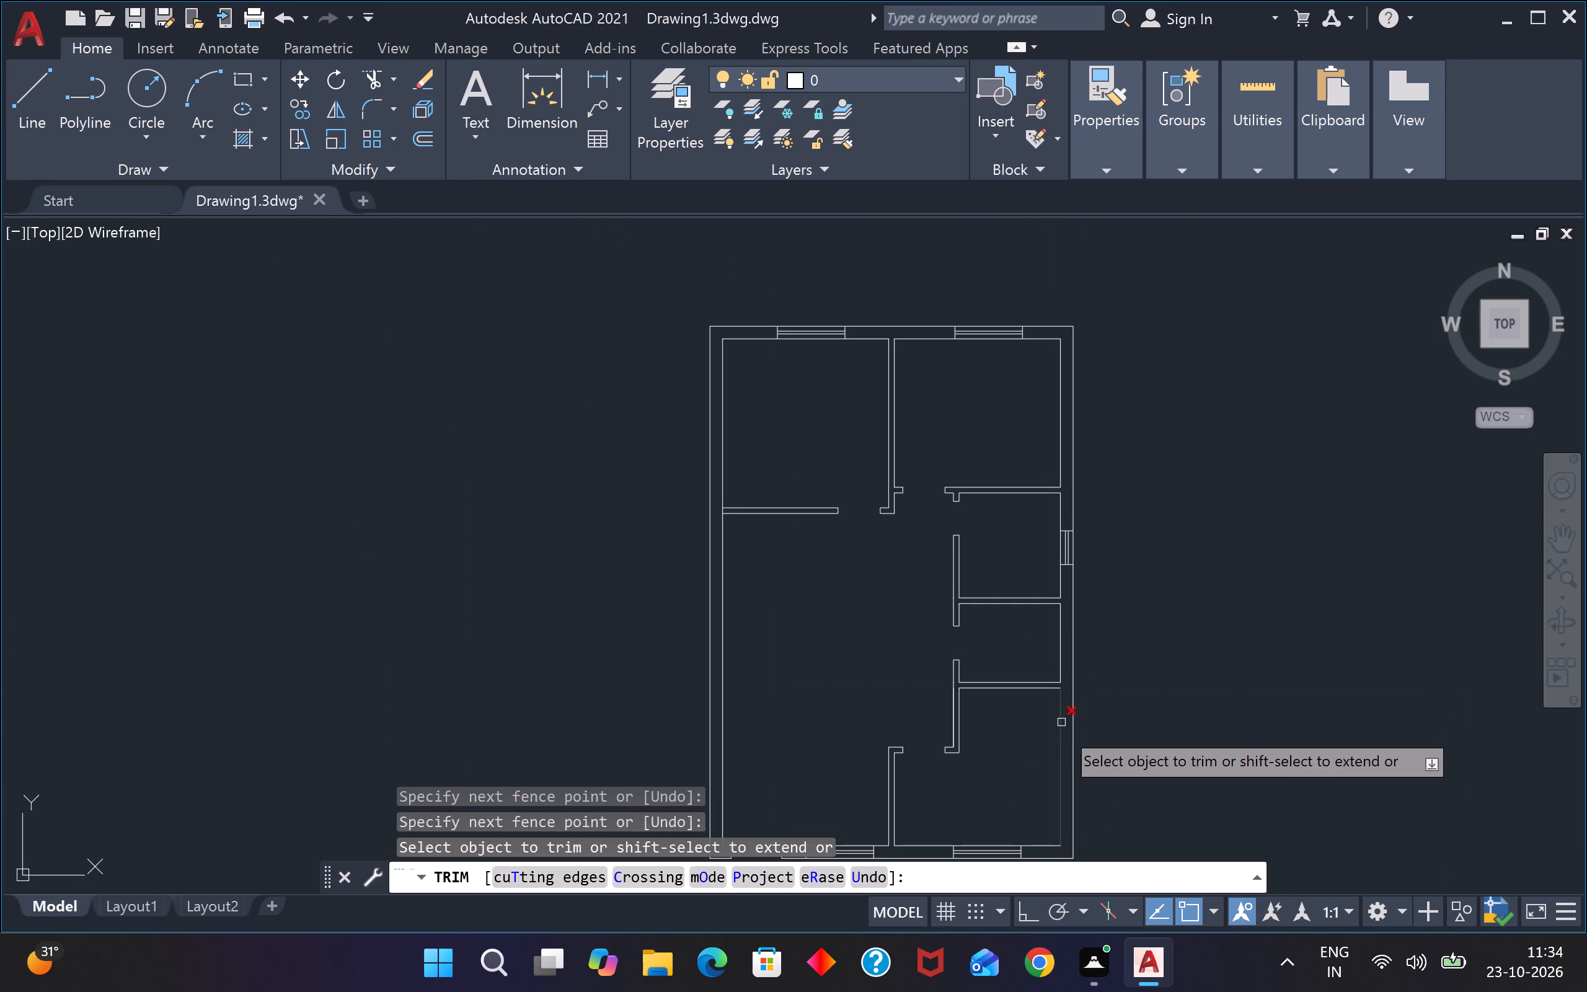
scroll(1058, 765, down, 2)
scroll(990, 789, up, 4)
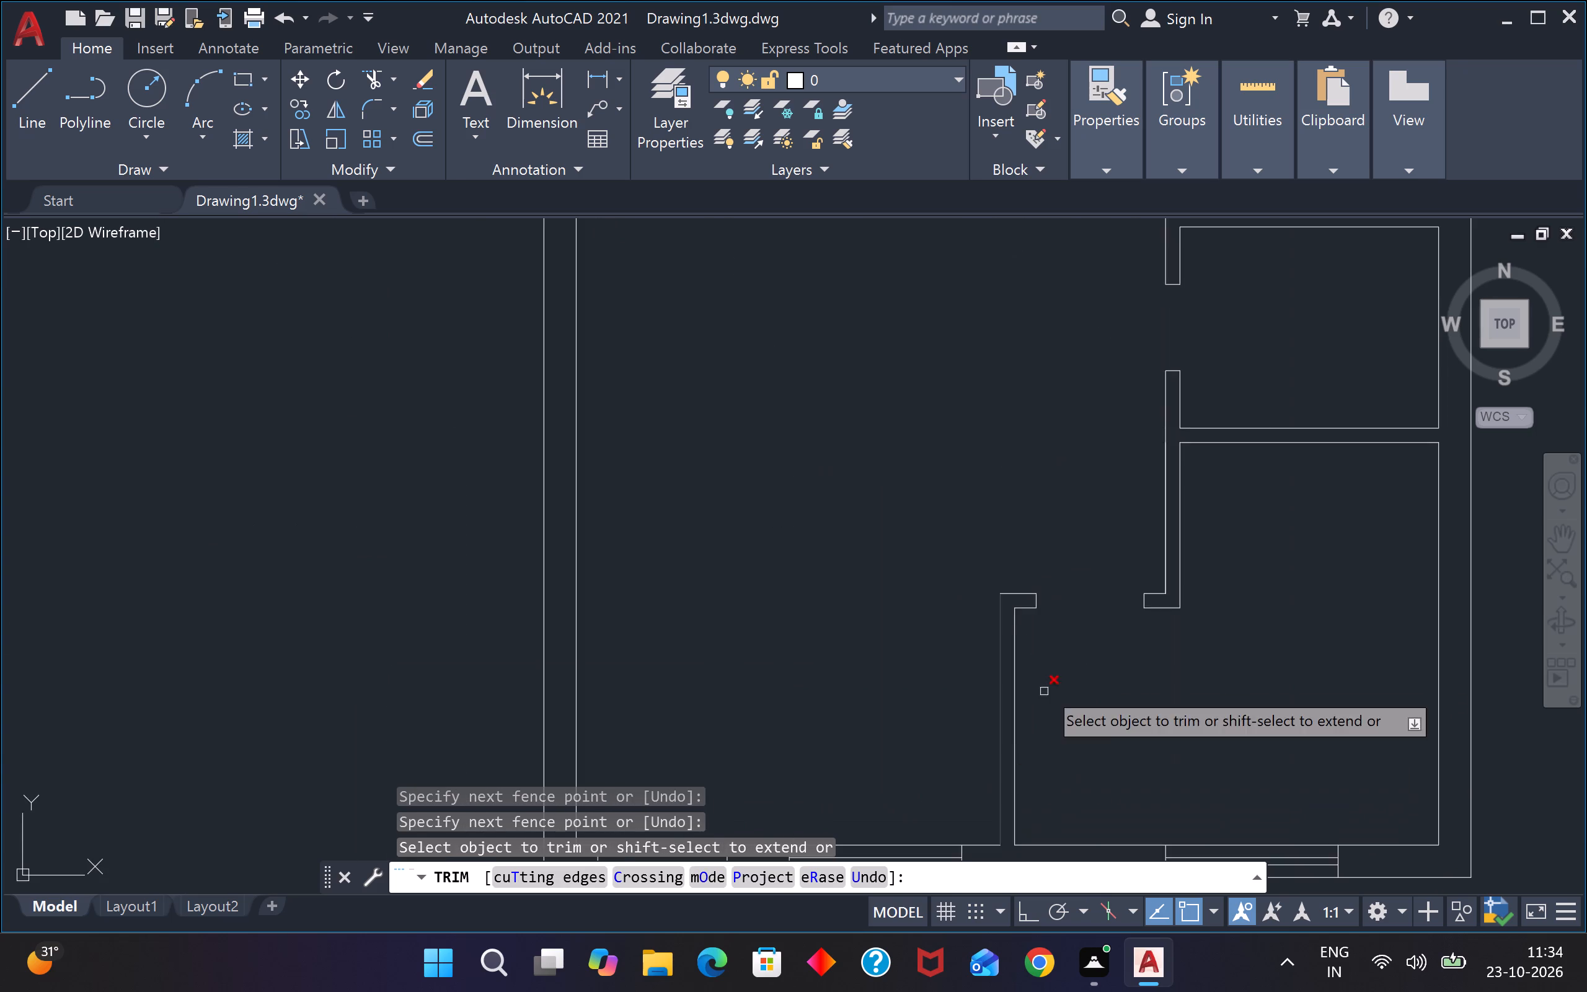
scroll(1045, 685, down, 3)
scroll(906, 492, up, 3)
scroll(1014, 600, up, 3)
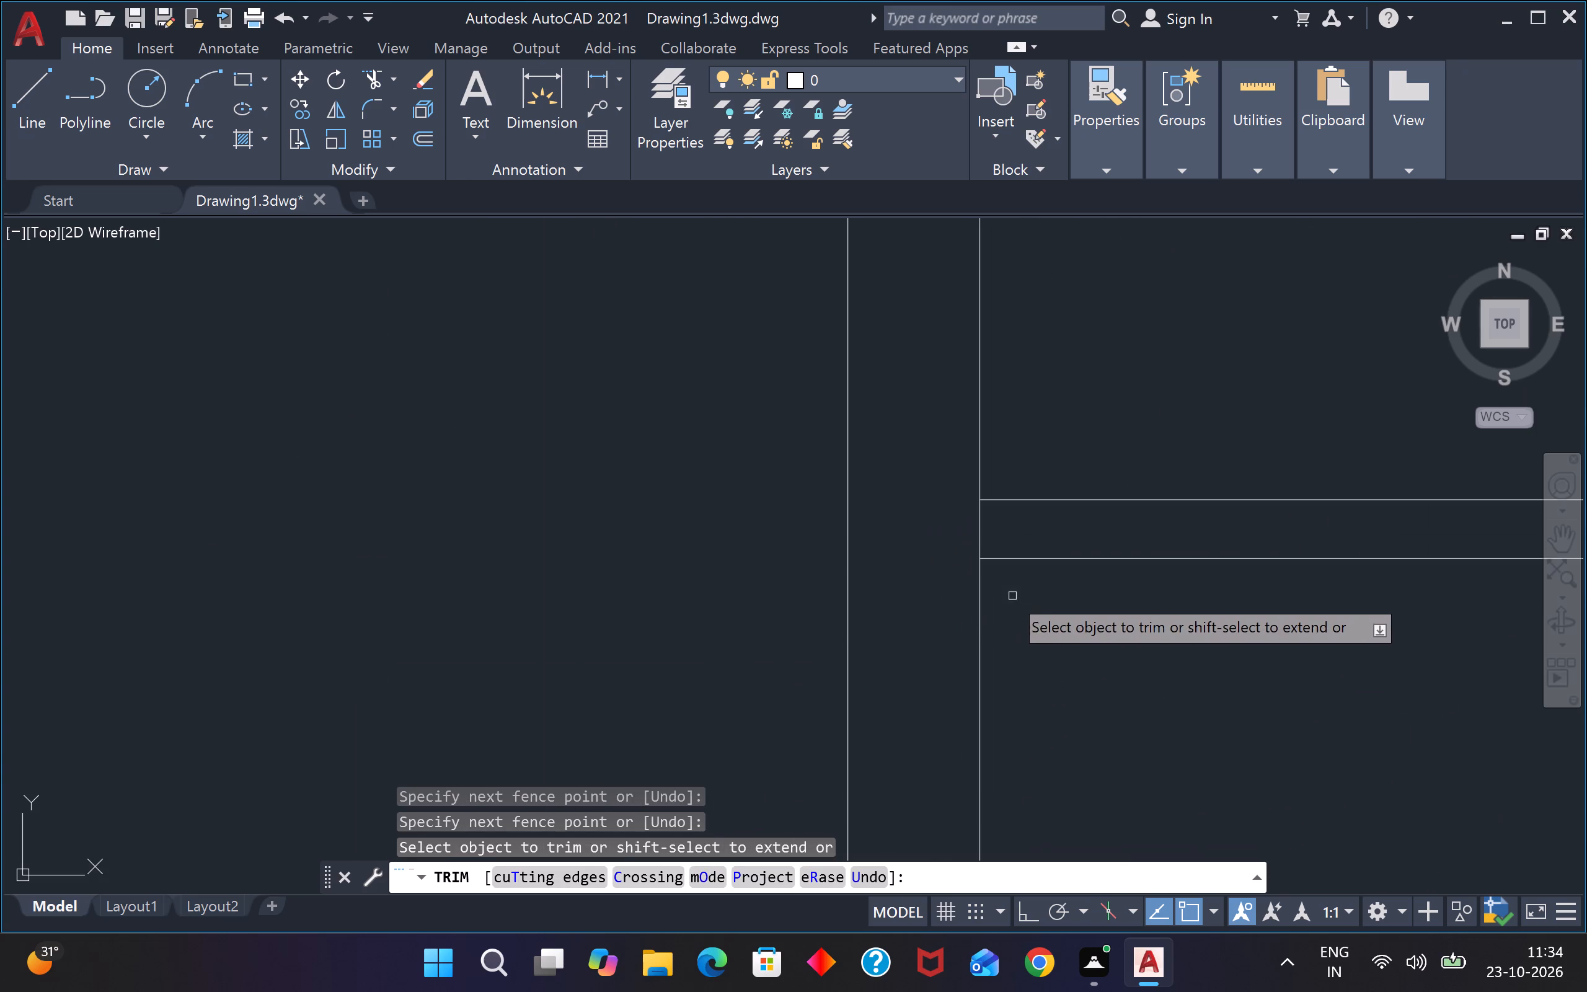
click(994, 523)
click(938, 510)
scroll(938, 509, down, 2)
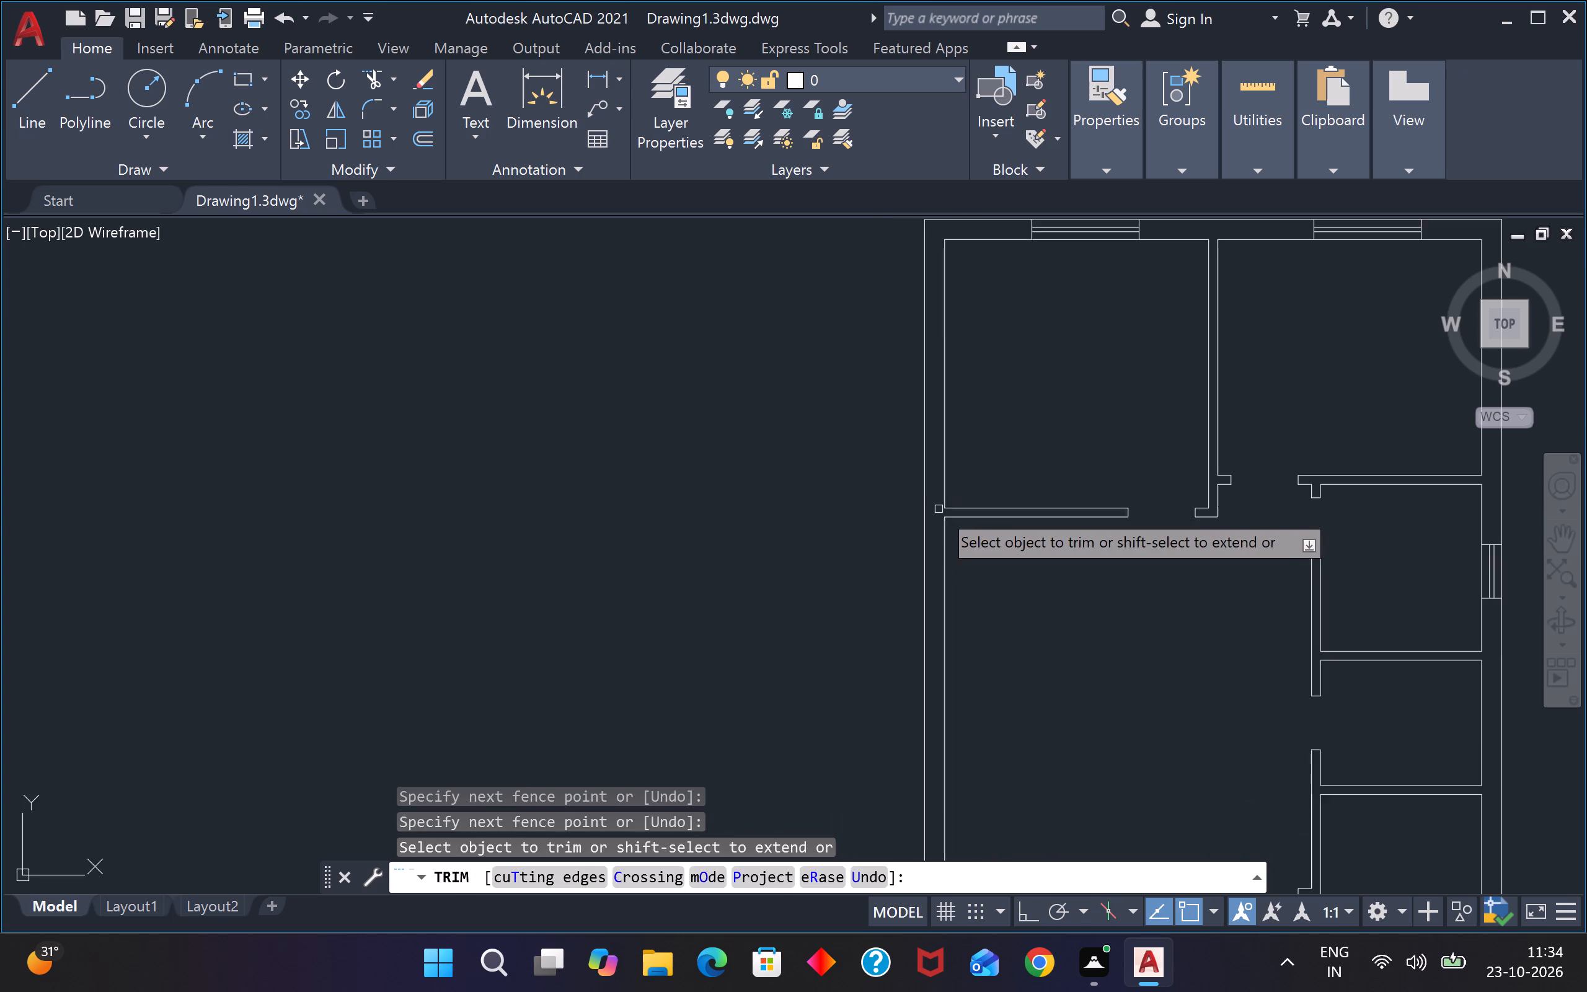
scroll(939, 509, down, 4)
scroll(1044, 407, up, 3)
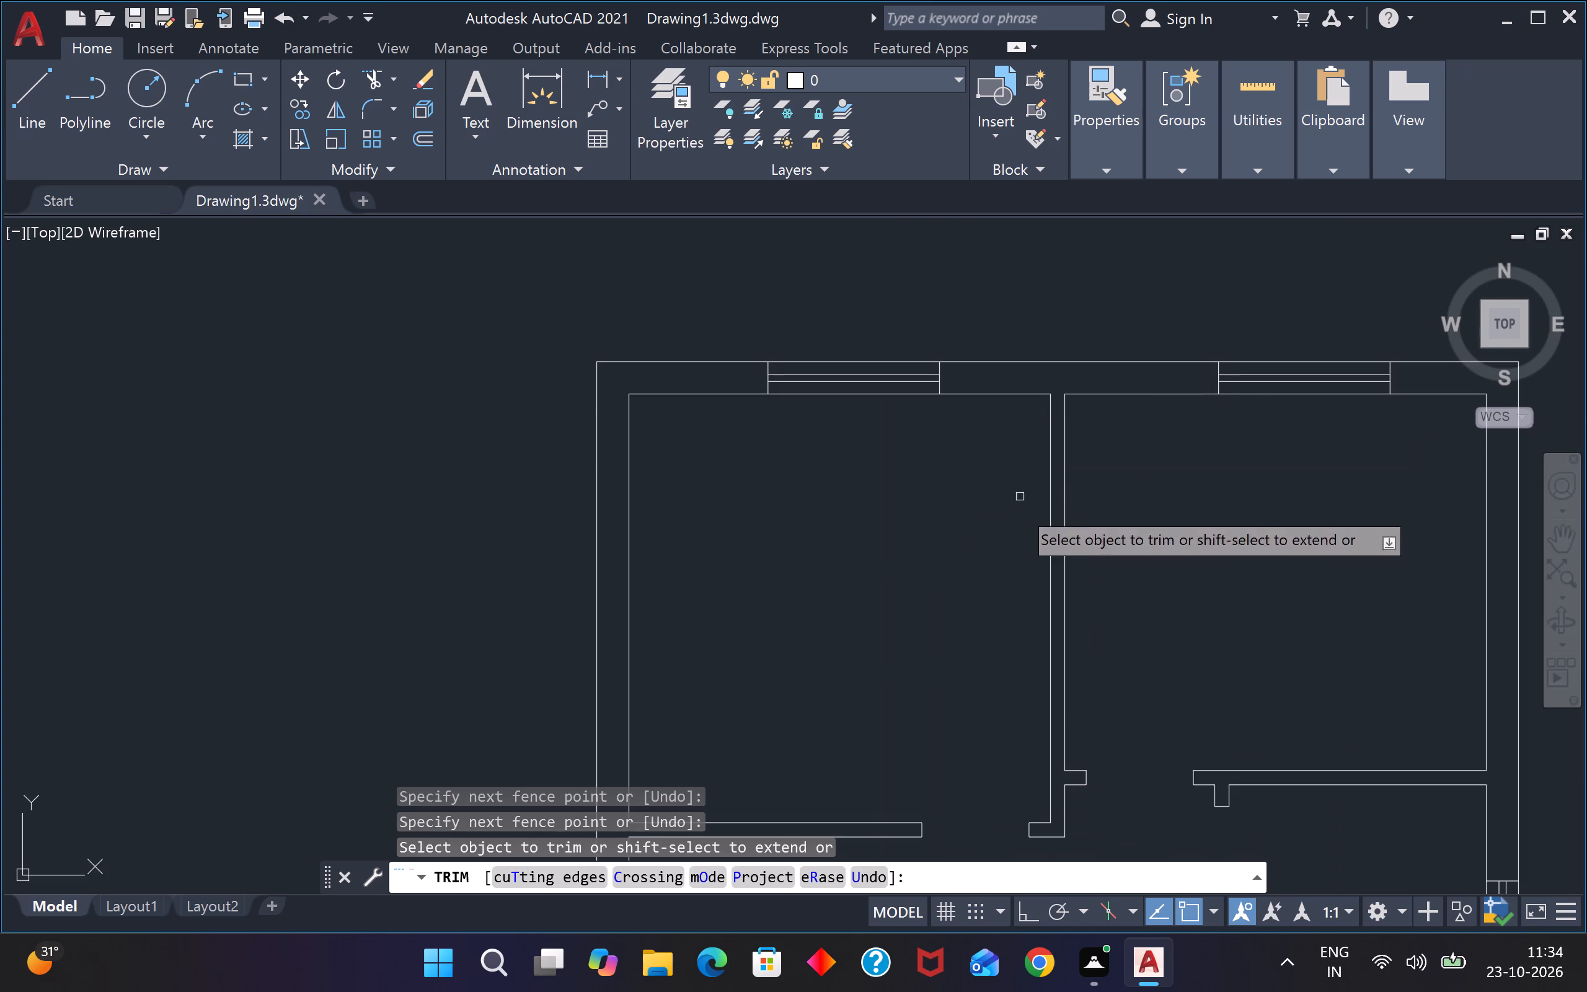
Copy the right exterior wall's 2' window straight down the wall to the lower small room.
scroll(1160, 554, down, 4)
scroll(1317, 650, down, 2)
scroll(1334, 684, up, 2)
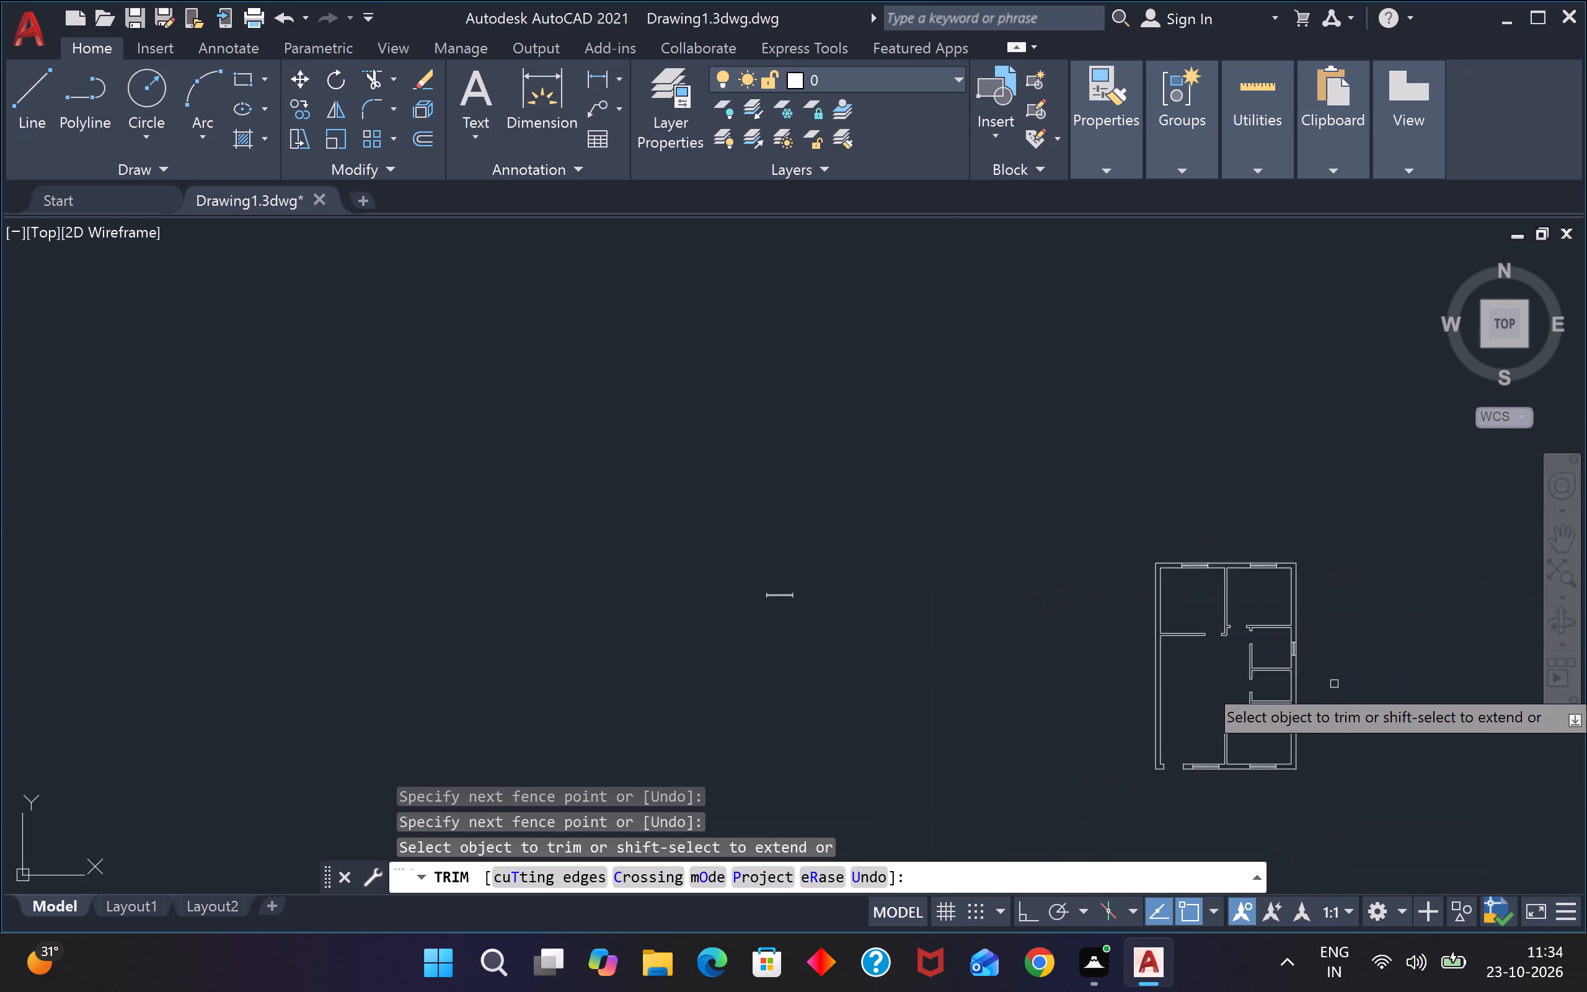
scroll(1334, 683, up, 1)
key(Escape)
key(Escape)
scroll(1243, 644, up, 3)
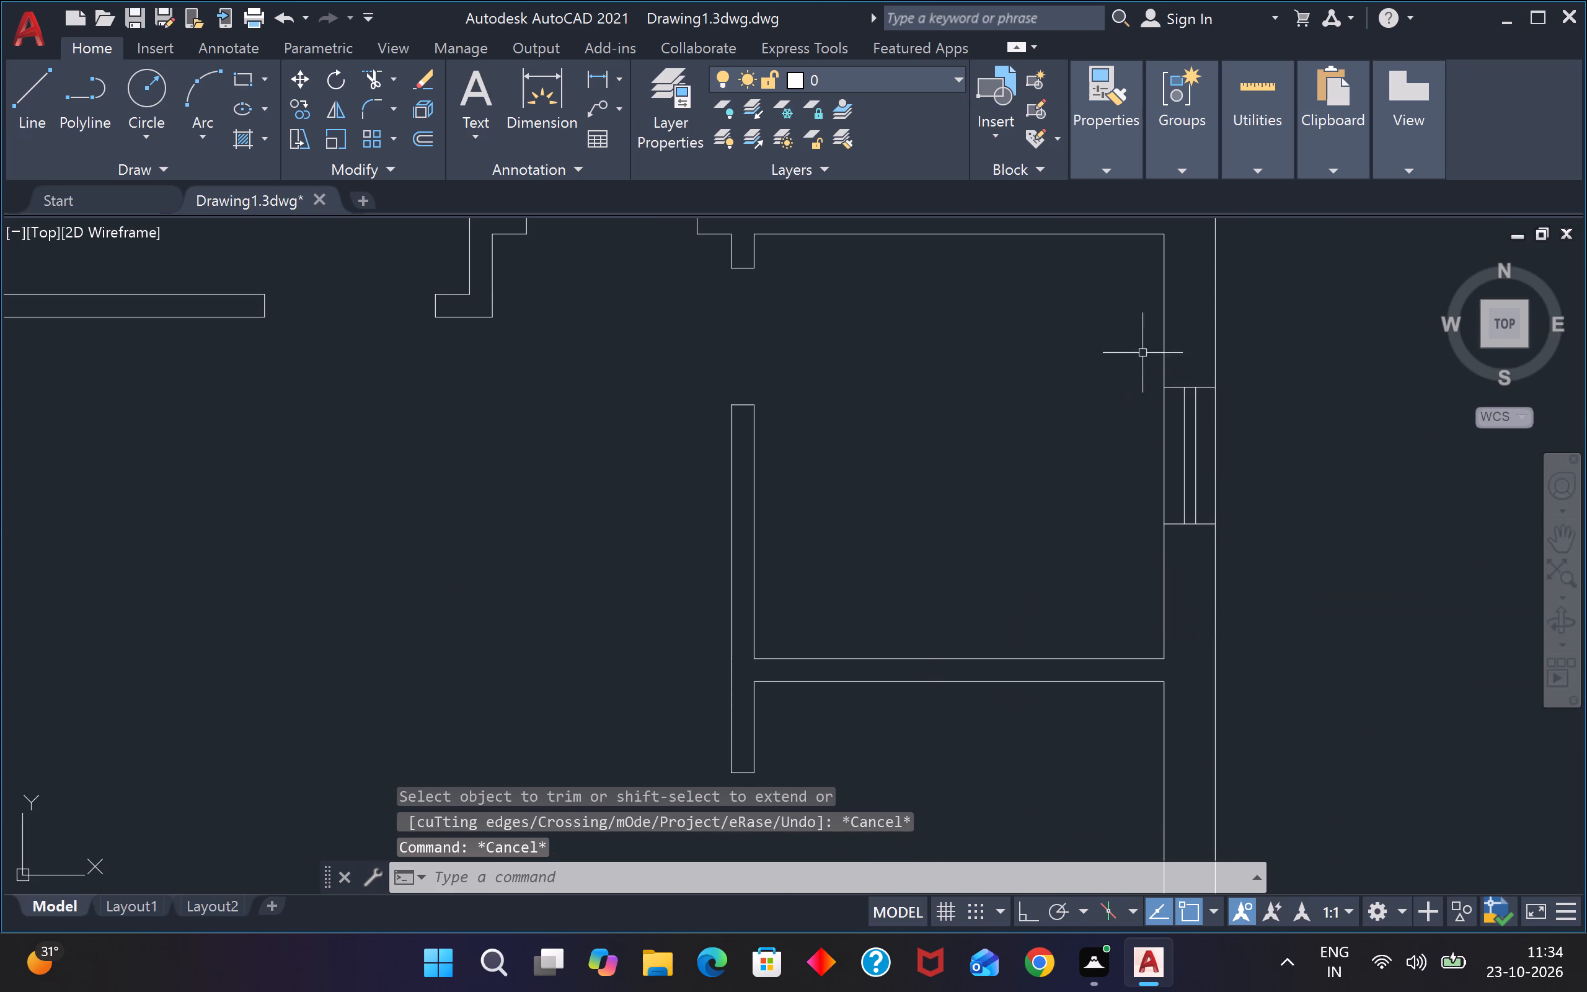
click(1159, 301)
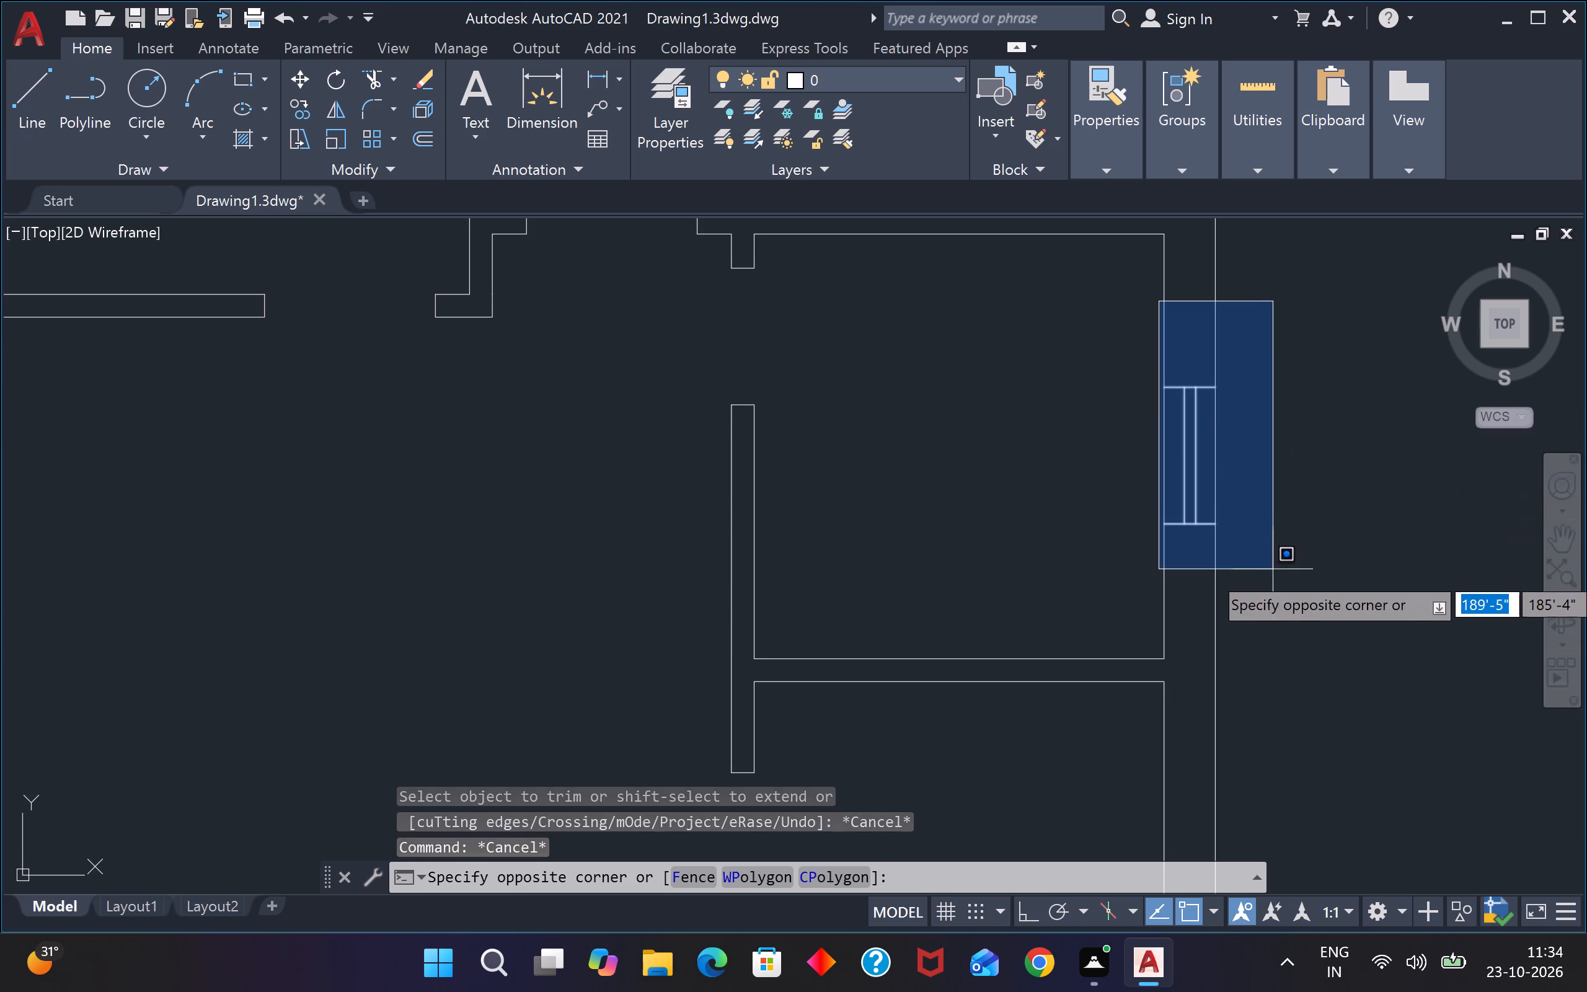
click(1273, 572)
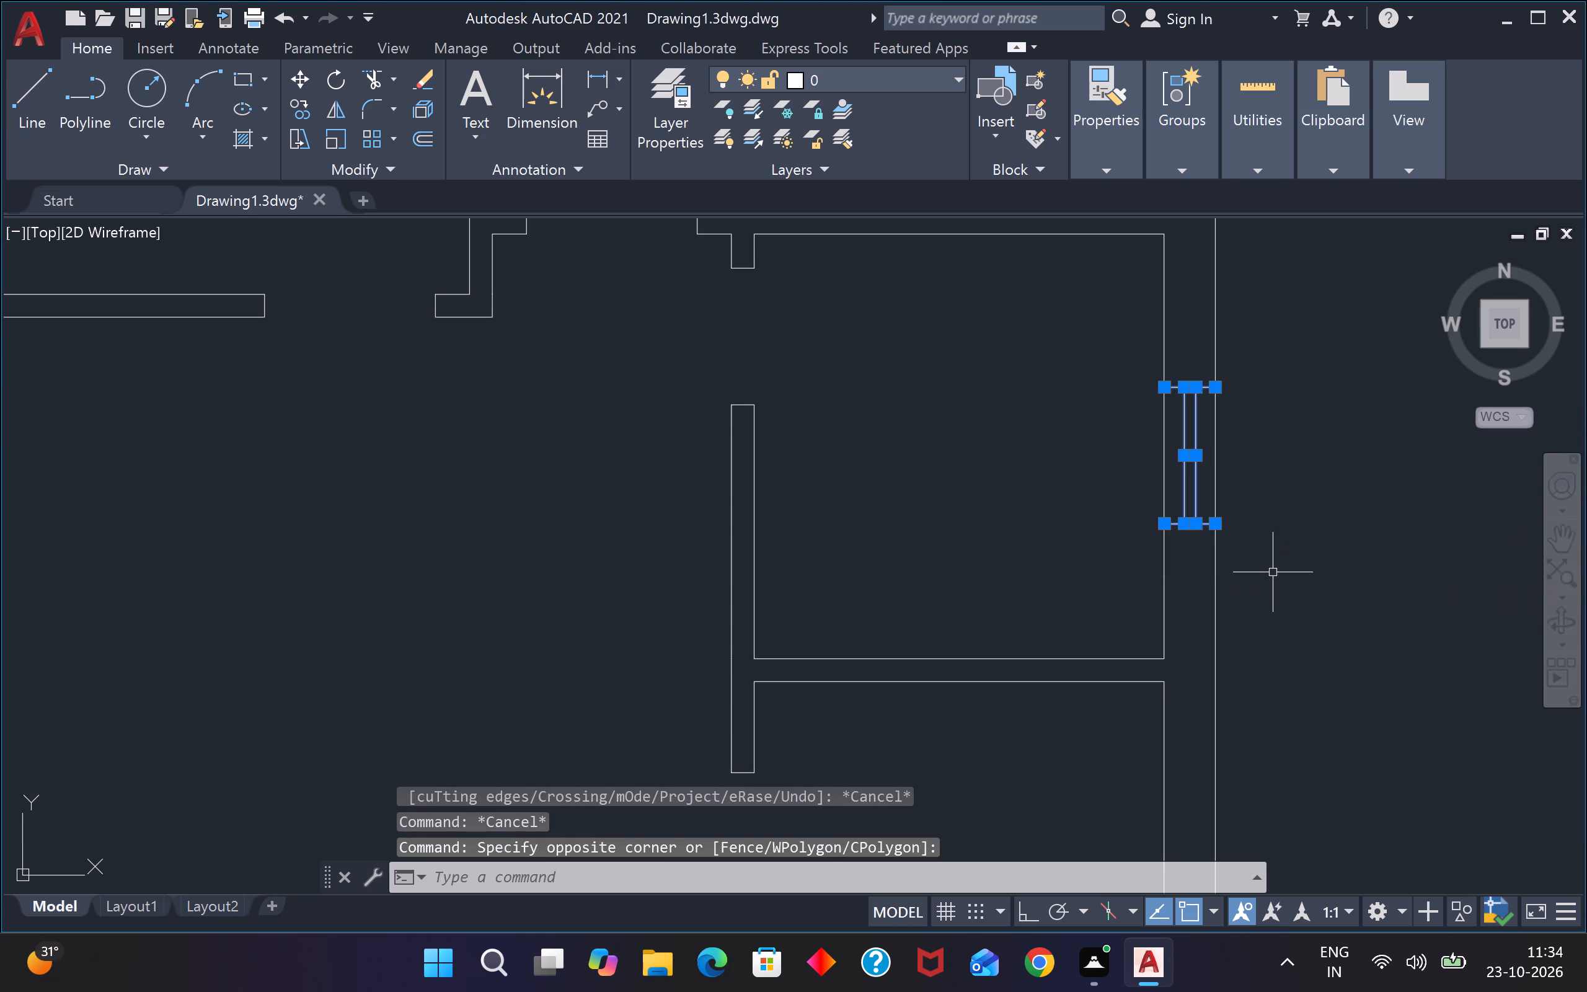
key(c)
key(c)
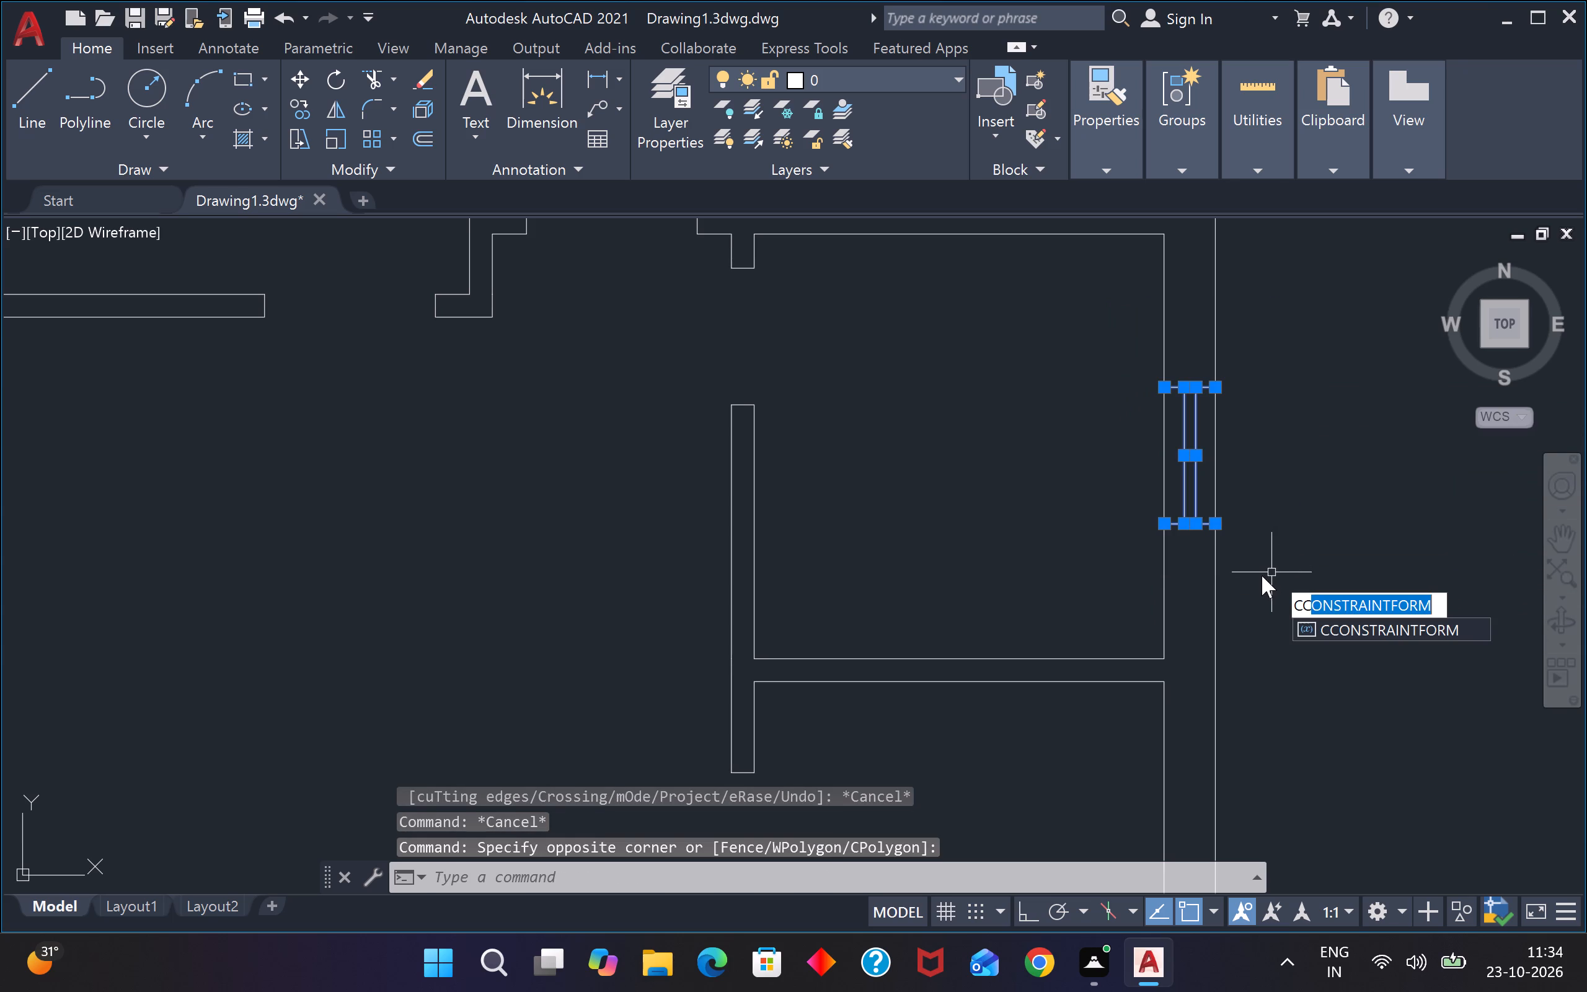
key(BackSpace)
key(BackSpace)
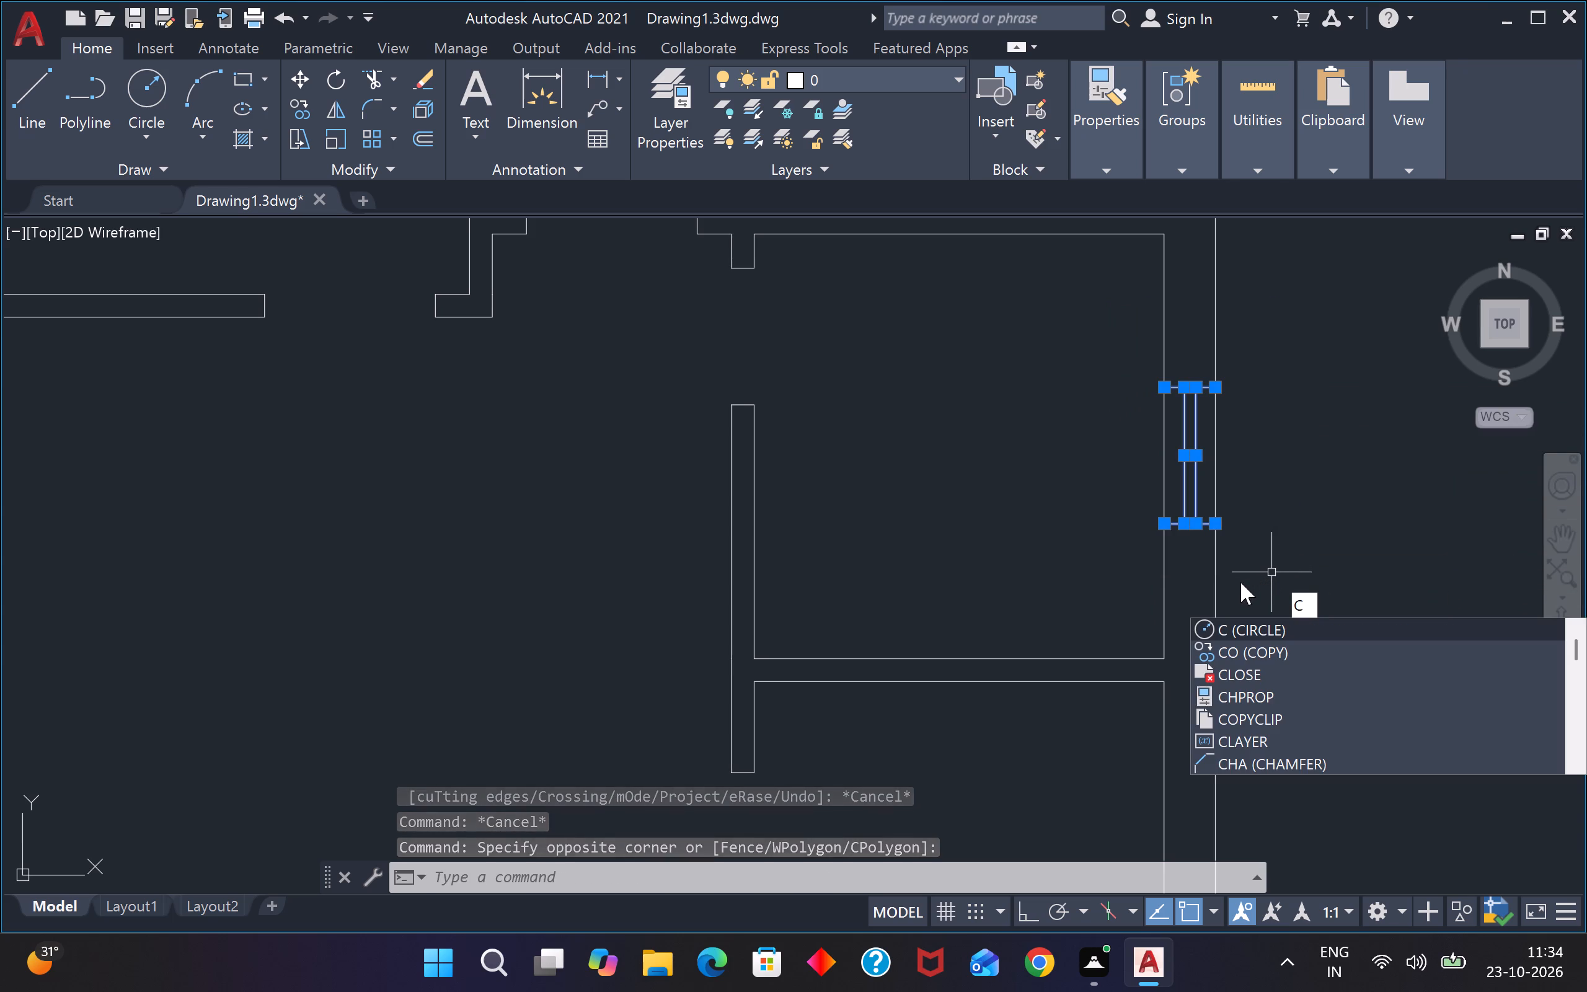
key(o)
key(Return)
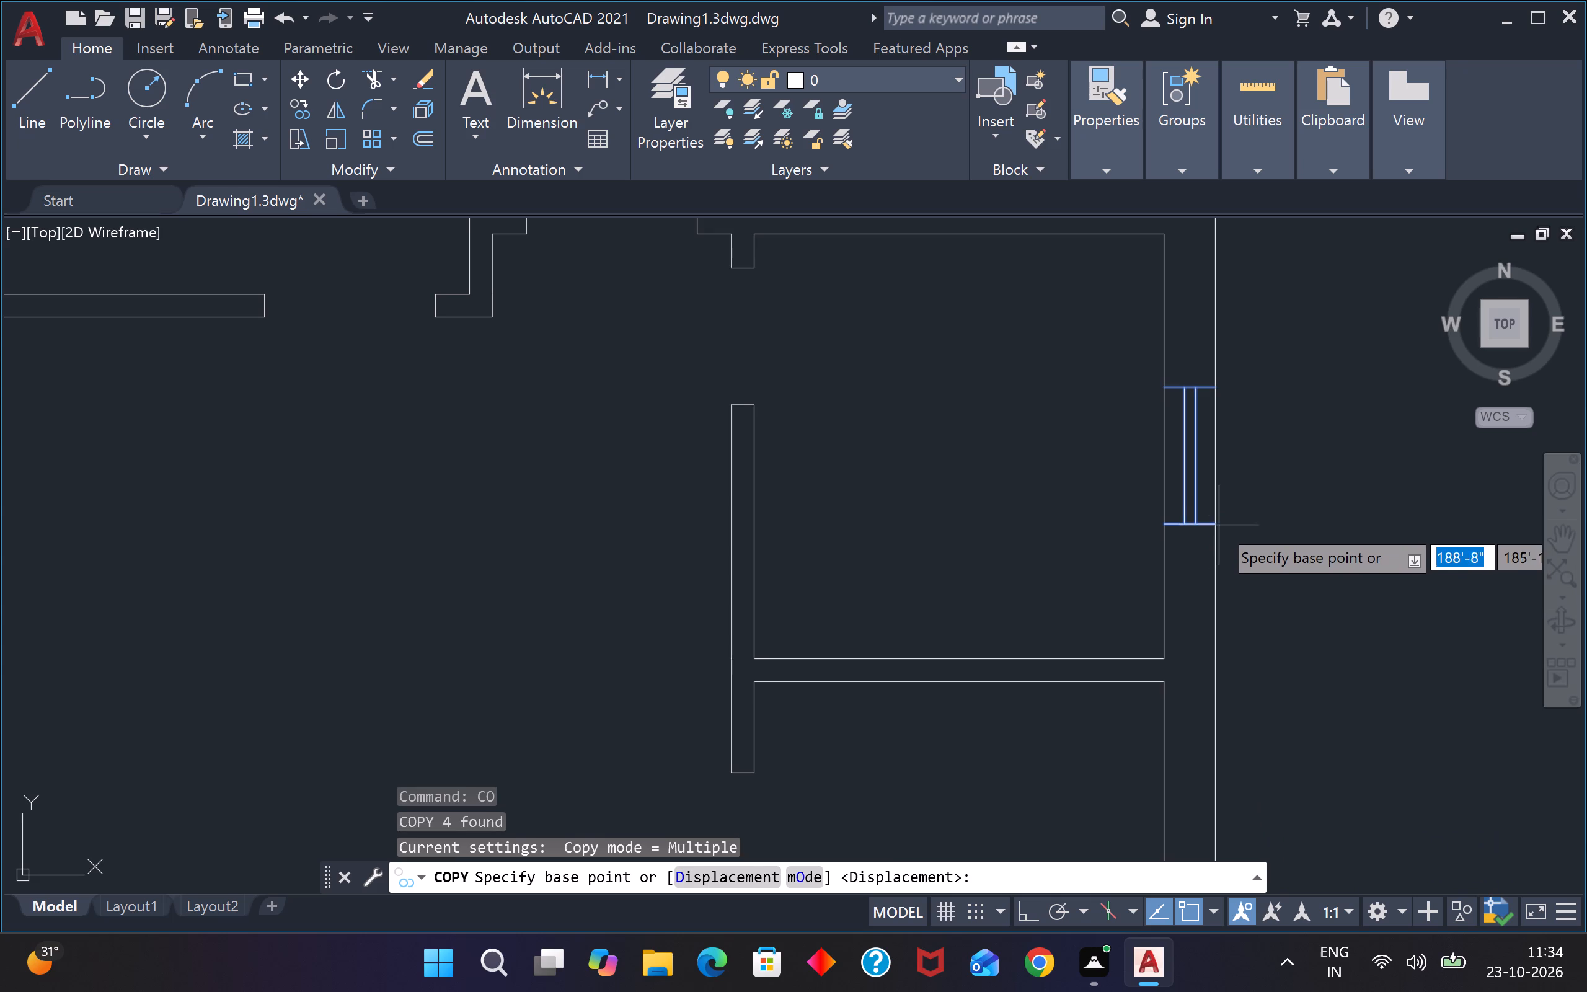
click(1218, 523)
scroll(1218, 521, down, 3)
scroll(1216, 595, up, 2)
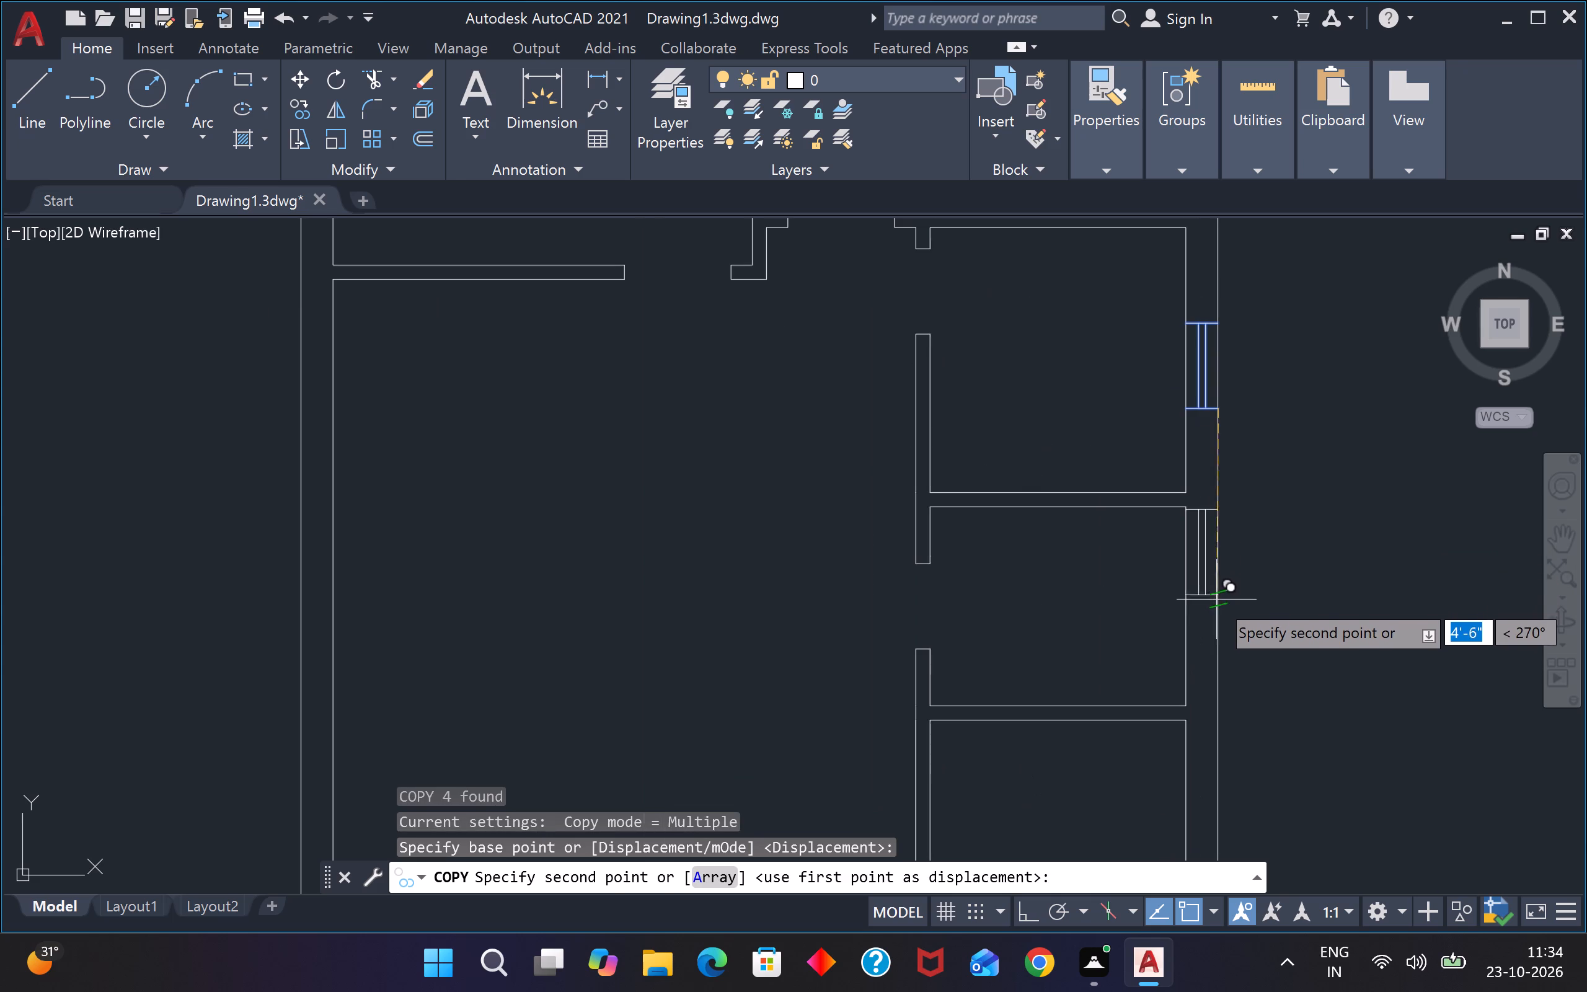
click(1222, 658)
scroll(1228, 653, down, 2)
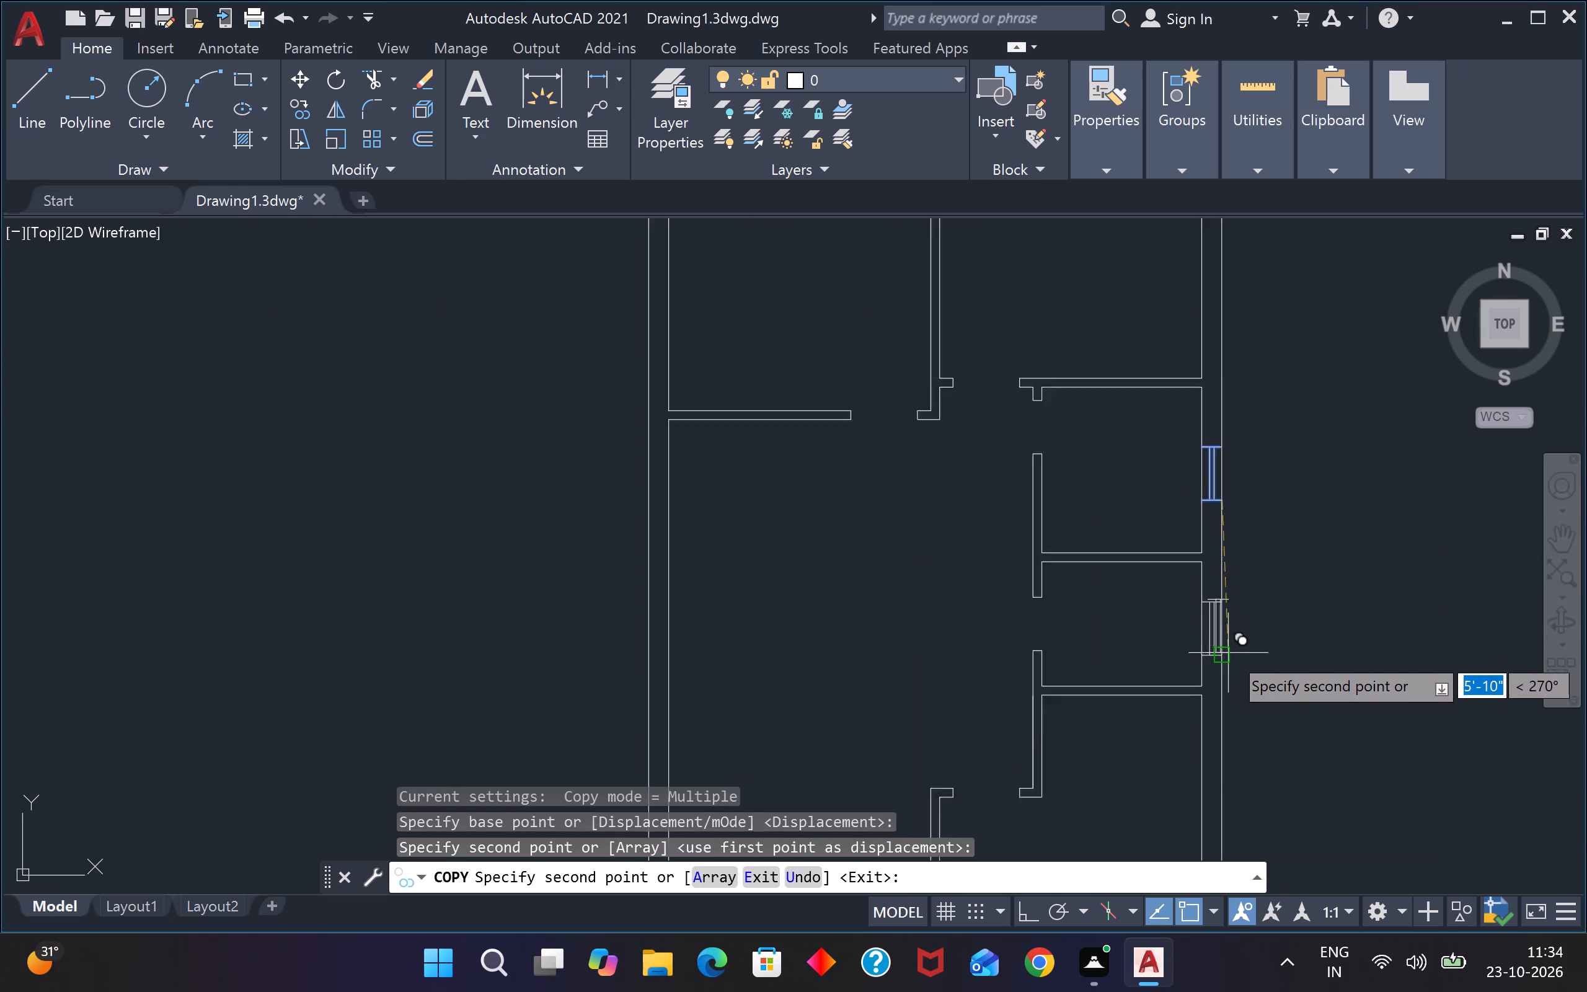
key(Escape)
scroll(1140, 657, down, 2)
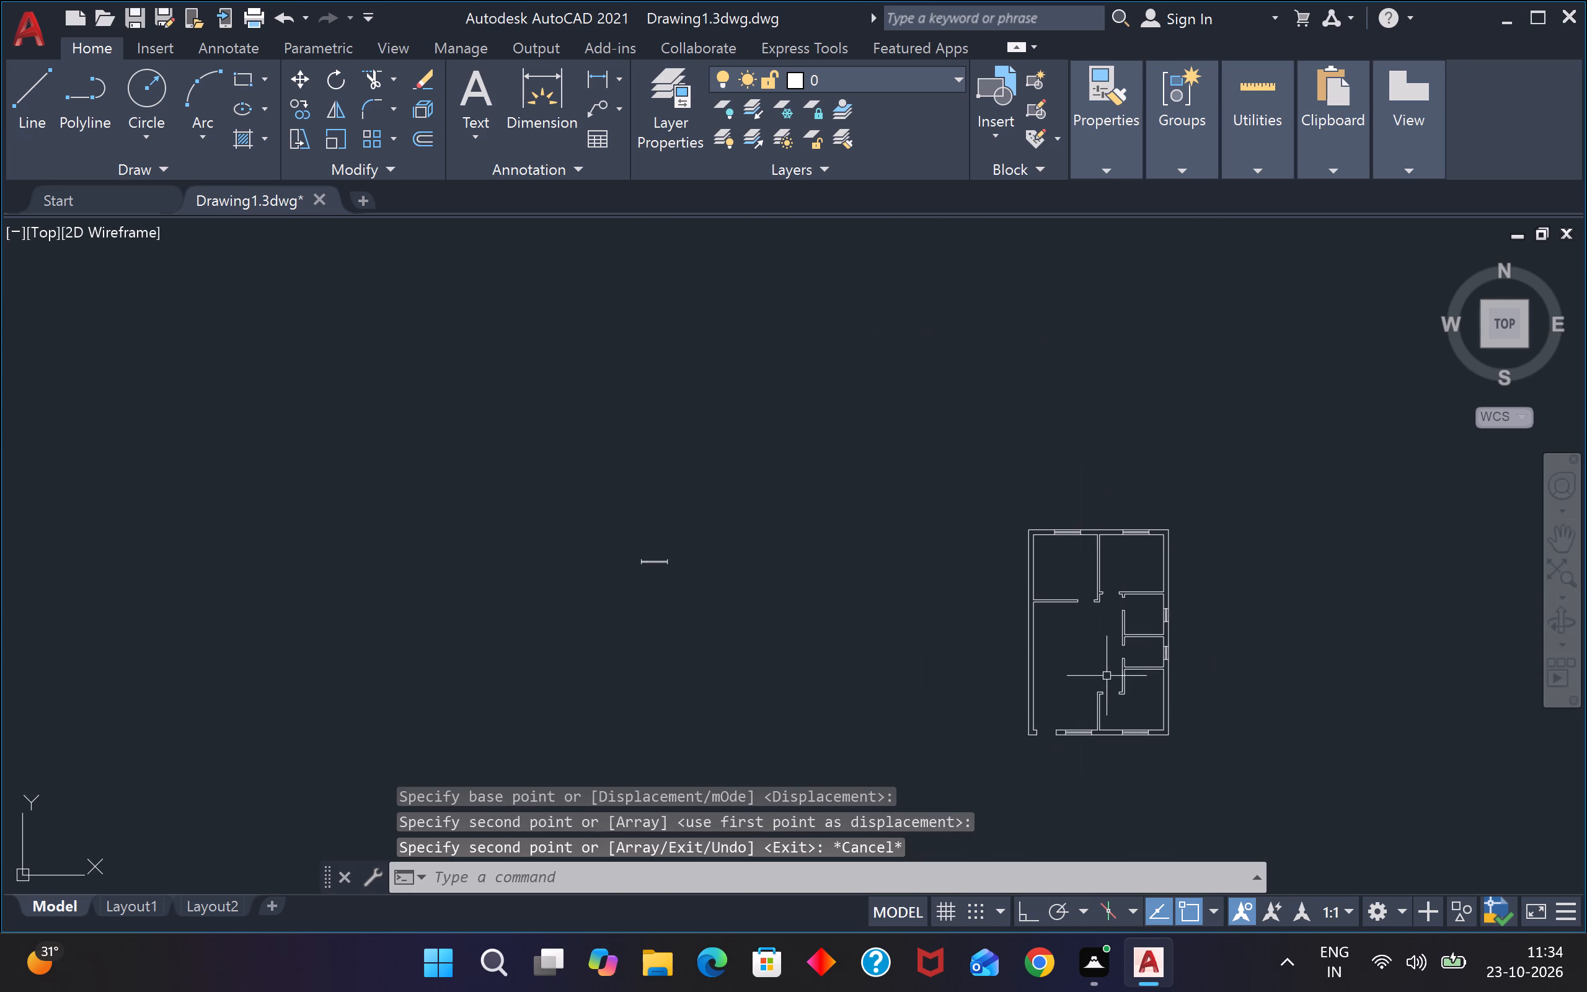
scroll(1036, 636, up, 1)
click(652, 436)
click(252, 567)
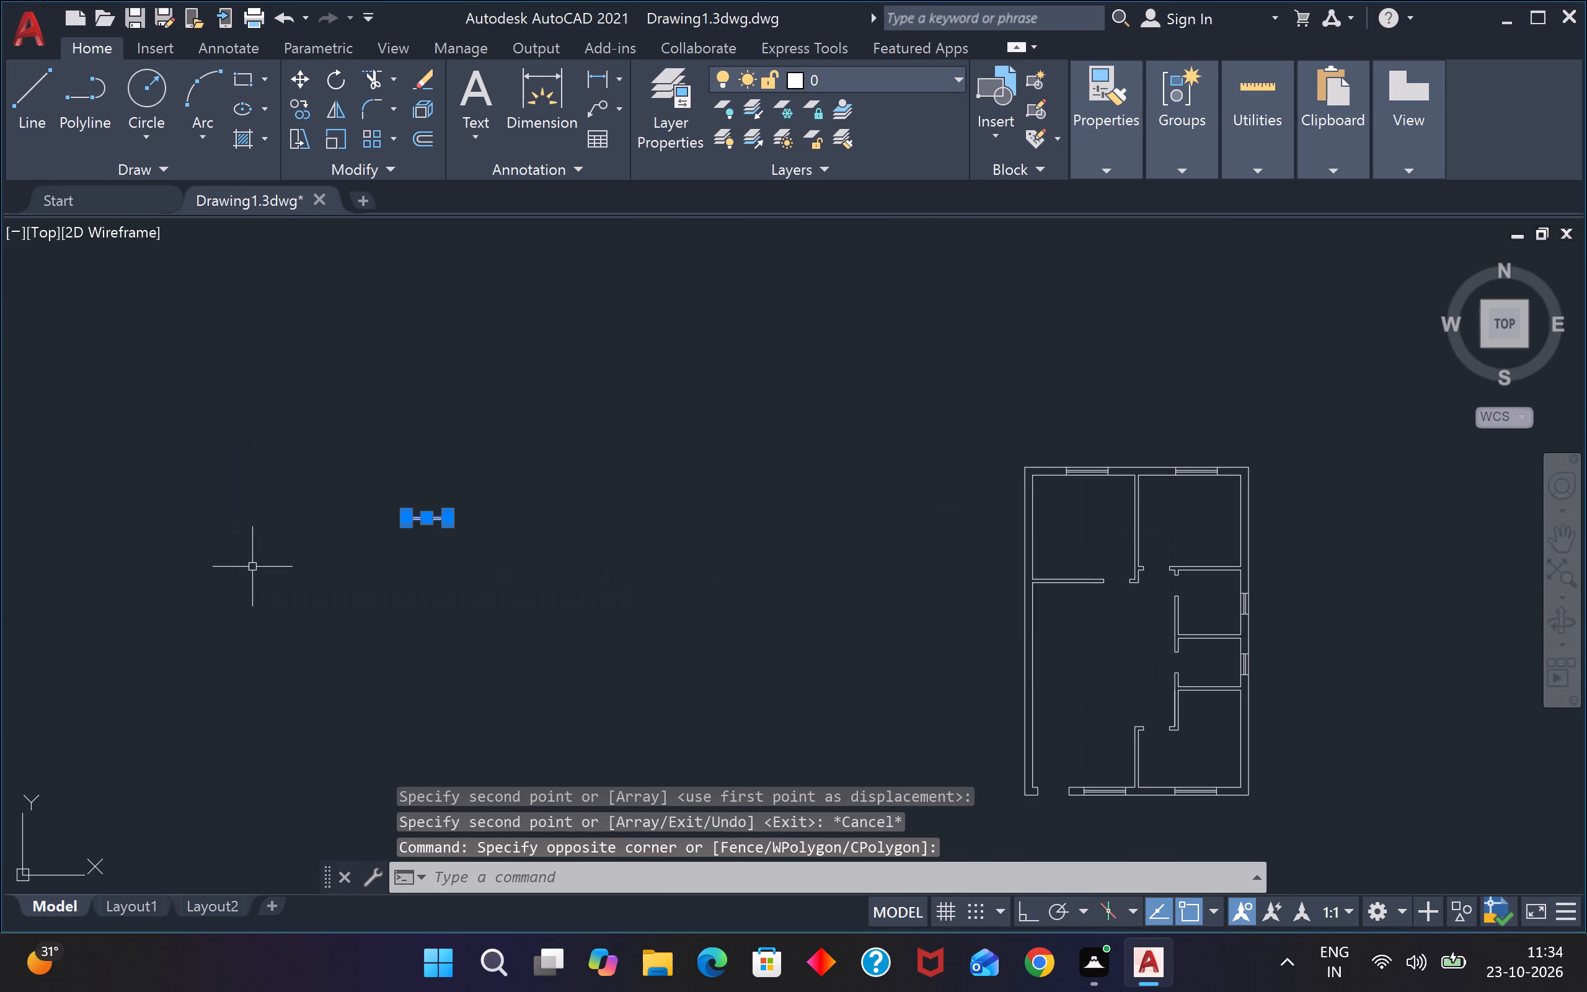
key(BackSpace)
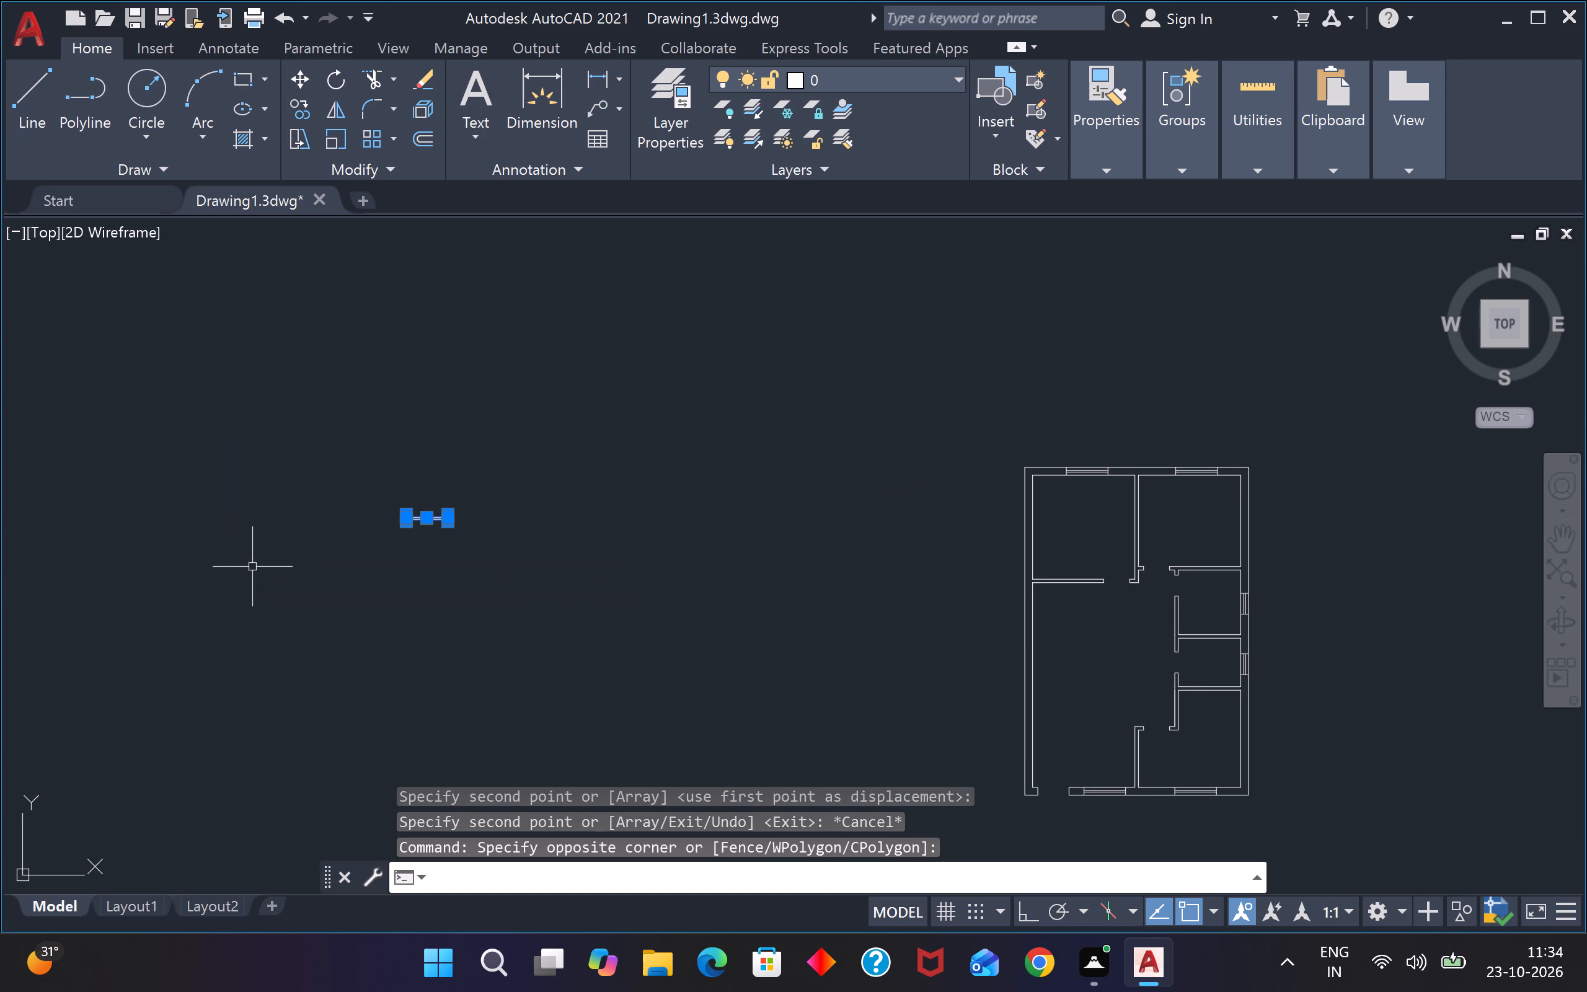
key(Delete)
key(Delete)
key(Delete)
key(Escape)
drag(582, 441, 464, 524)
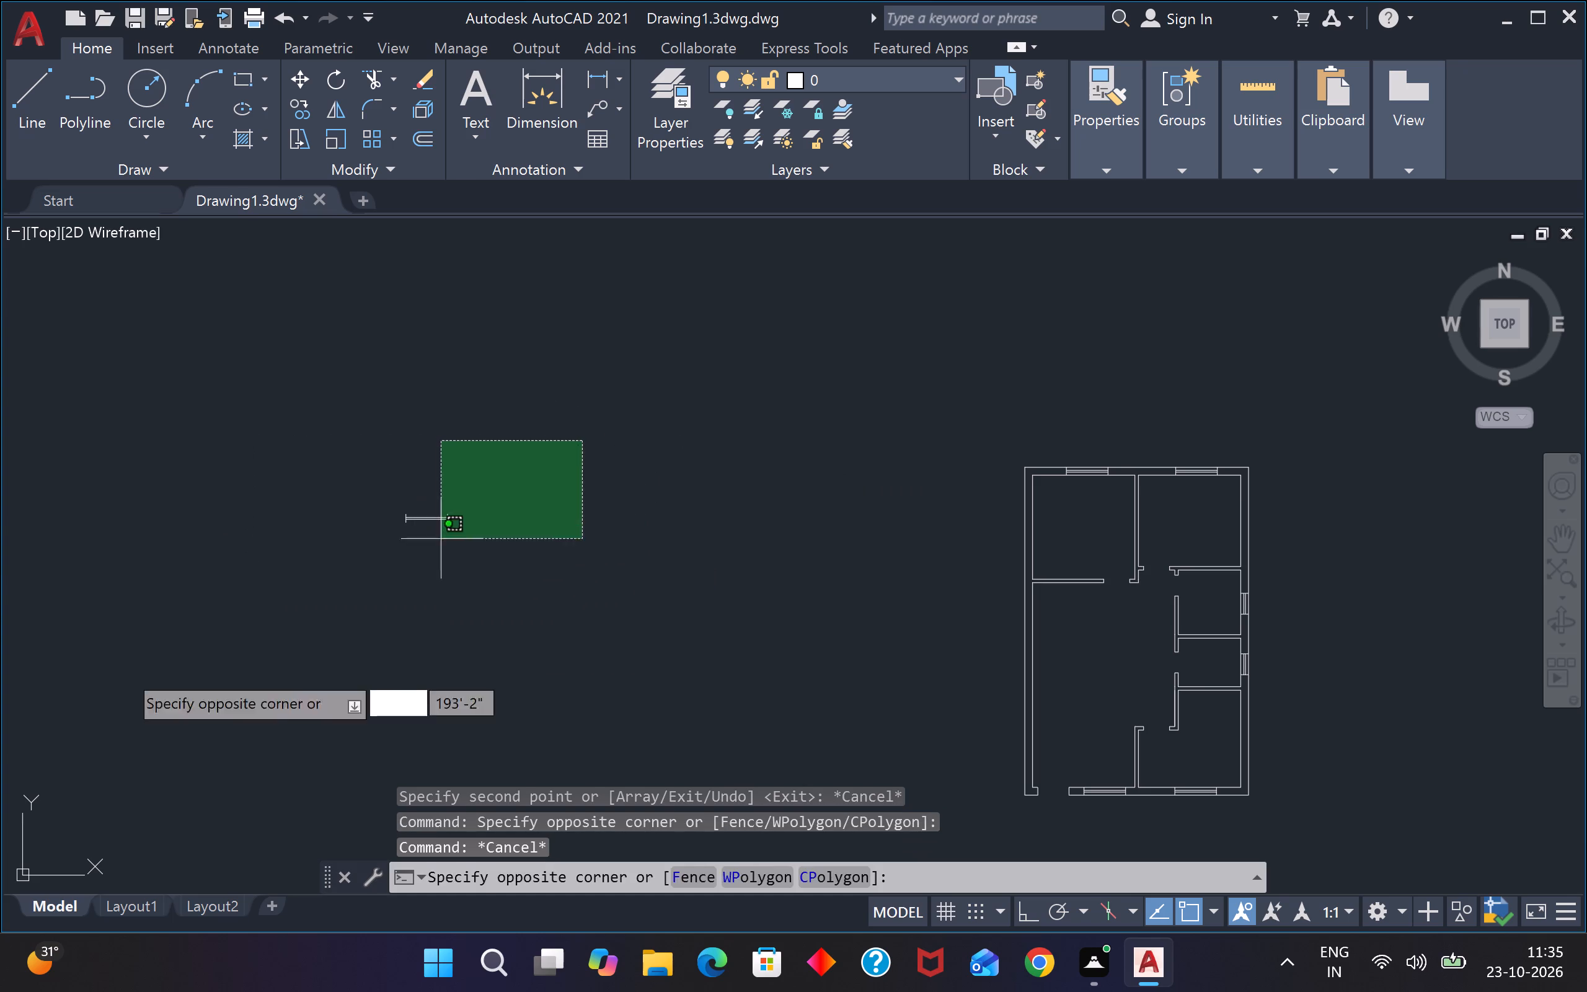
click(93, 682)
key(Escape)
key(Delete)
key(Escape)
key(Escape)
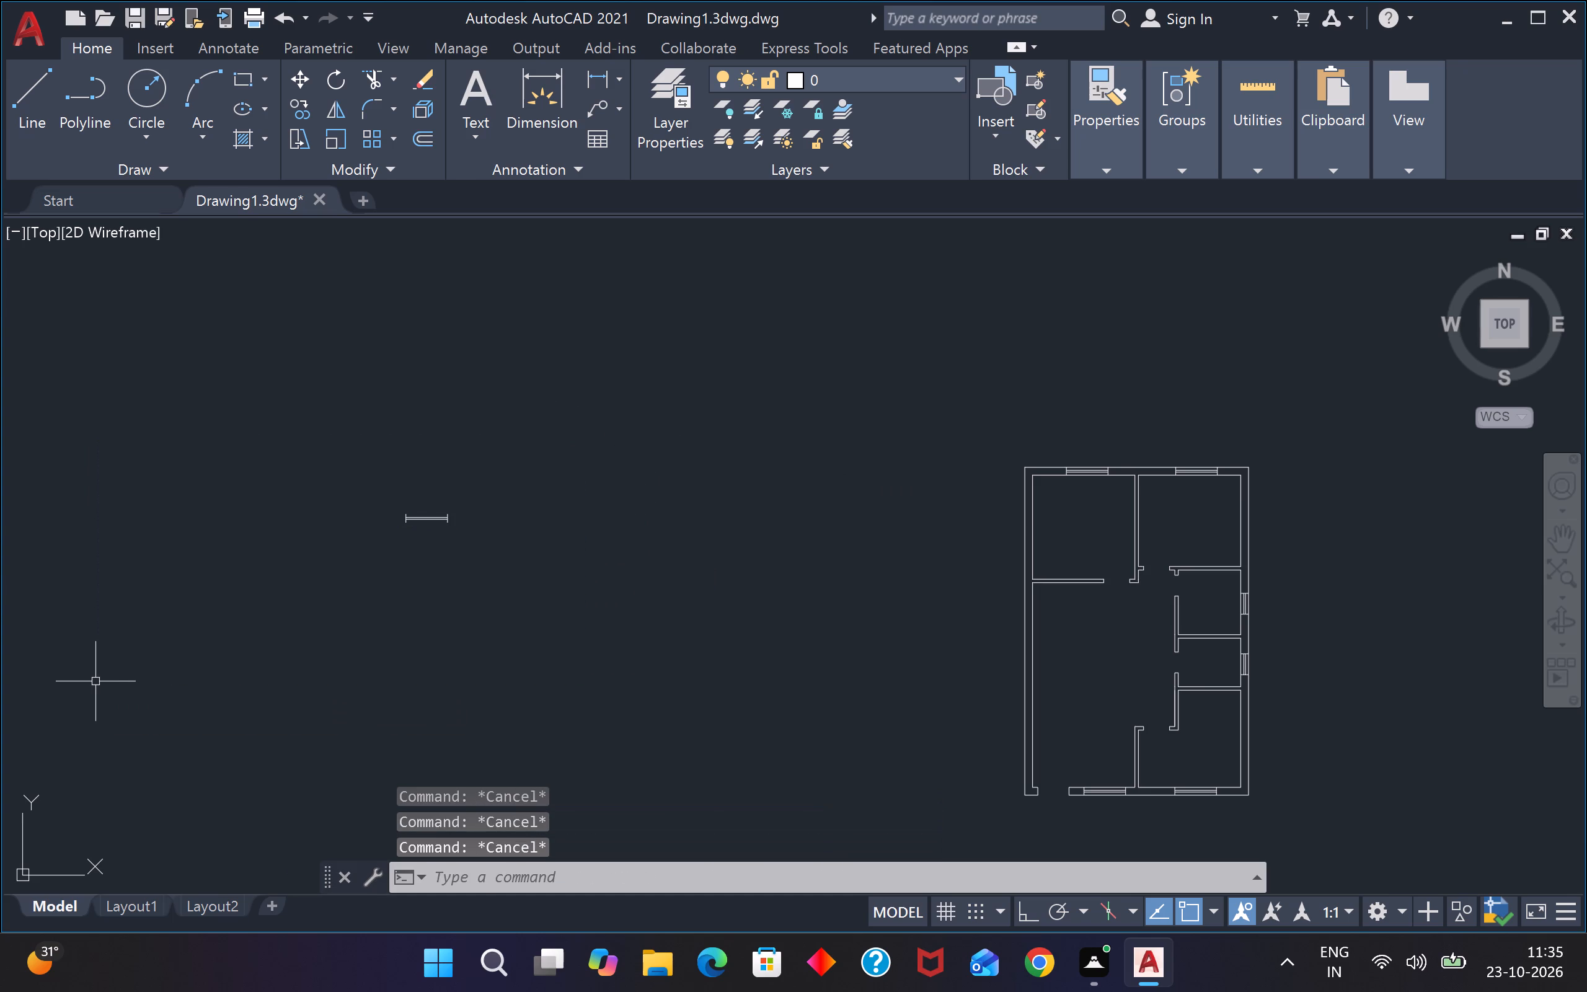
Erase the spare window symbol lying outside the floor plan.
drag(566, 415, 550, 420)
click(262, 636)
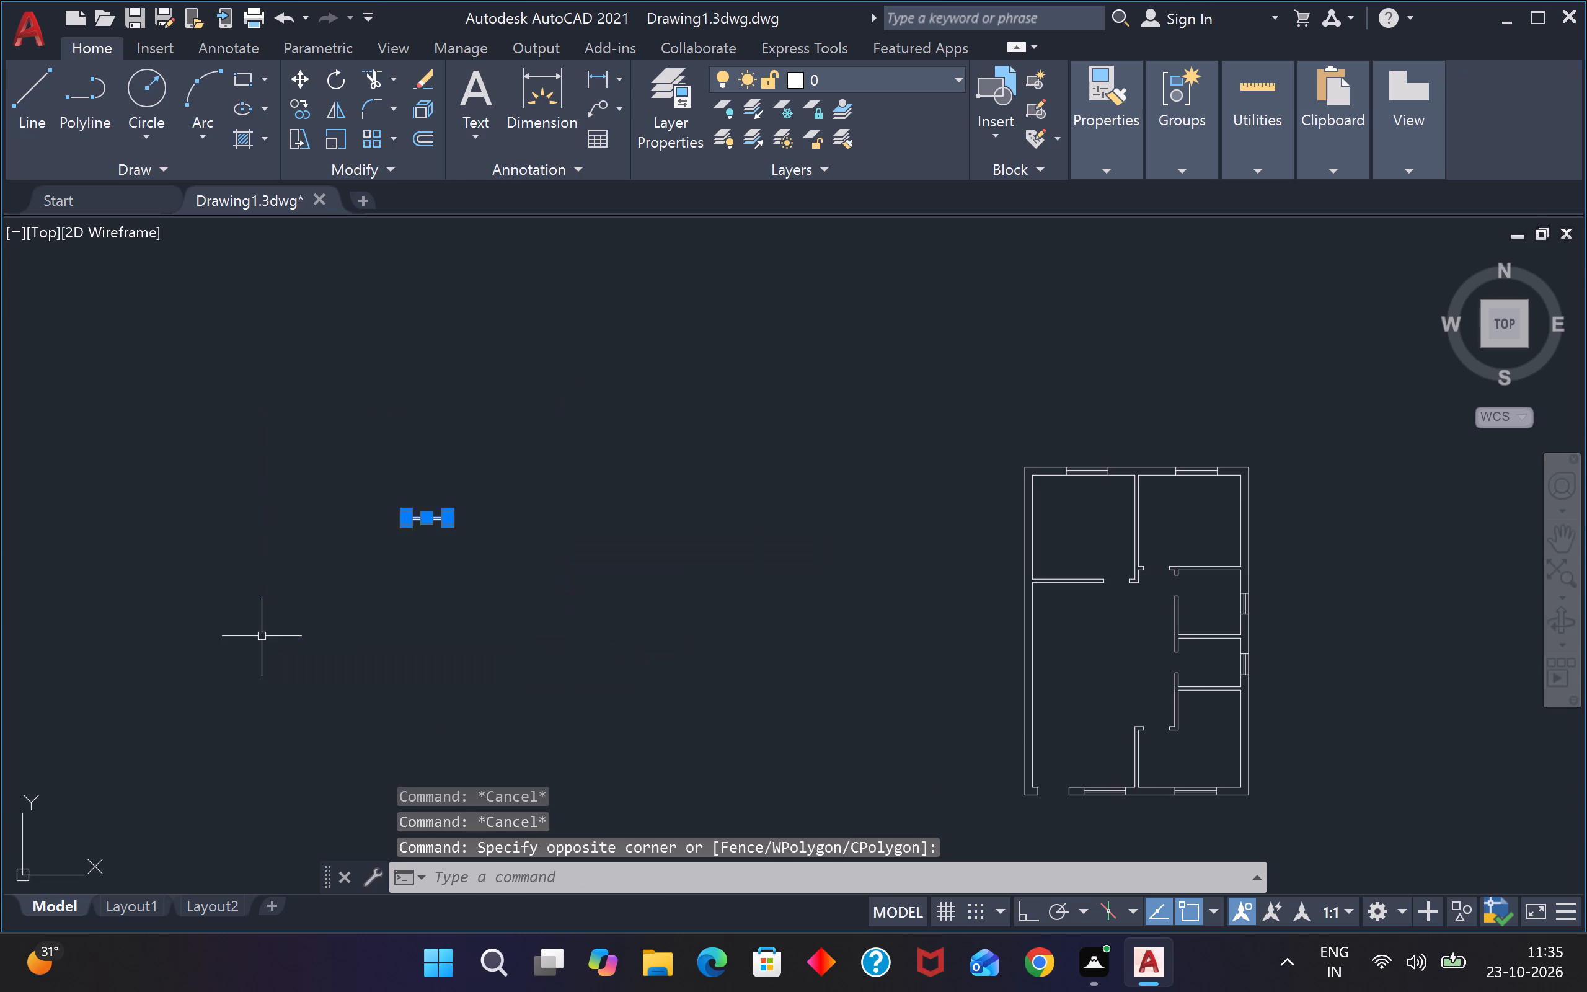
key(Delete)
Open DesignCenter and look at the blocks in Kitchens.dwg.
scroll(621, 515, down, 2)
scroll(888, 573, up, 2)
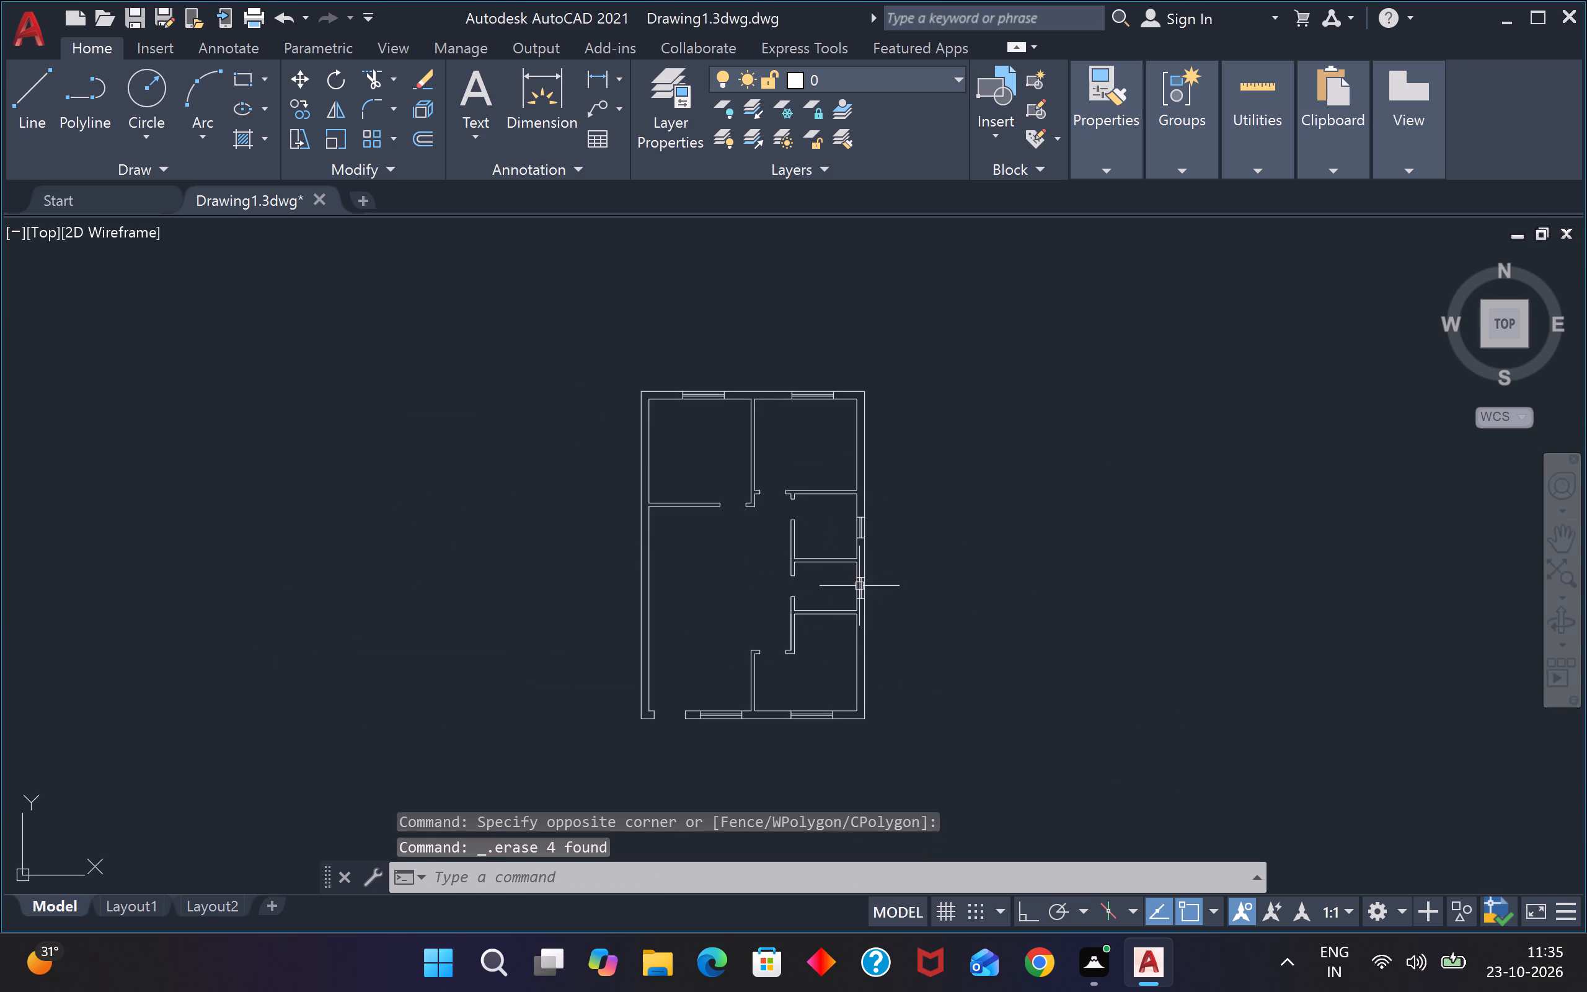
key(Escape)
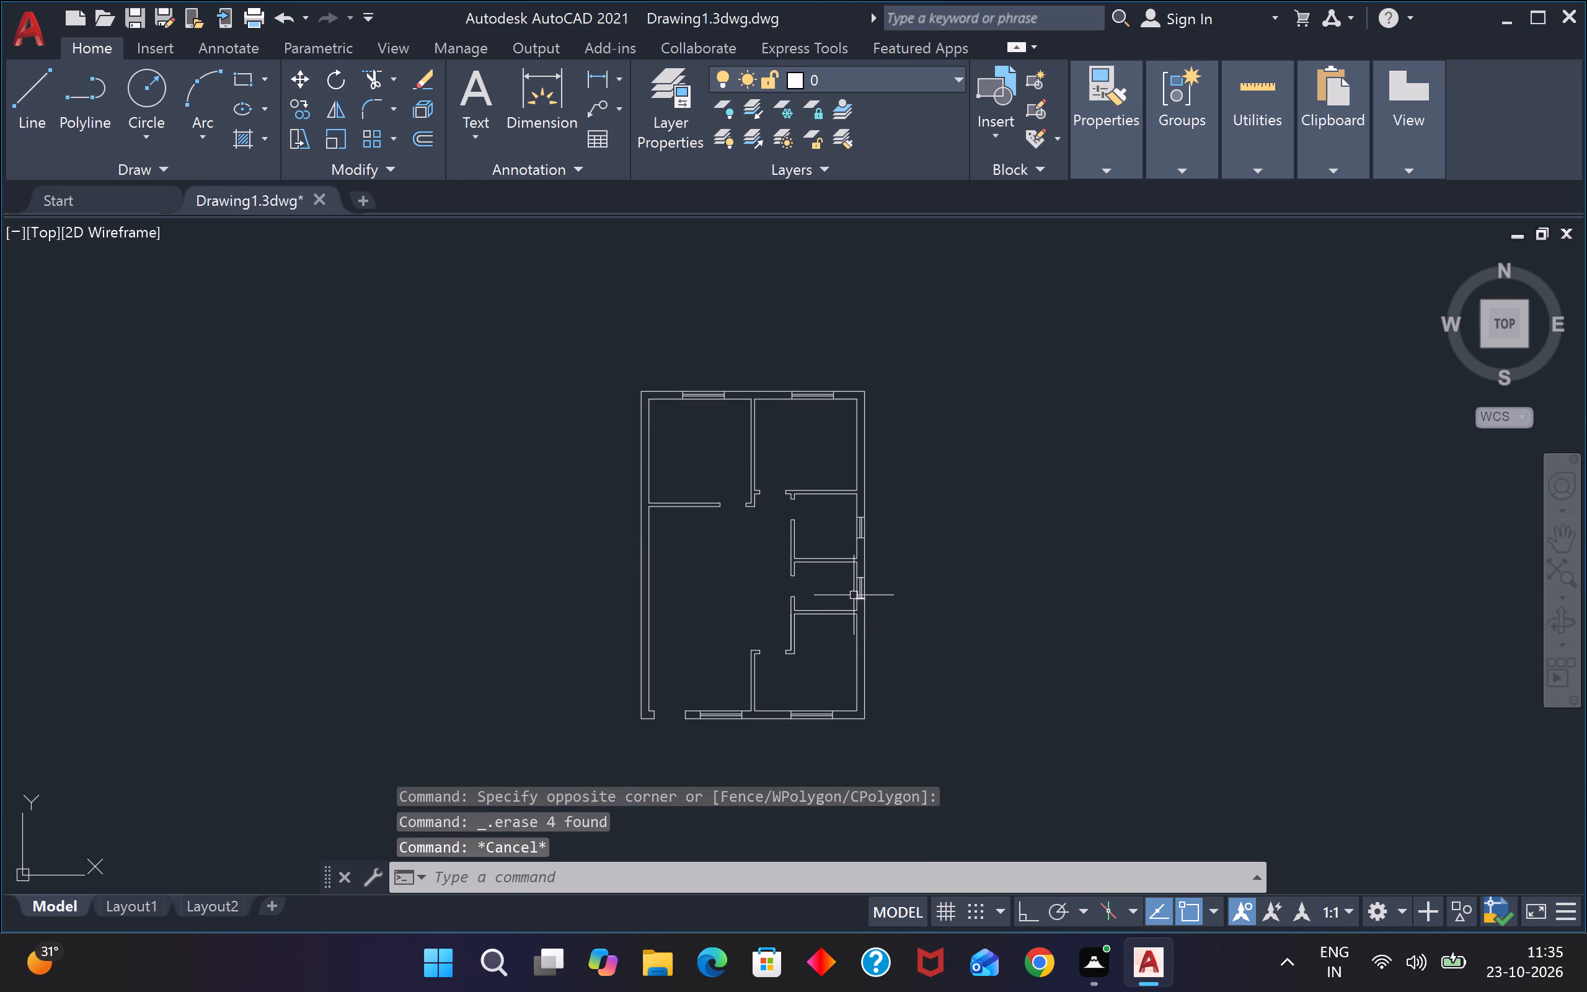
key(shift+numbersign)
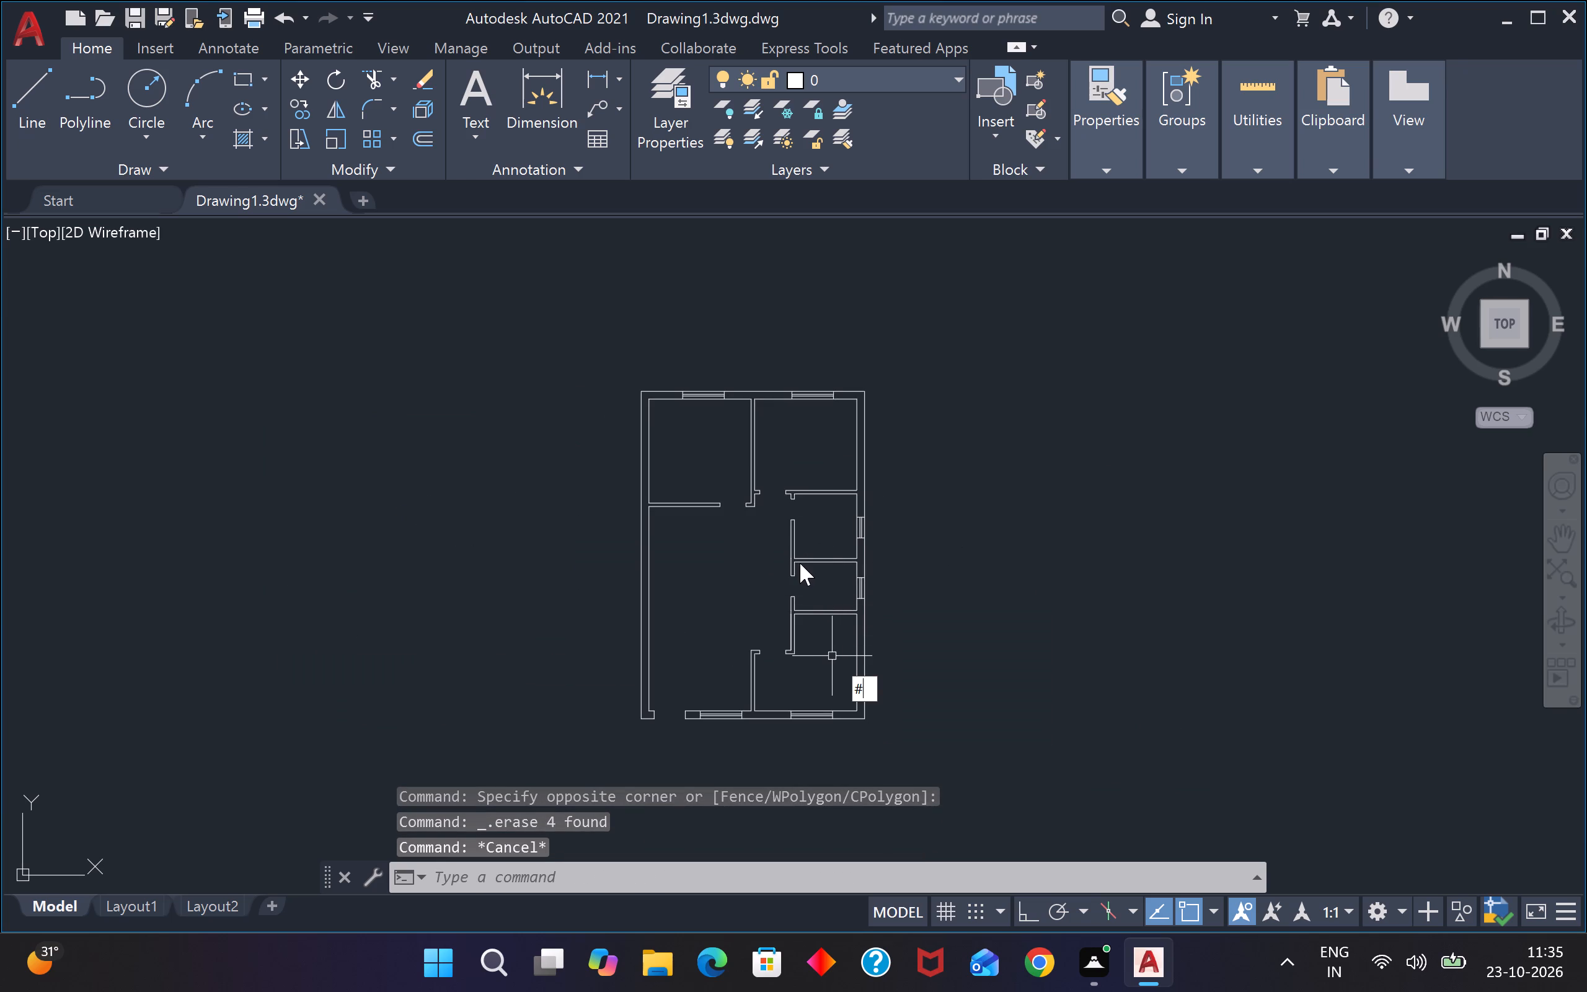
key(Escape)
key(Escape)
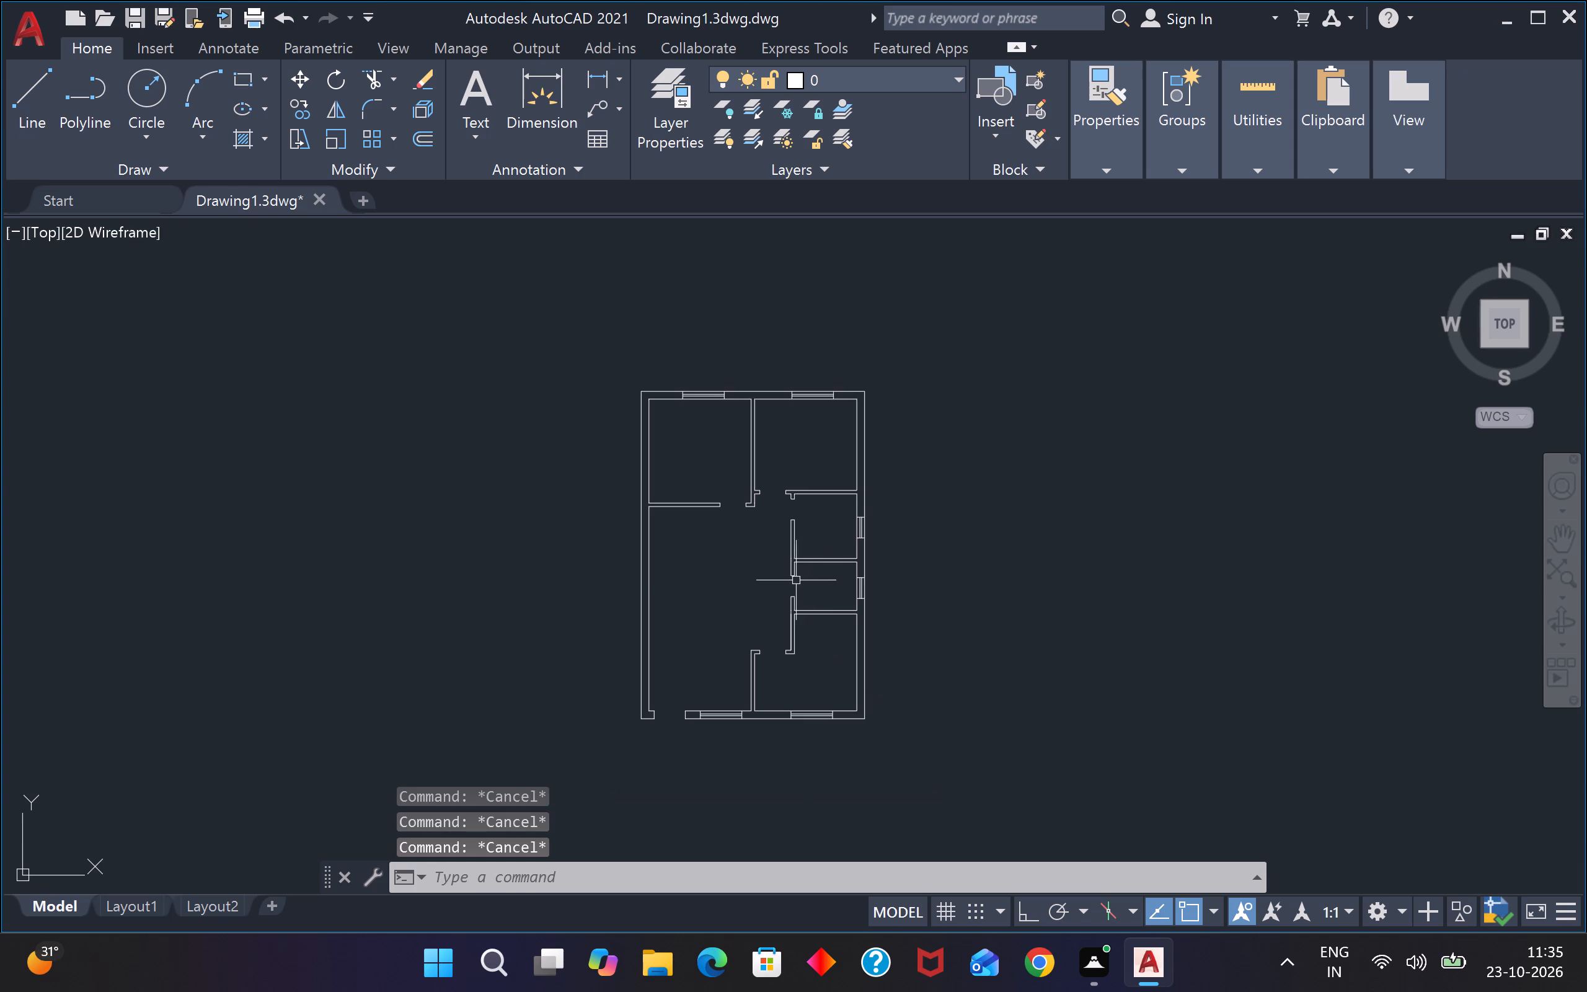
key(ctrl+2)
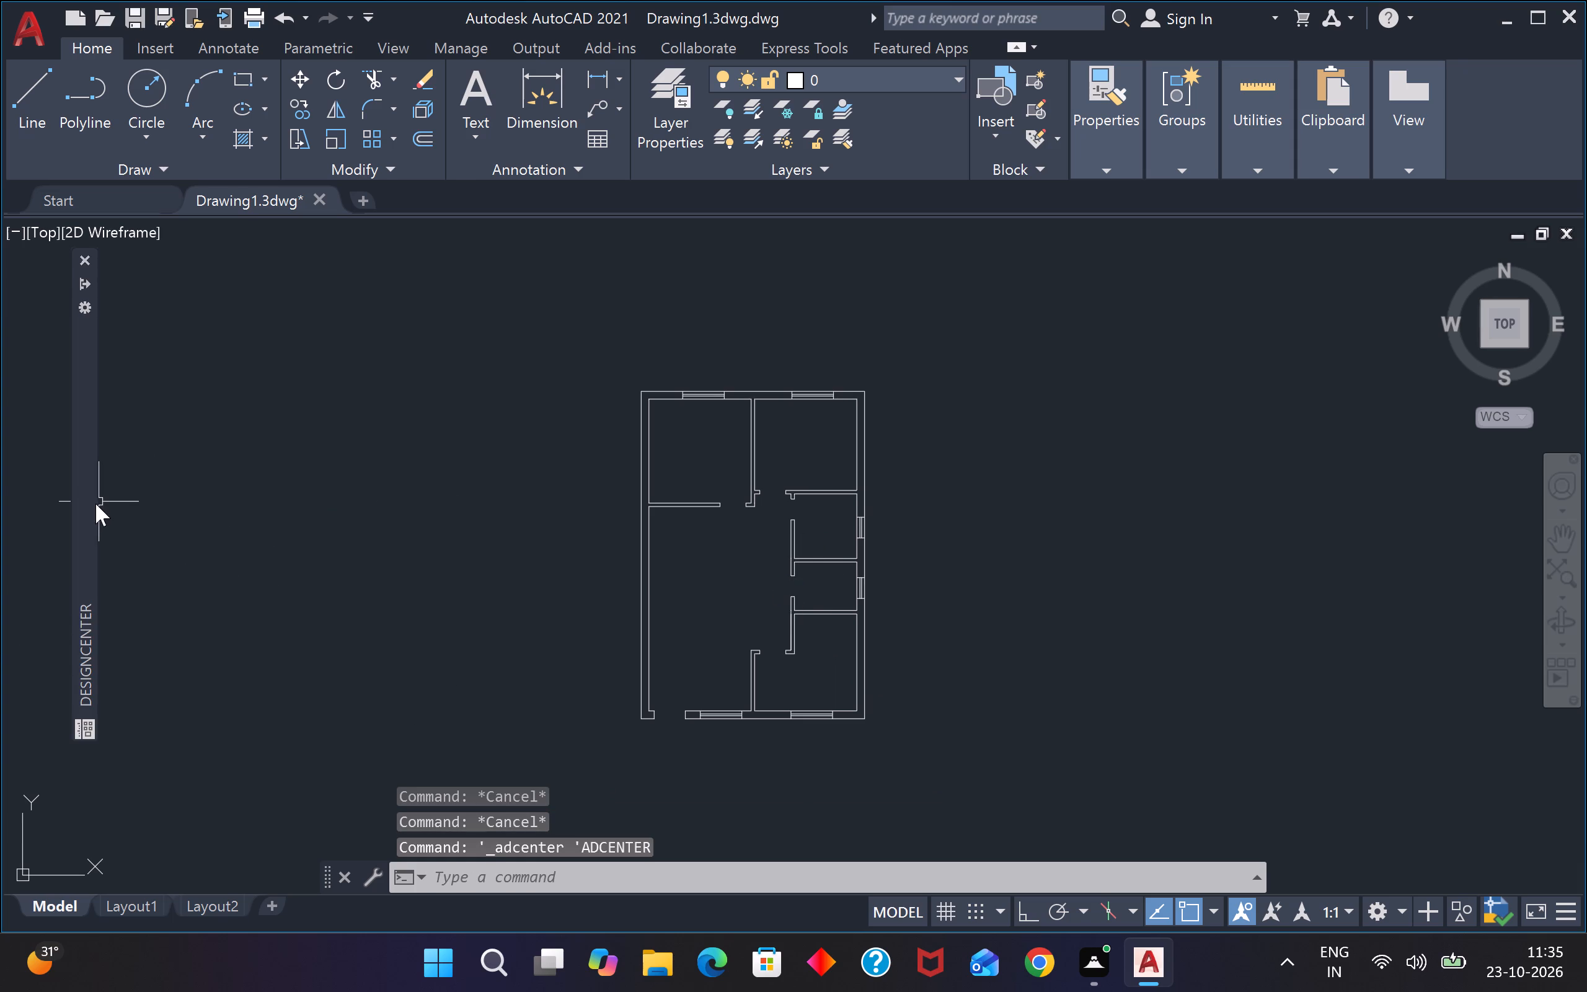
drag(1113, 384, 1119, 379)
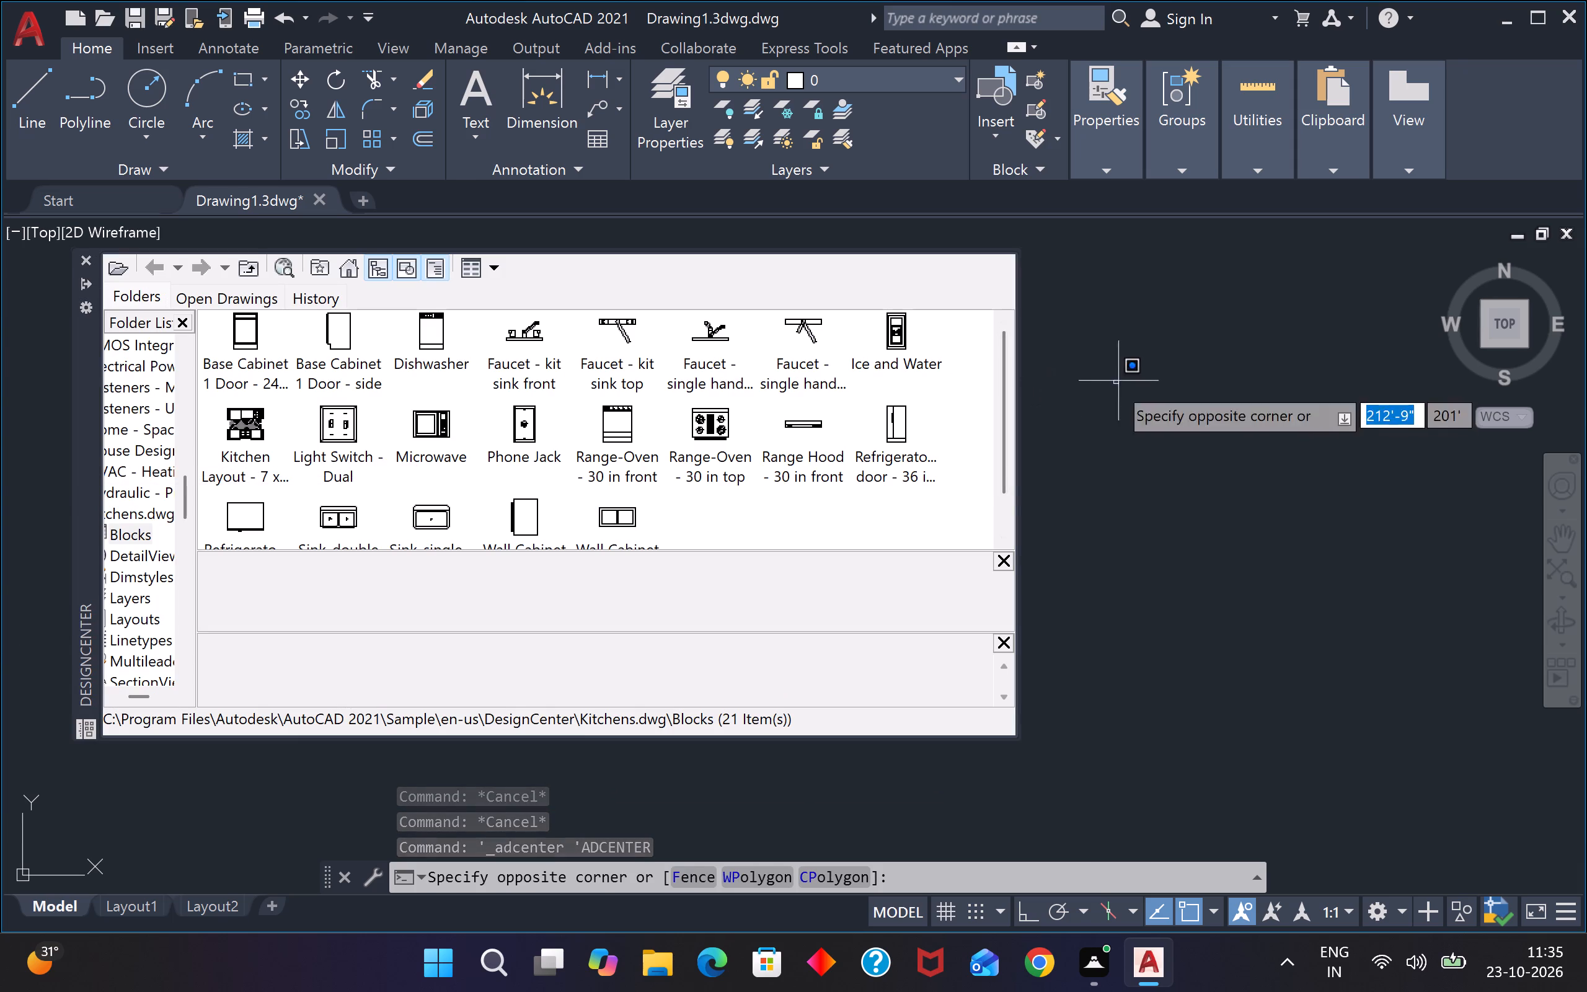
click(1101, 511)
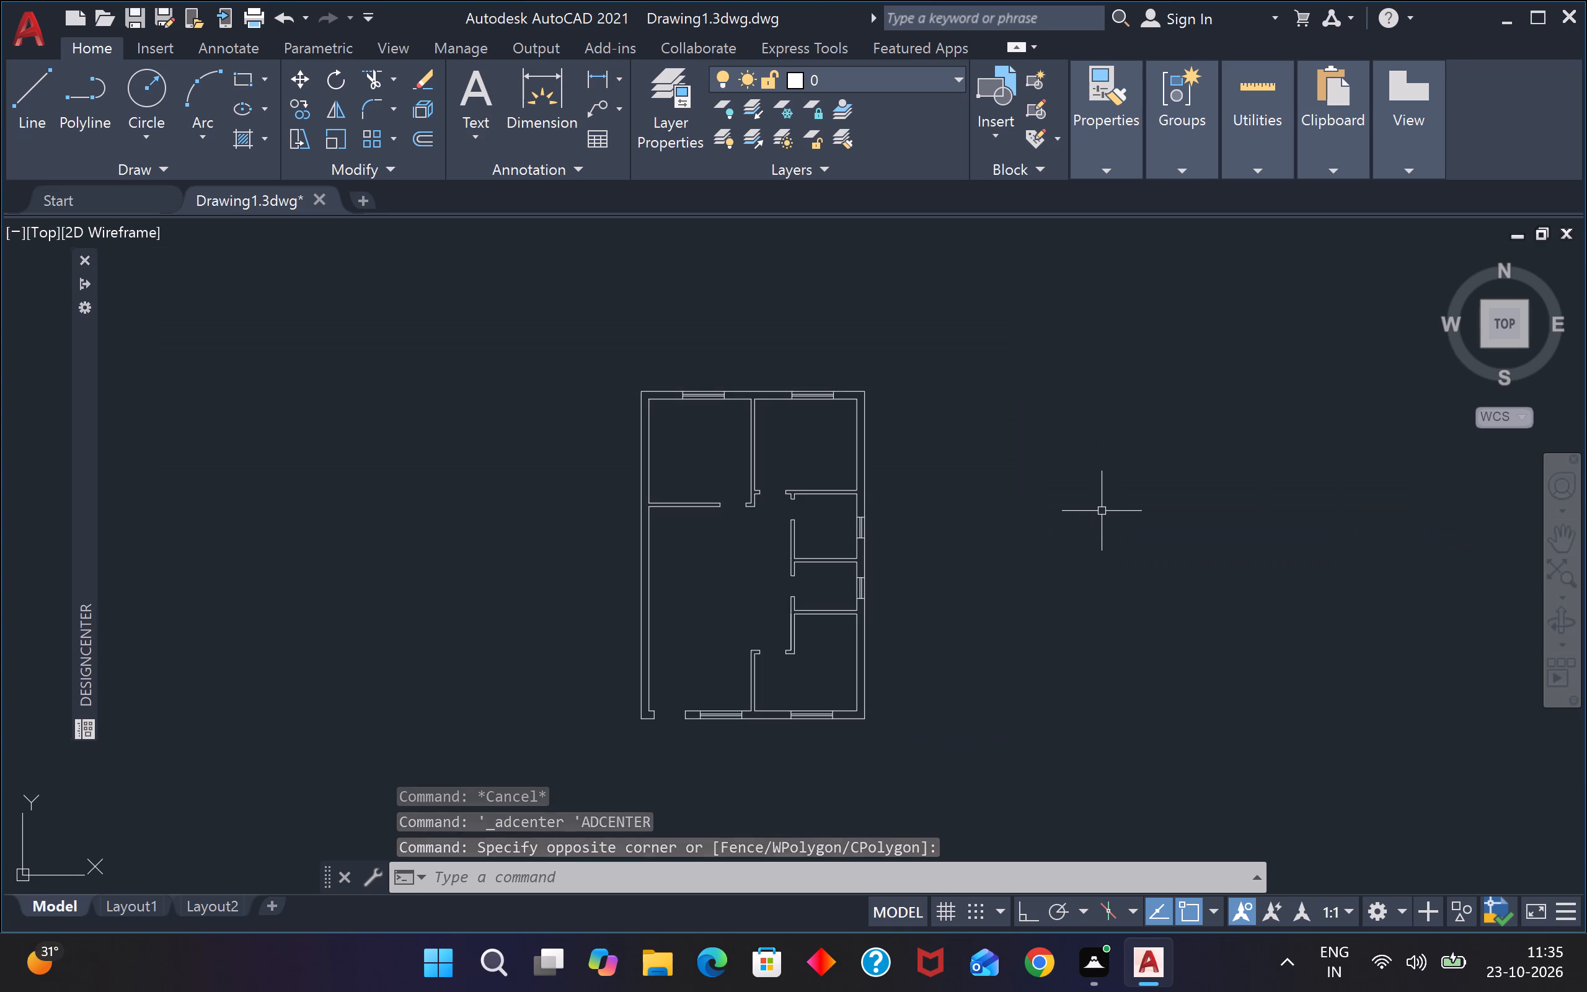
key(Escape)
Draw a 6' by 18" horizontal rectangle in the empty space west of the floor plan.
text(rec)
key(space)
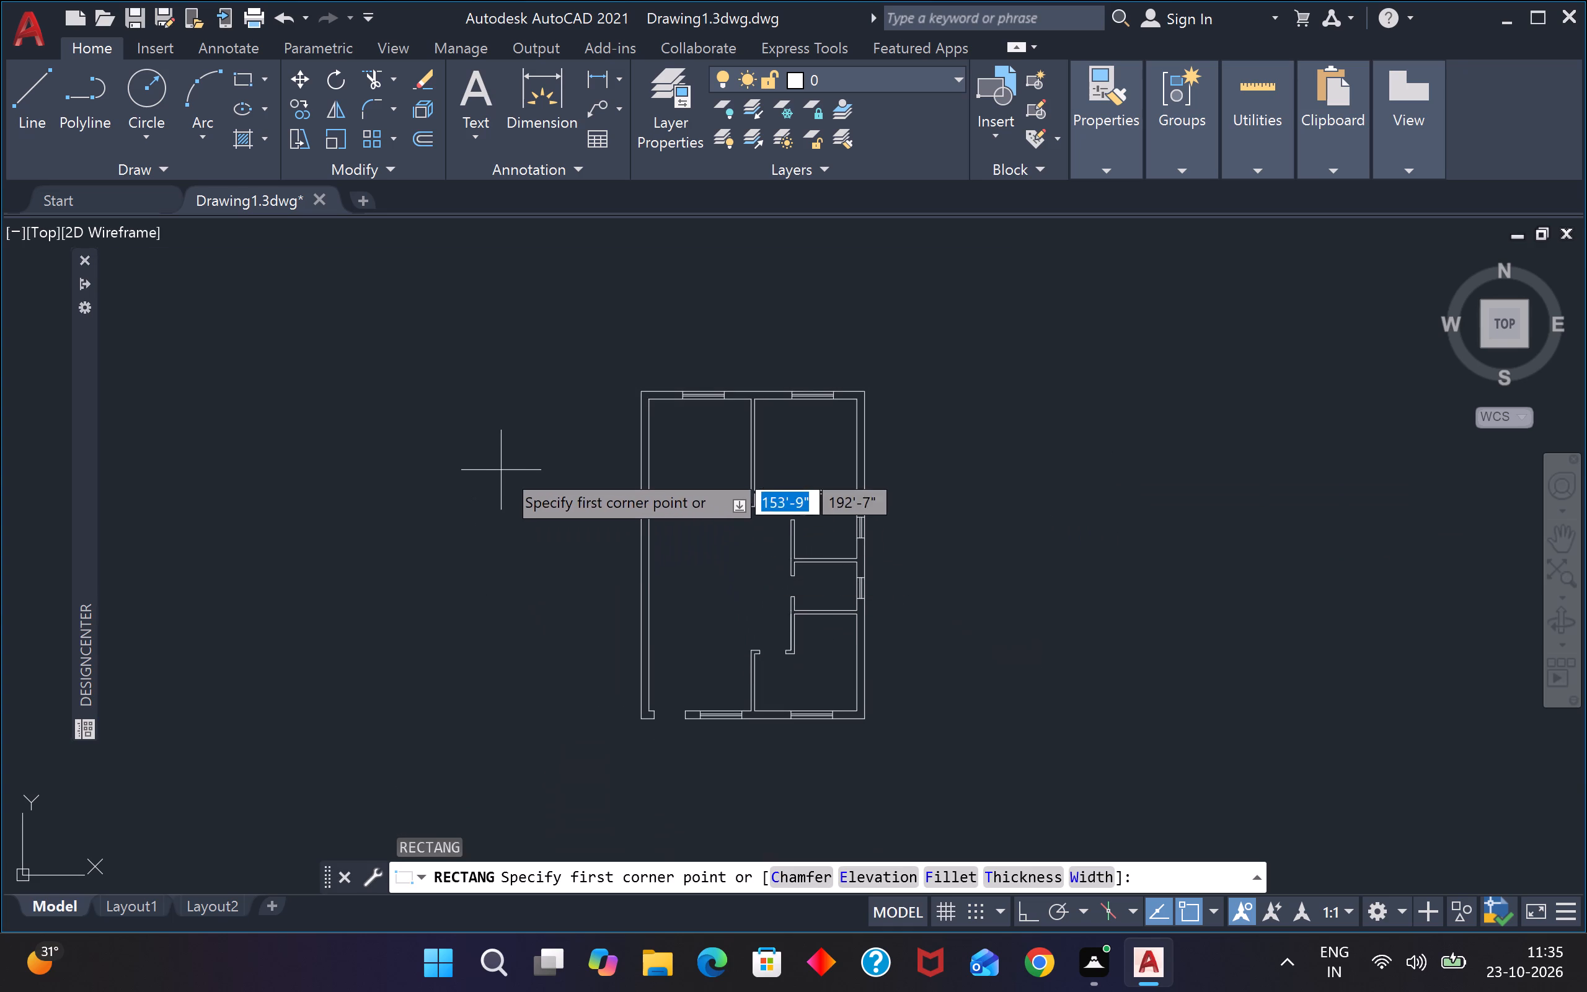
click(507, 467)
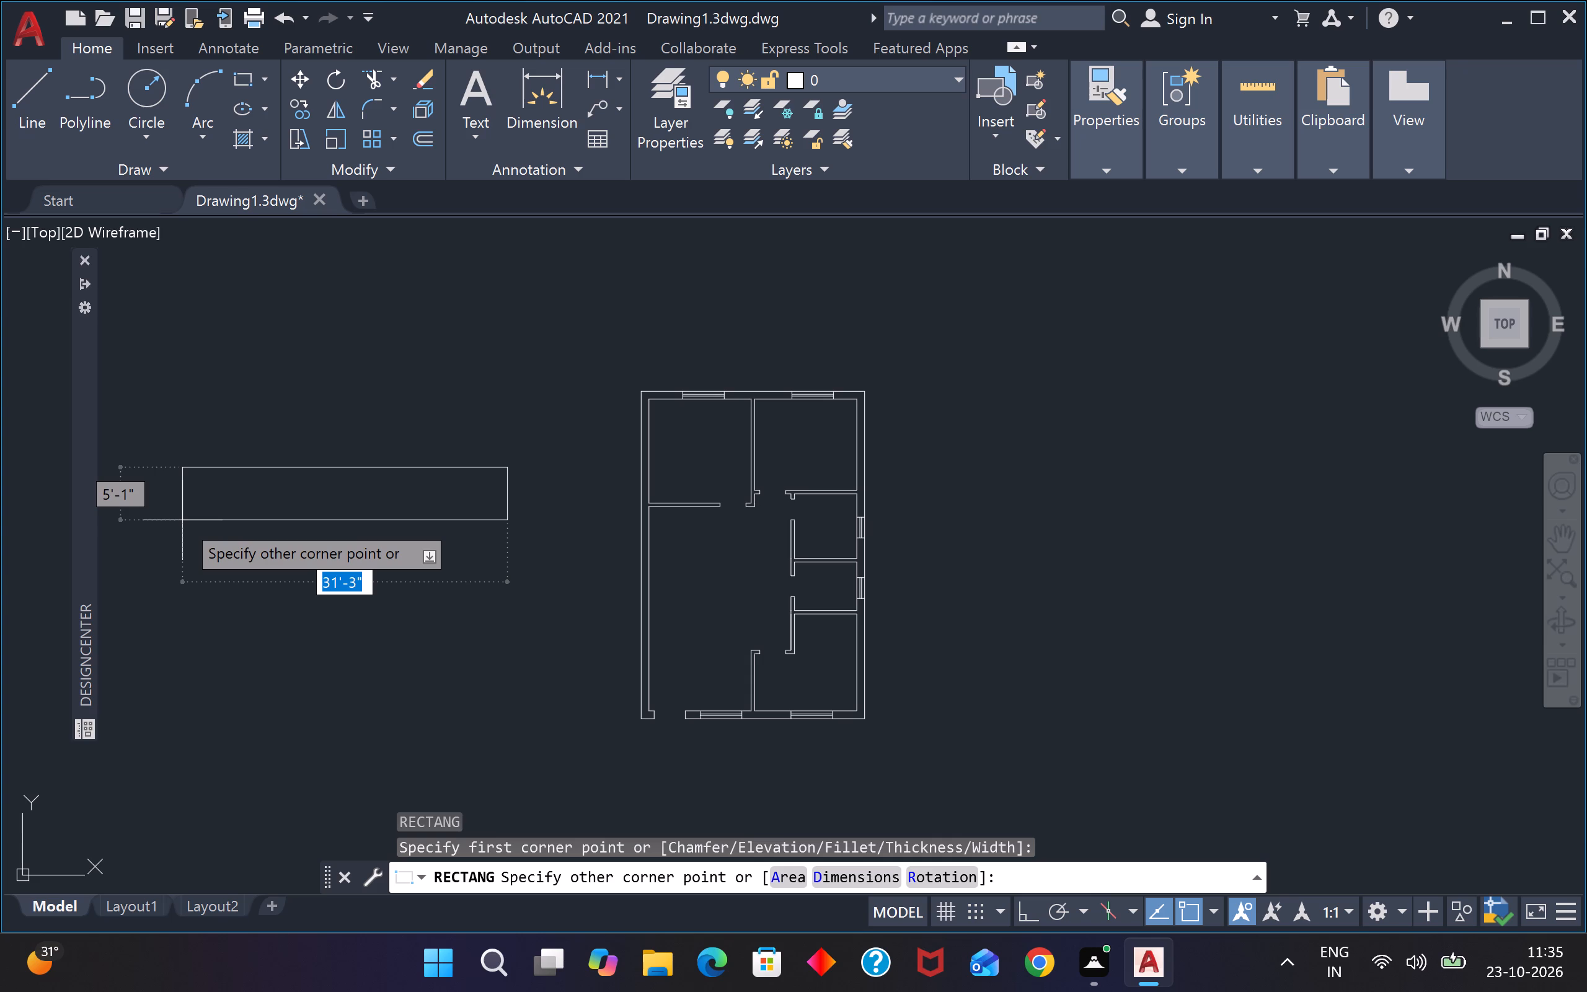
key(6)
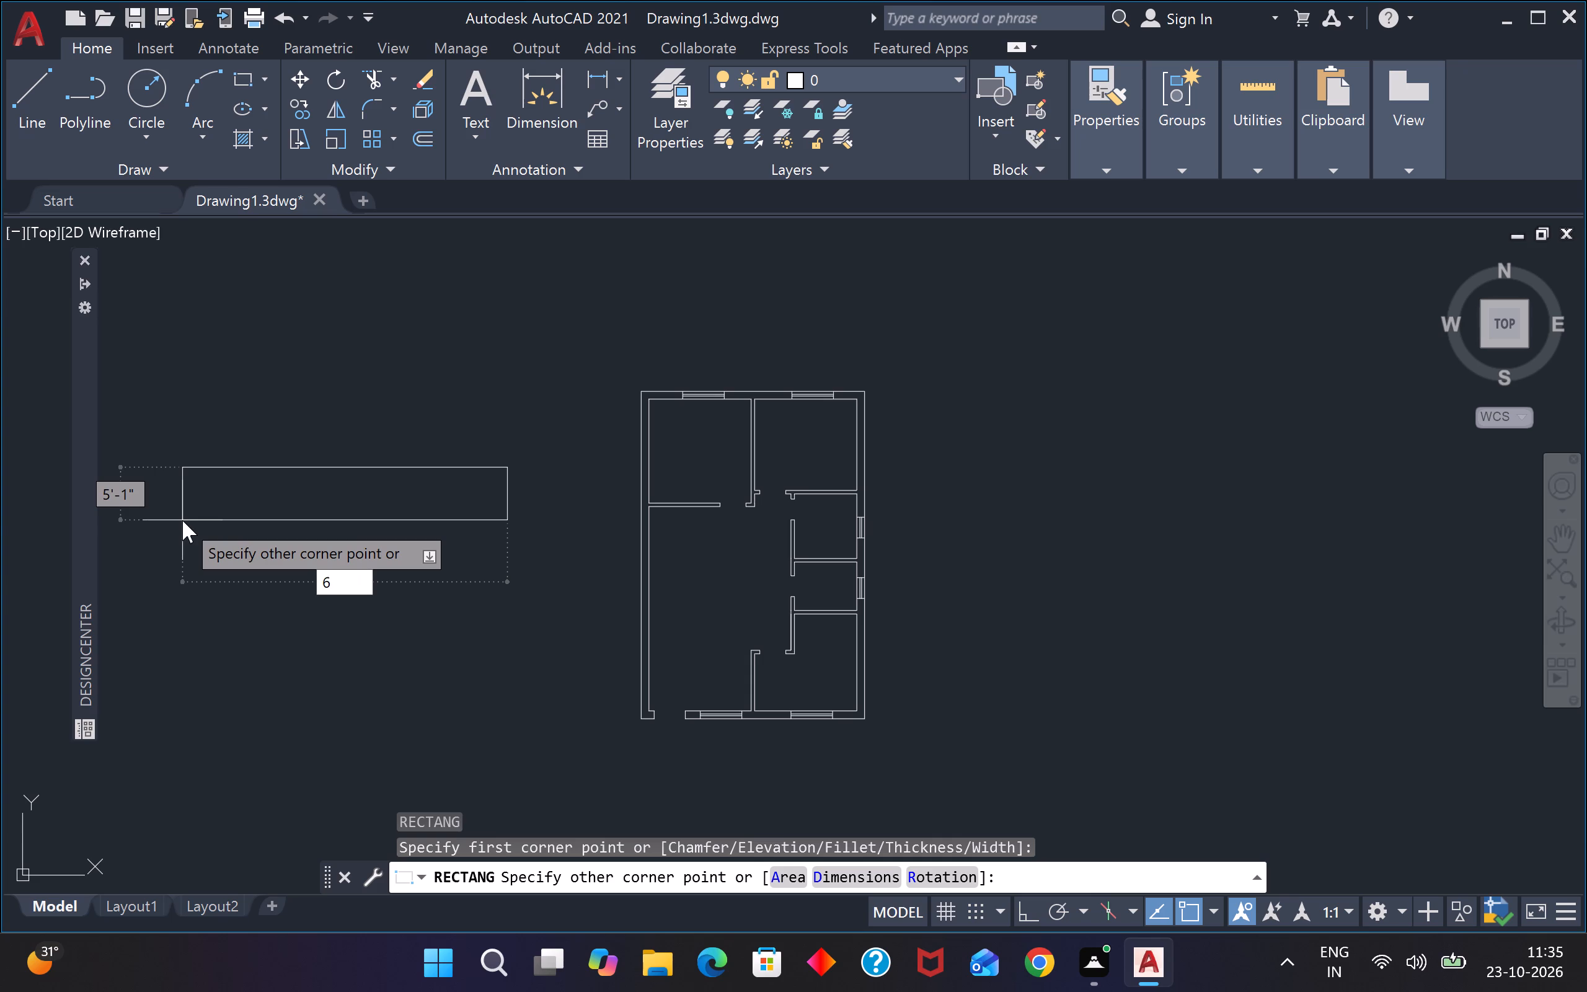
key(apostrophe)
key(Tab)
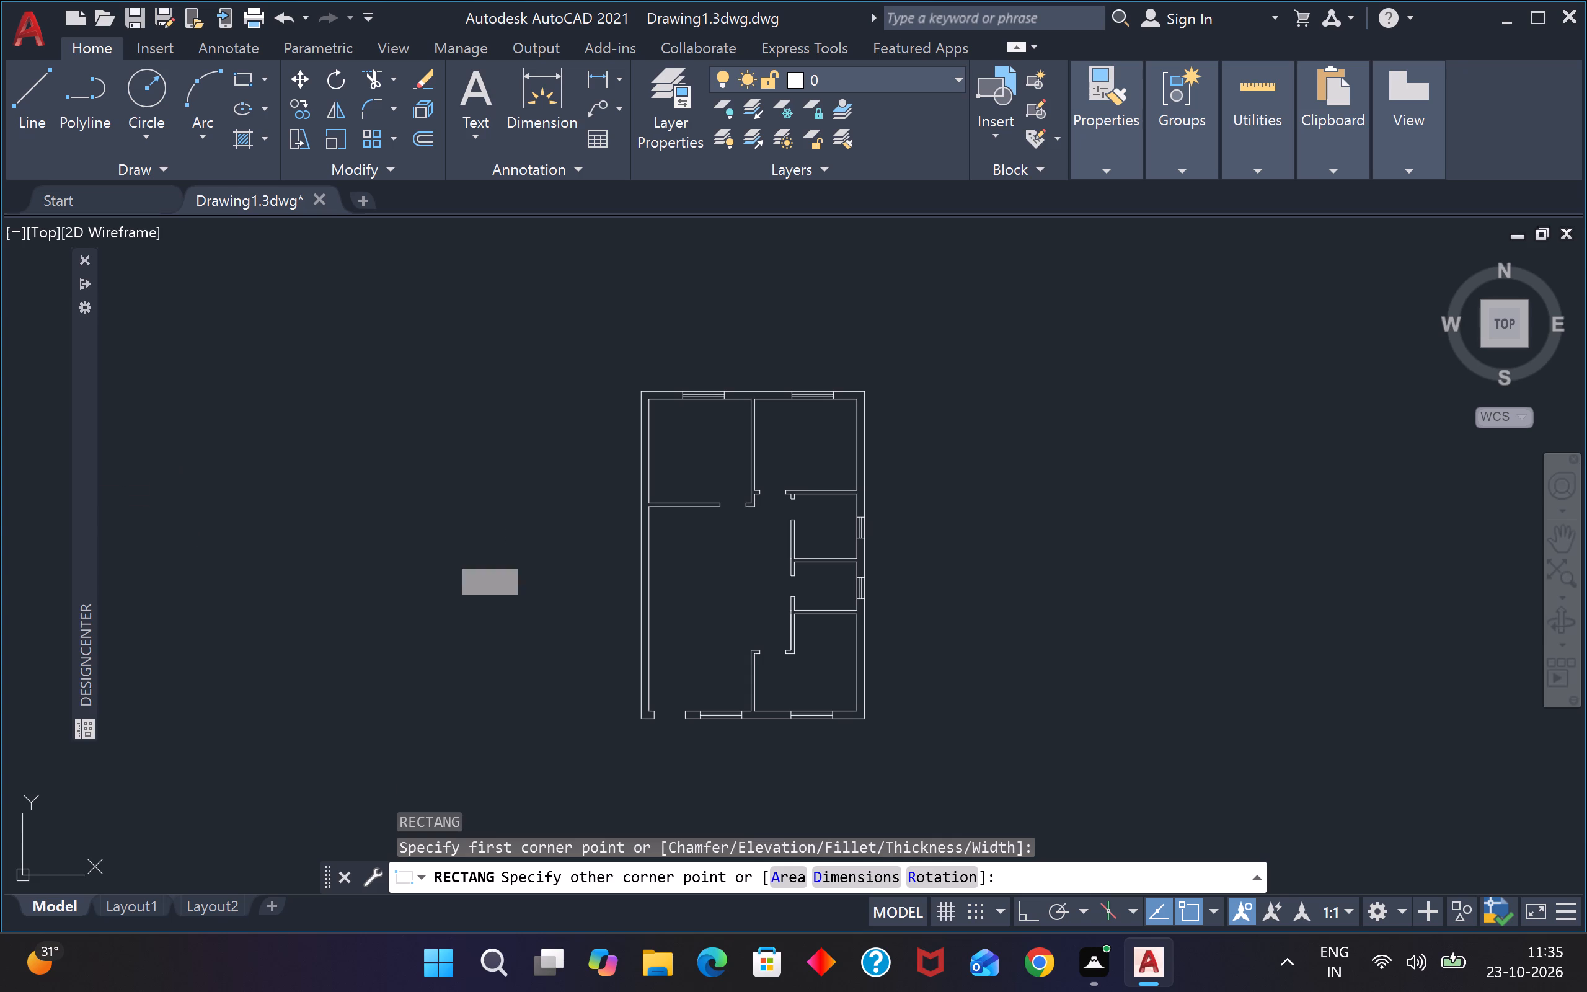
text(18)
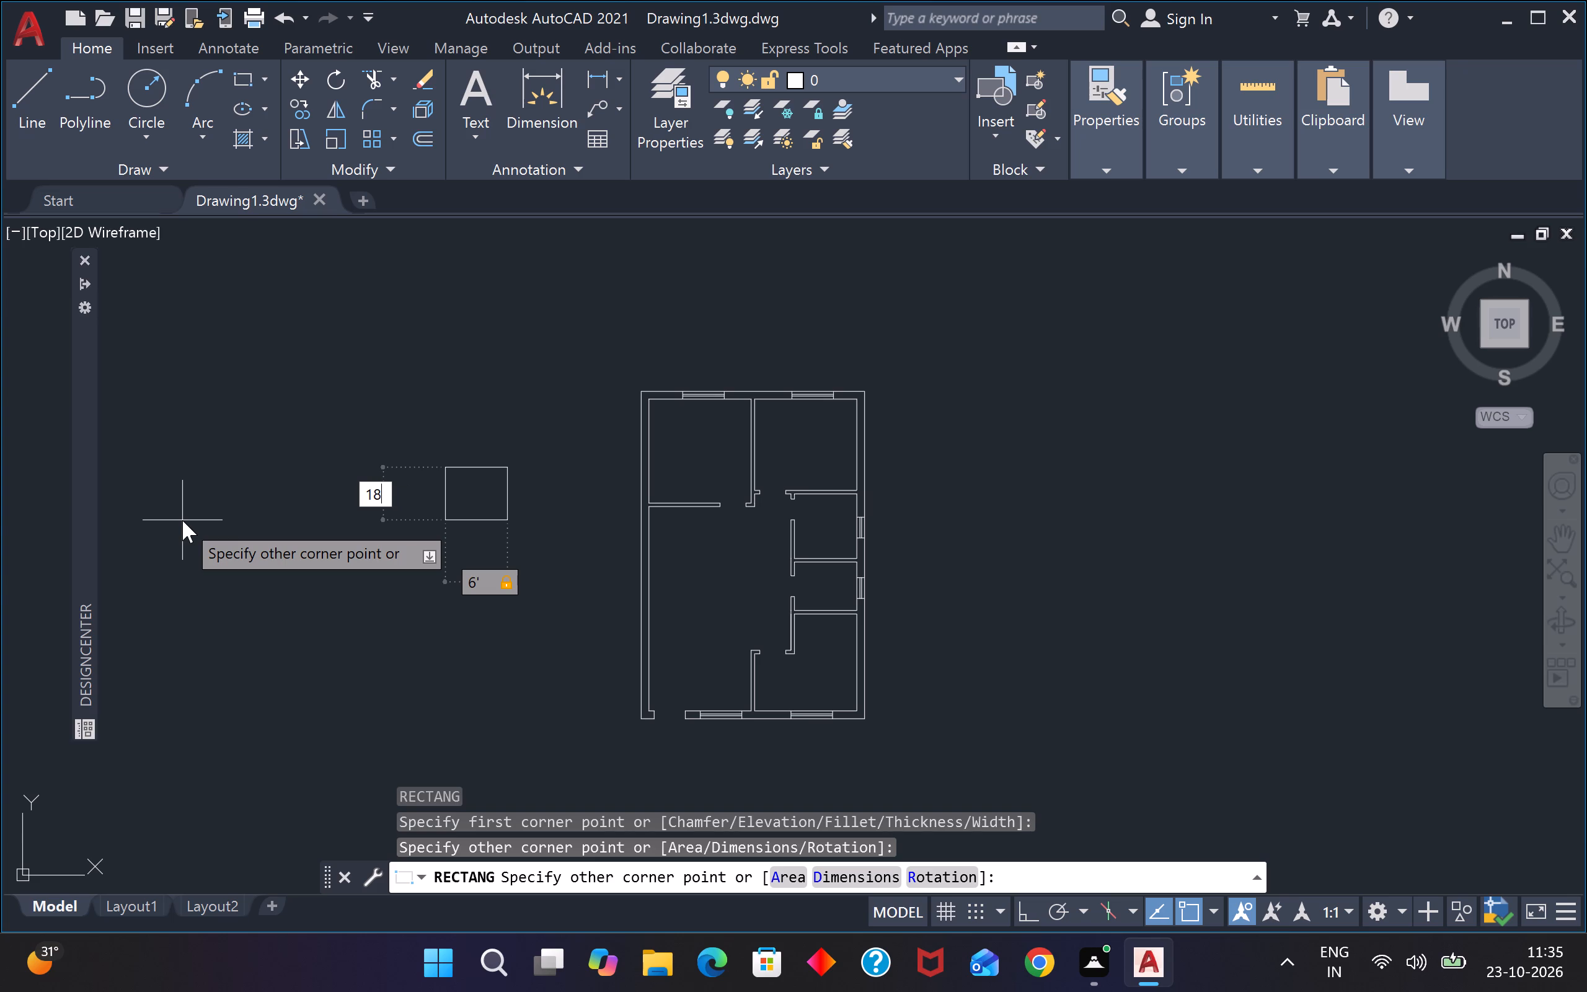
key(shift+quotedbl)
key(Return)
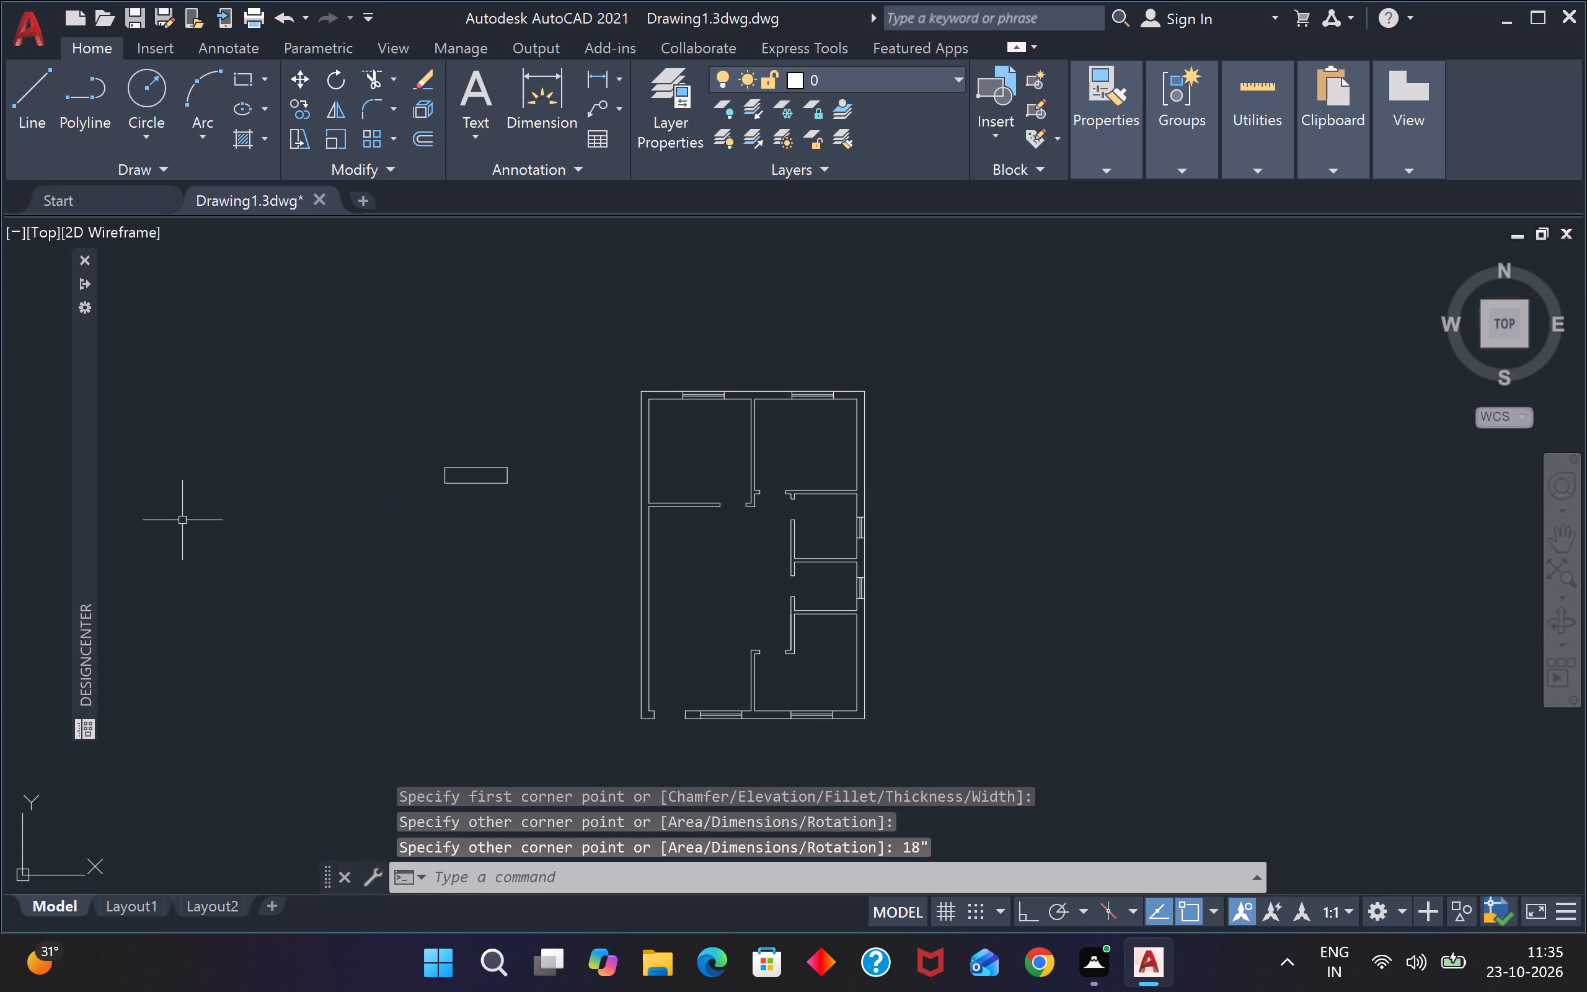
Draw a lengthwise centre line through the 6' by 18" rectangle, joining the midpoints of its short sides.
key(l)
key(space)
scroll(490, 476, up, 4)
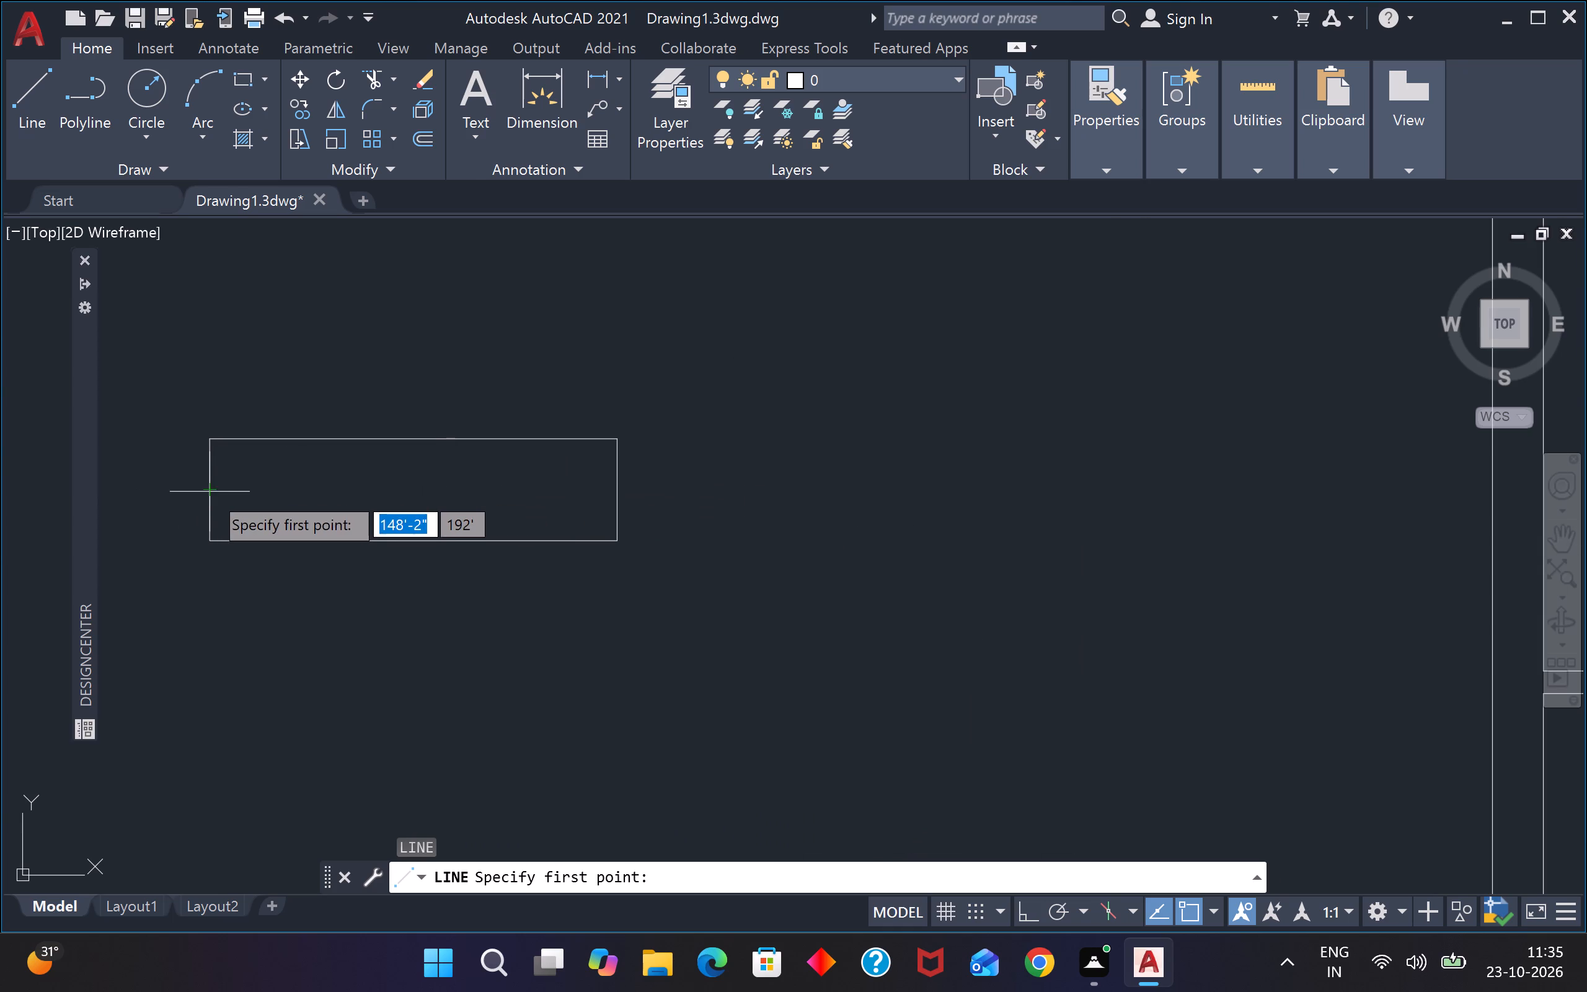
click(214, 490)
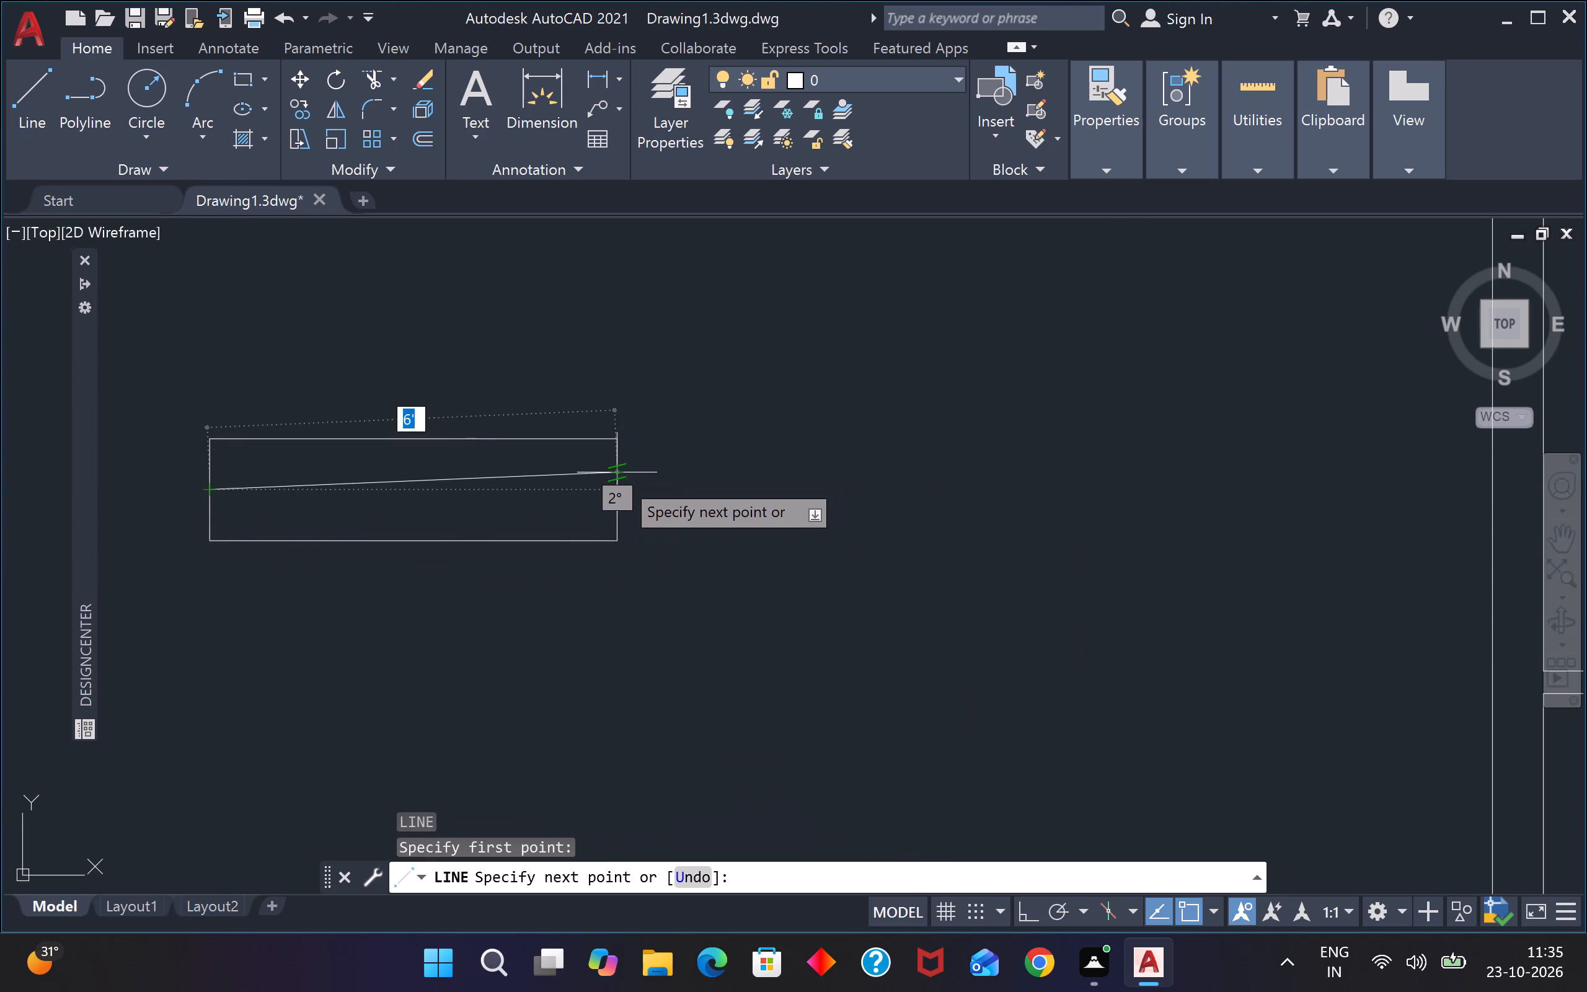
click(620, 487)
key(Escape)
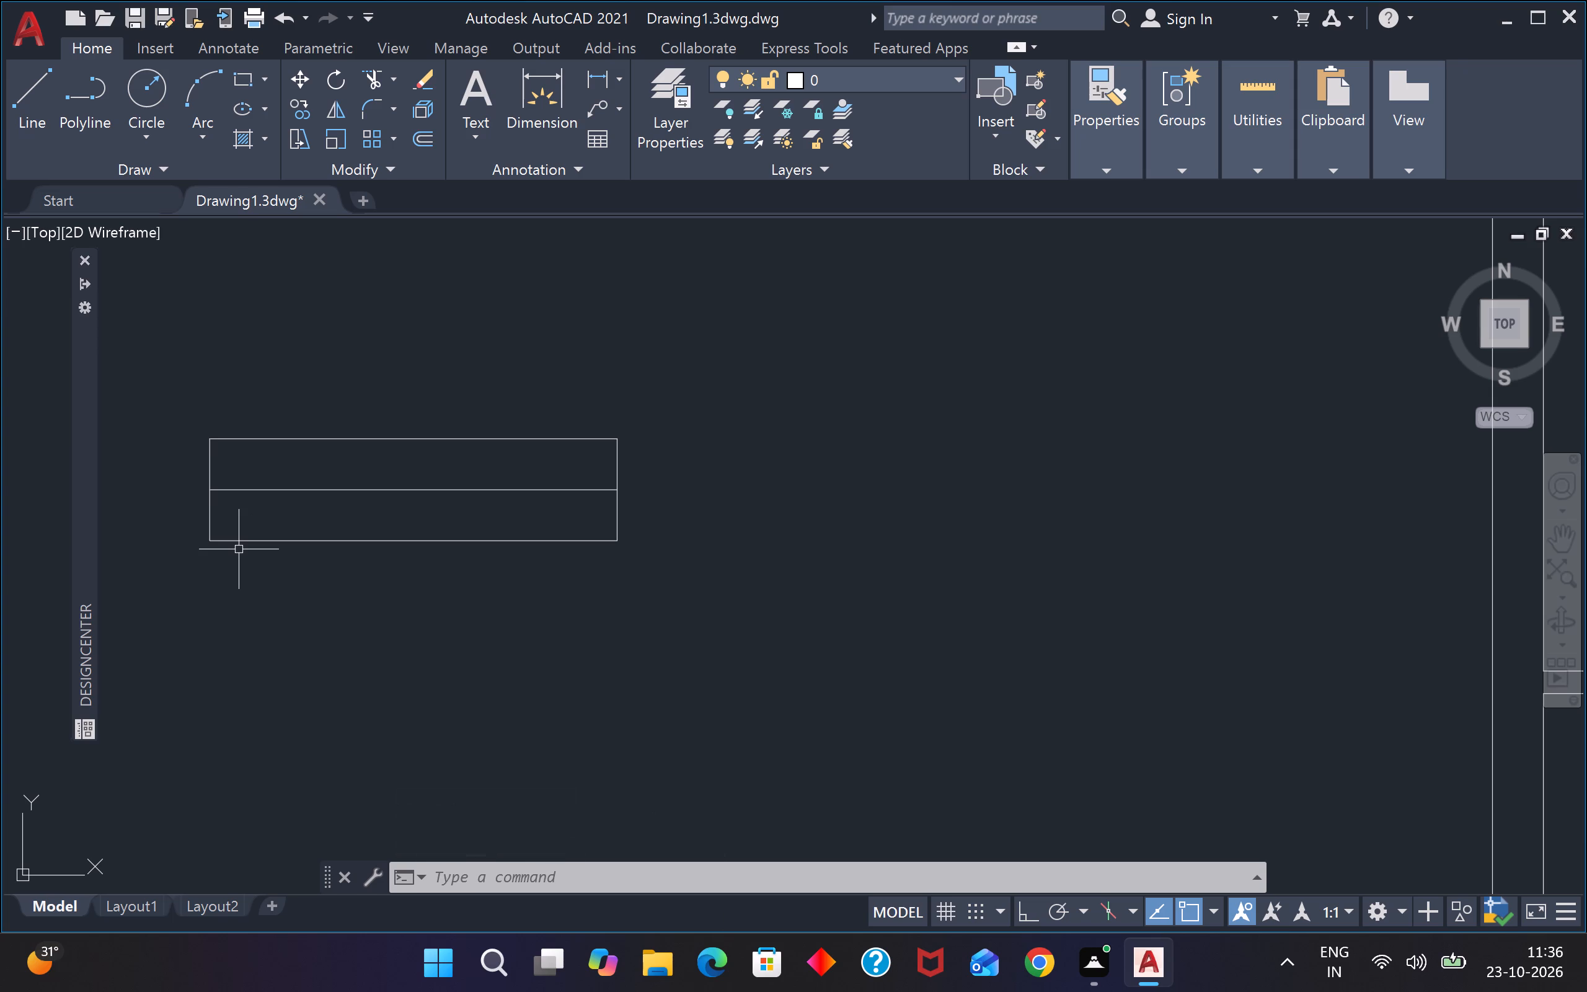
Explode the 6' by 18" rectangle into separate lines.
click(246, 412)
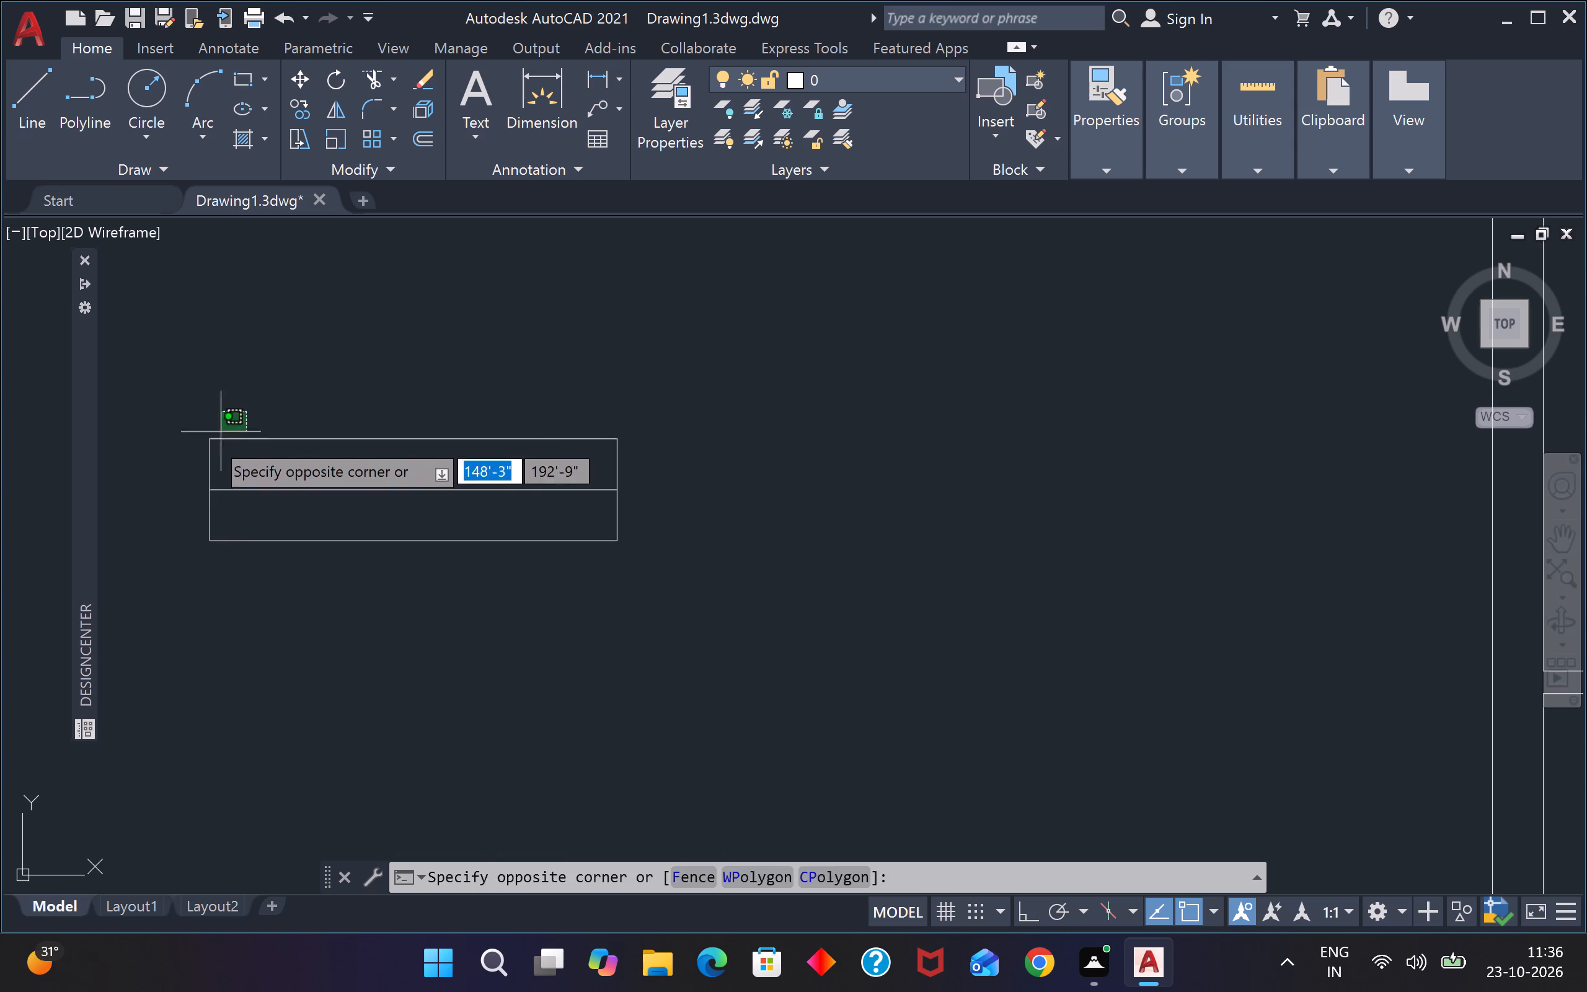
click(205, 445)
text(ex)
key(Down)
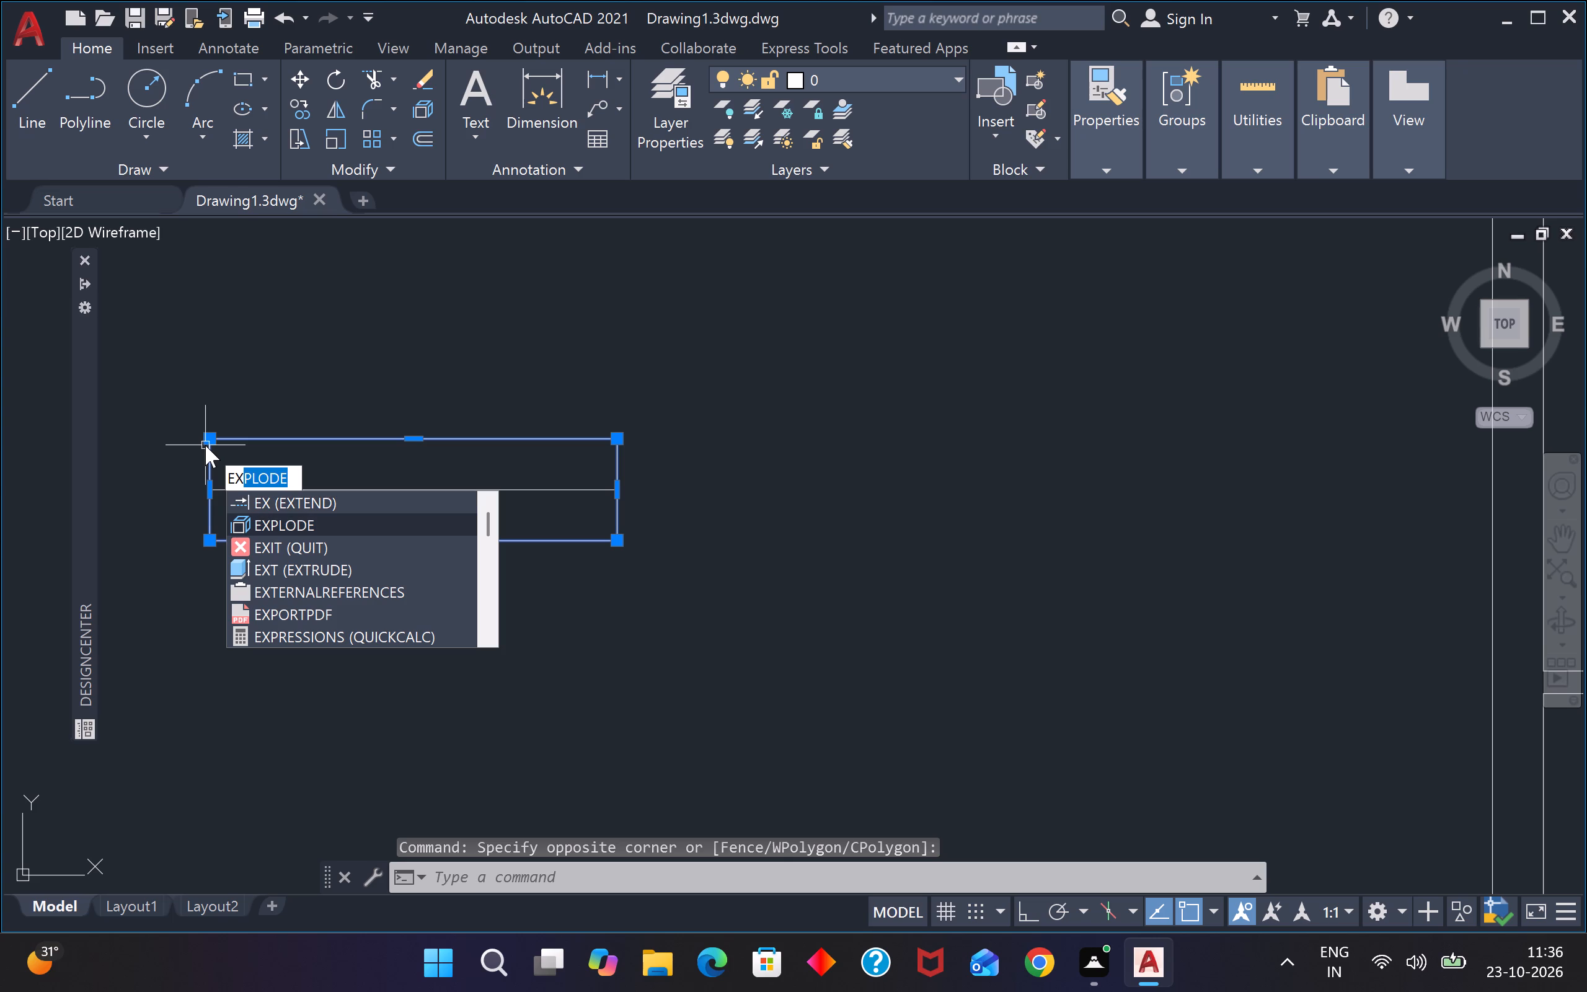
key(Return)
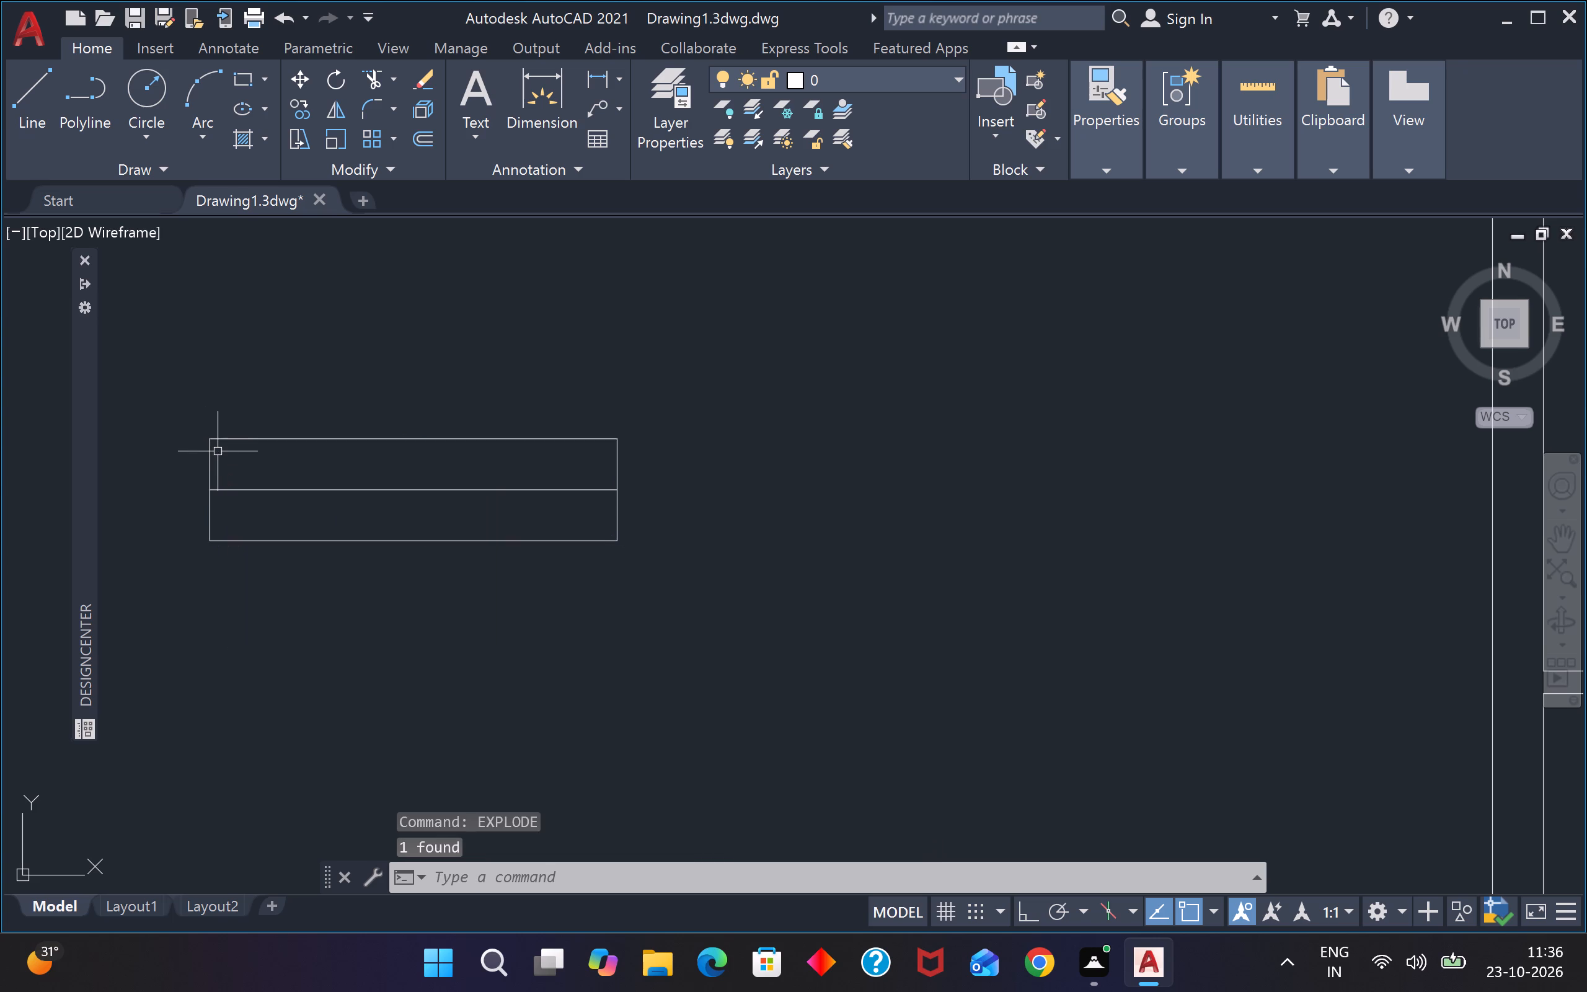
Copy the rectangle's west short side as an array of 30 items fitted along its full length to the east side's midpoint.
click(218, 451)
click(179, 454)
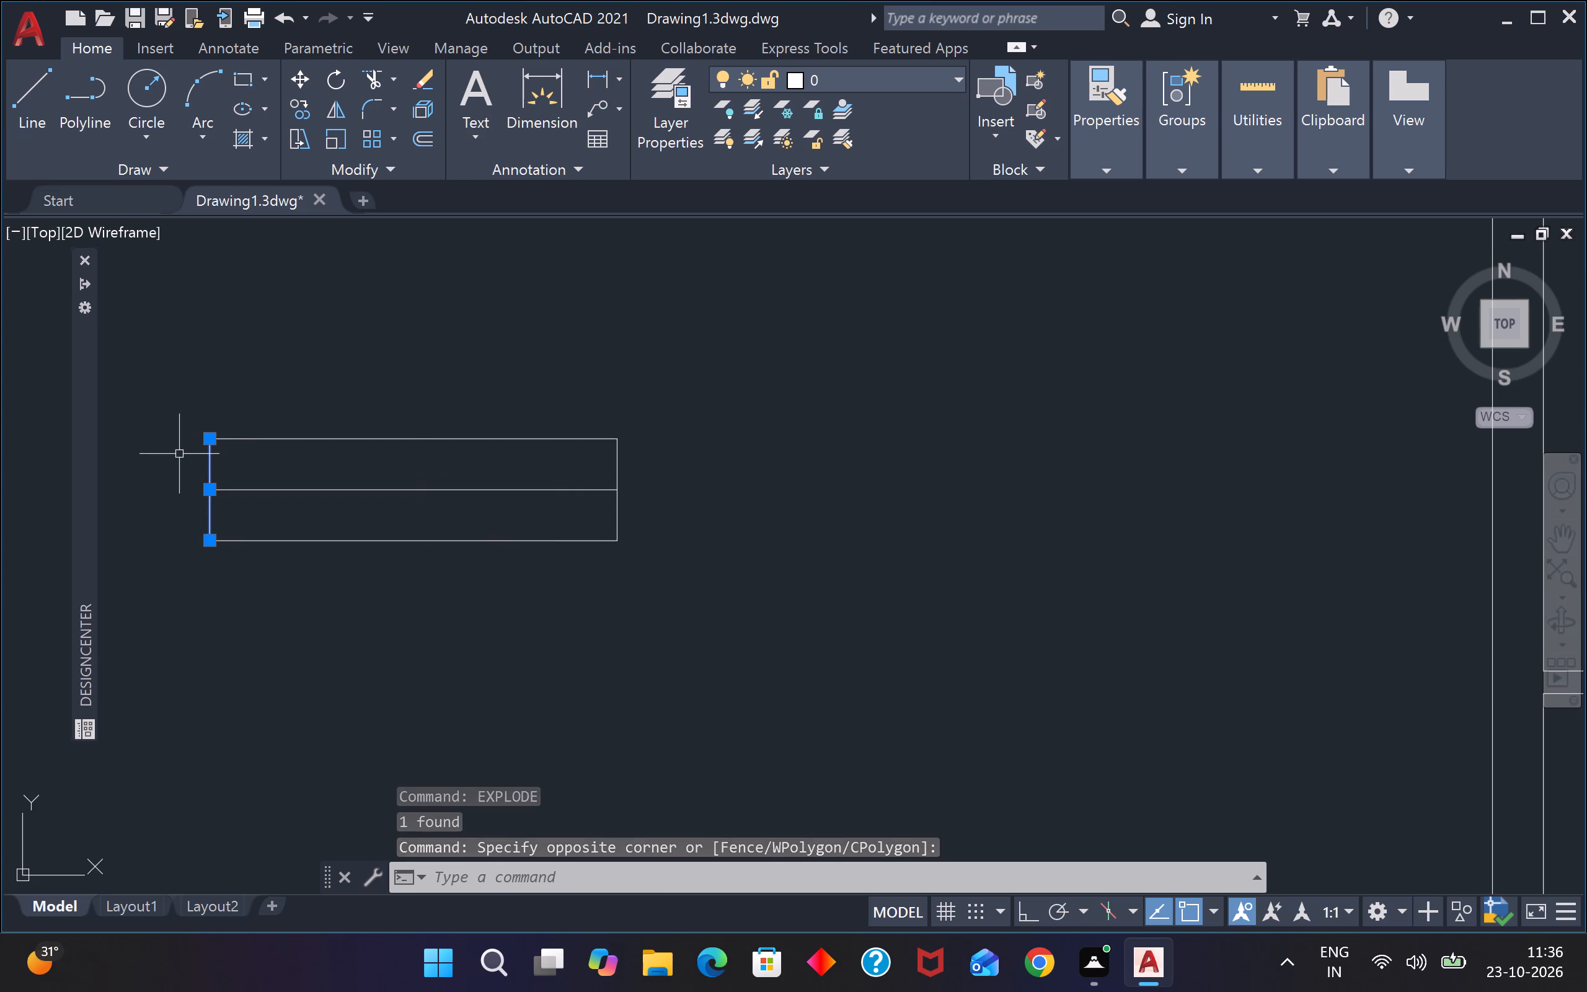
text(co)
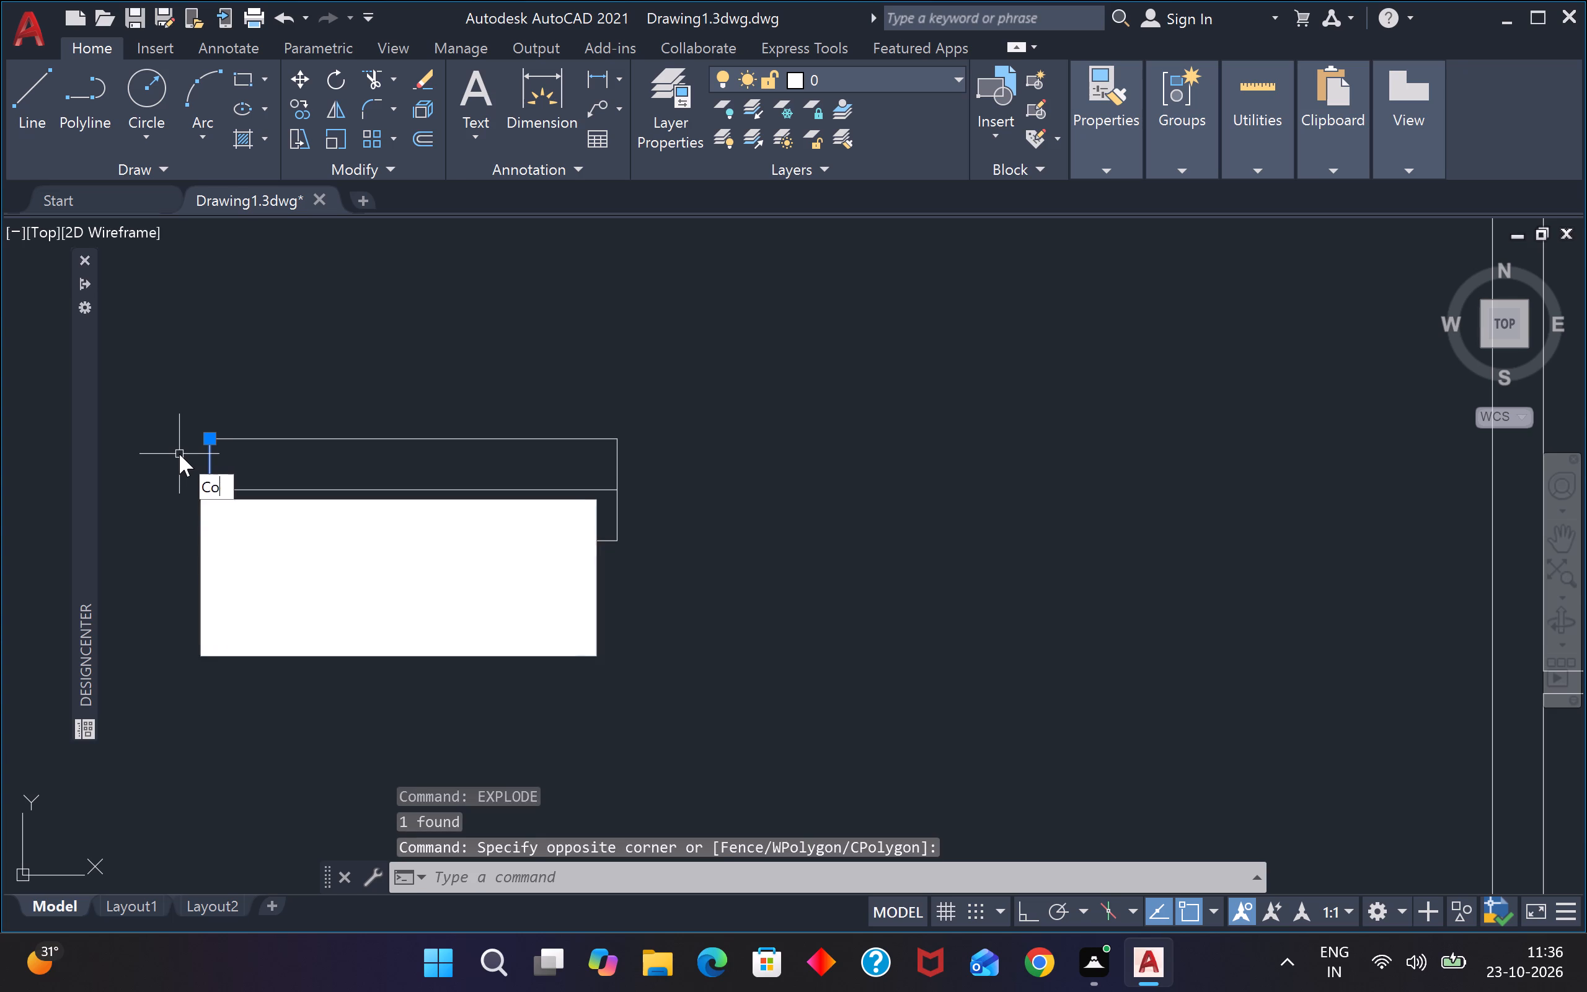
key(Return)
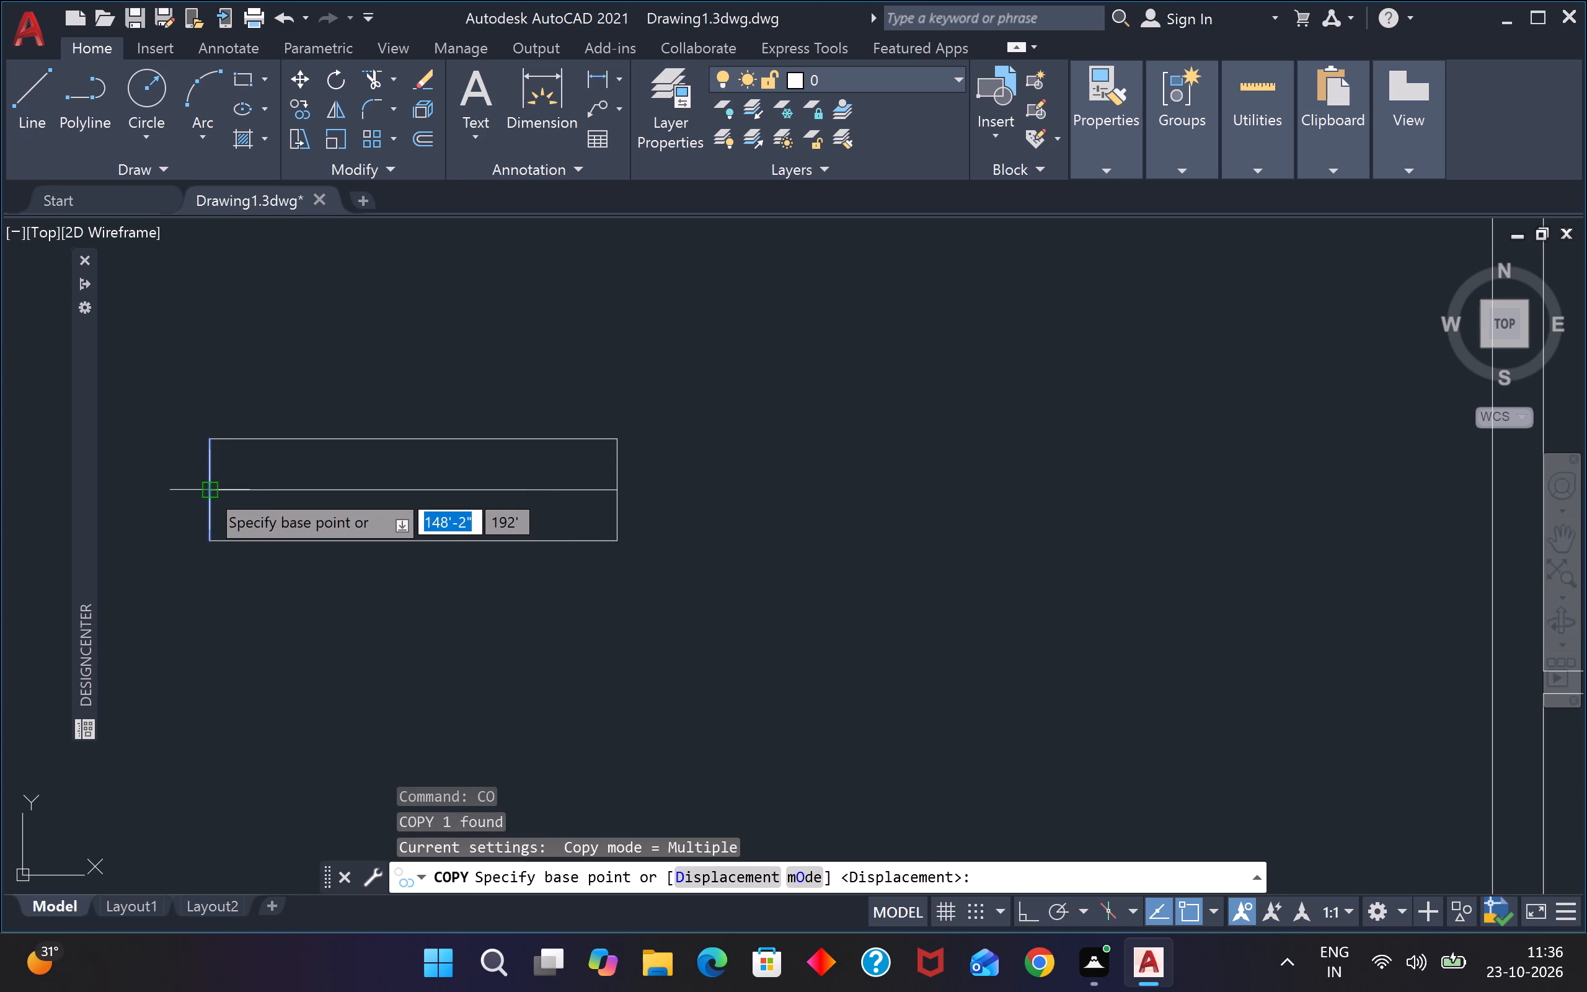
click(206, 489)
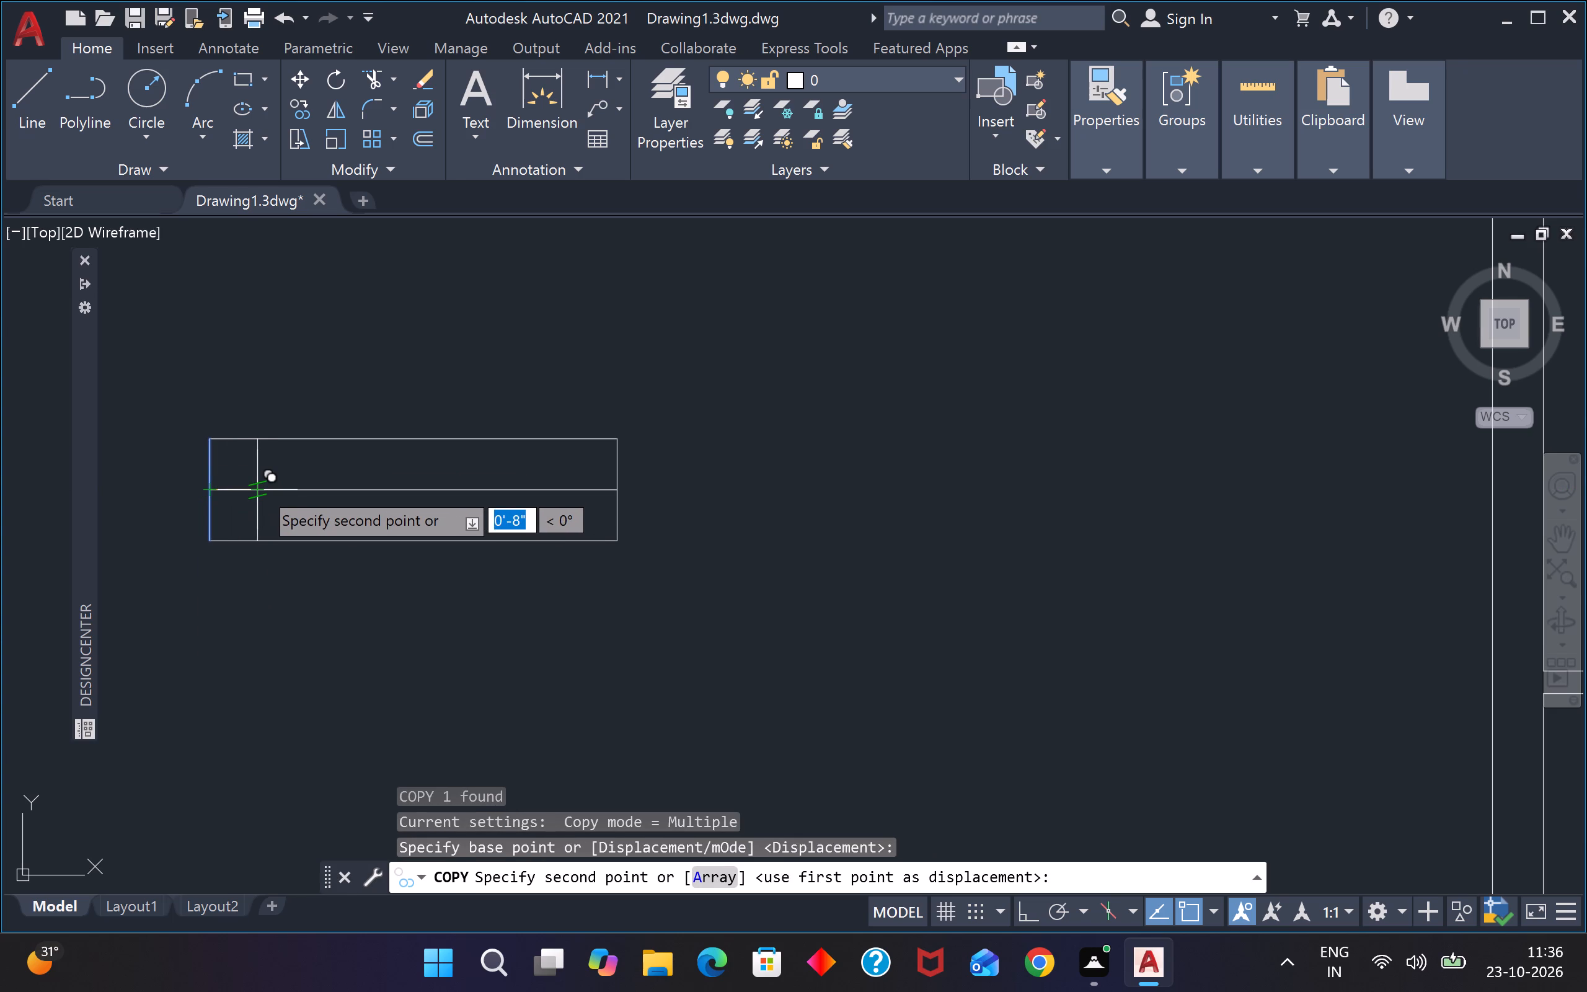
text(a)
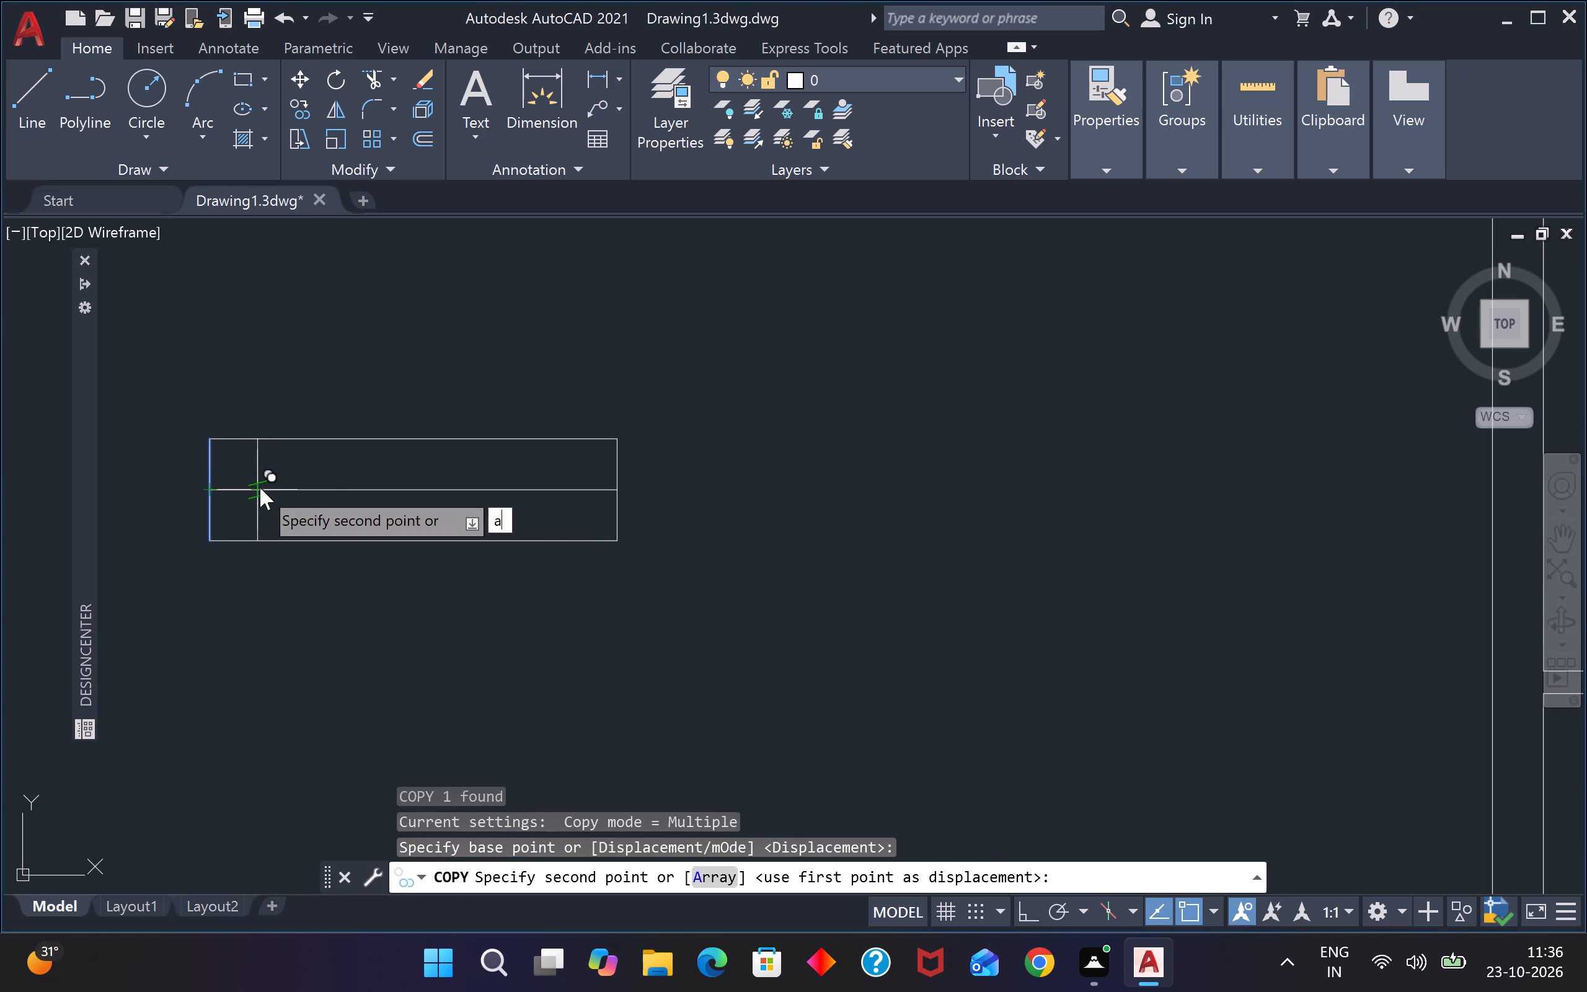
key(space)
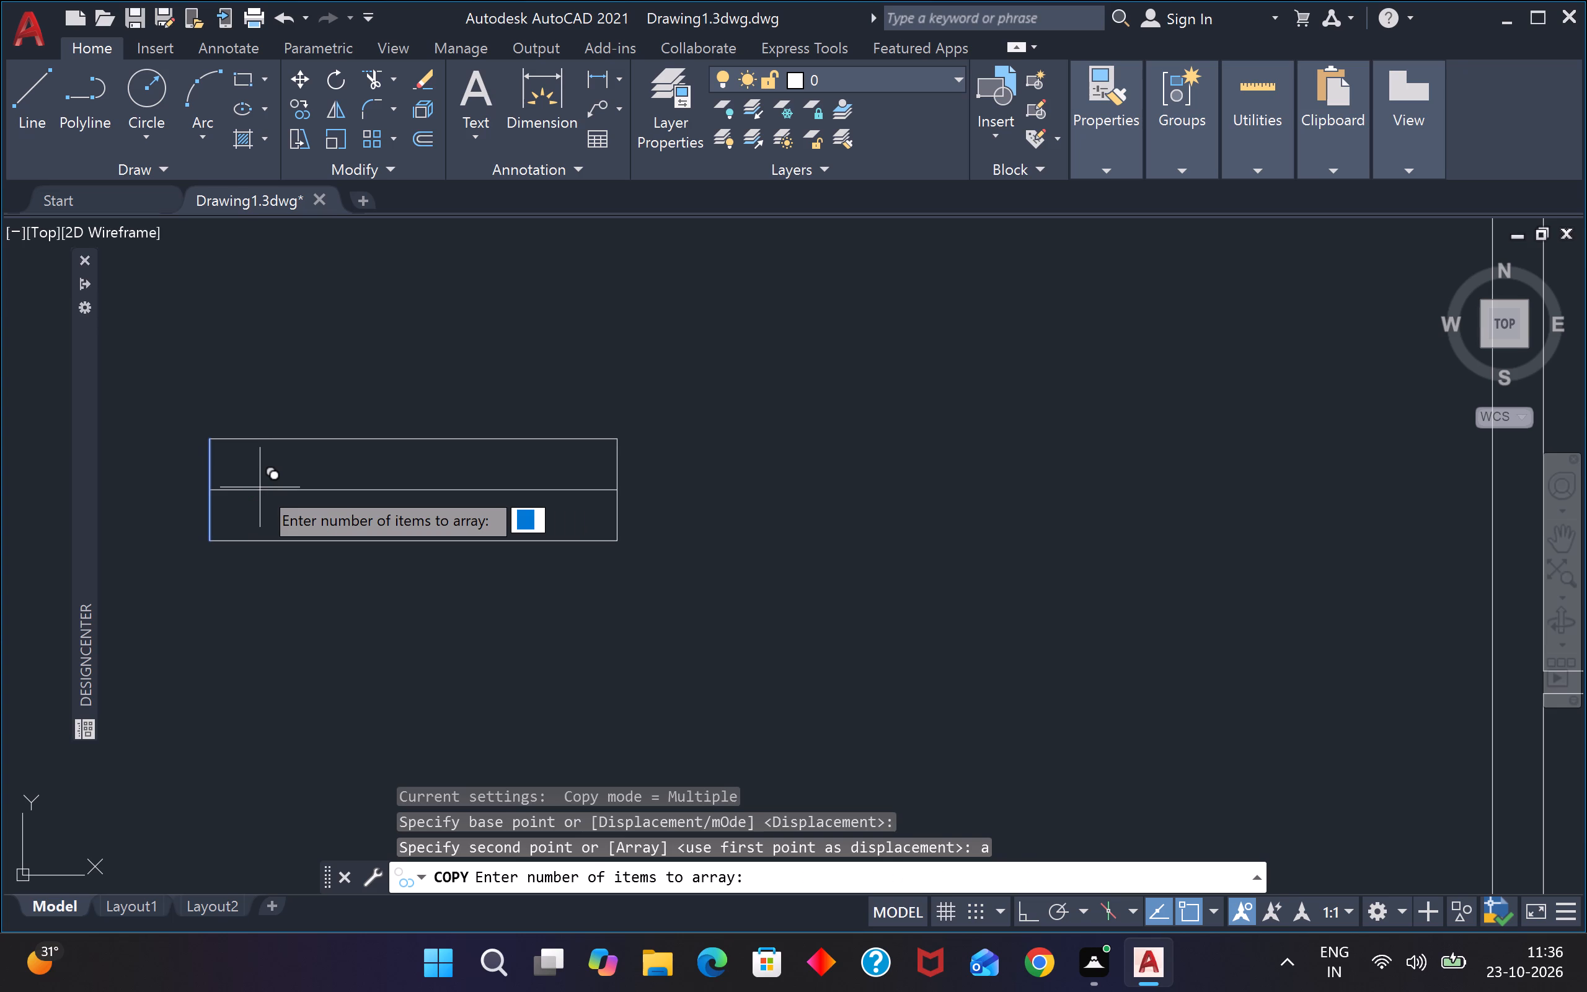
text(30)
key(Return)
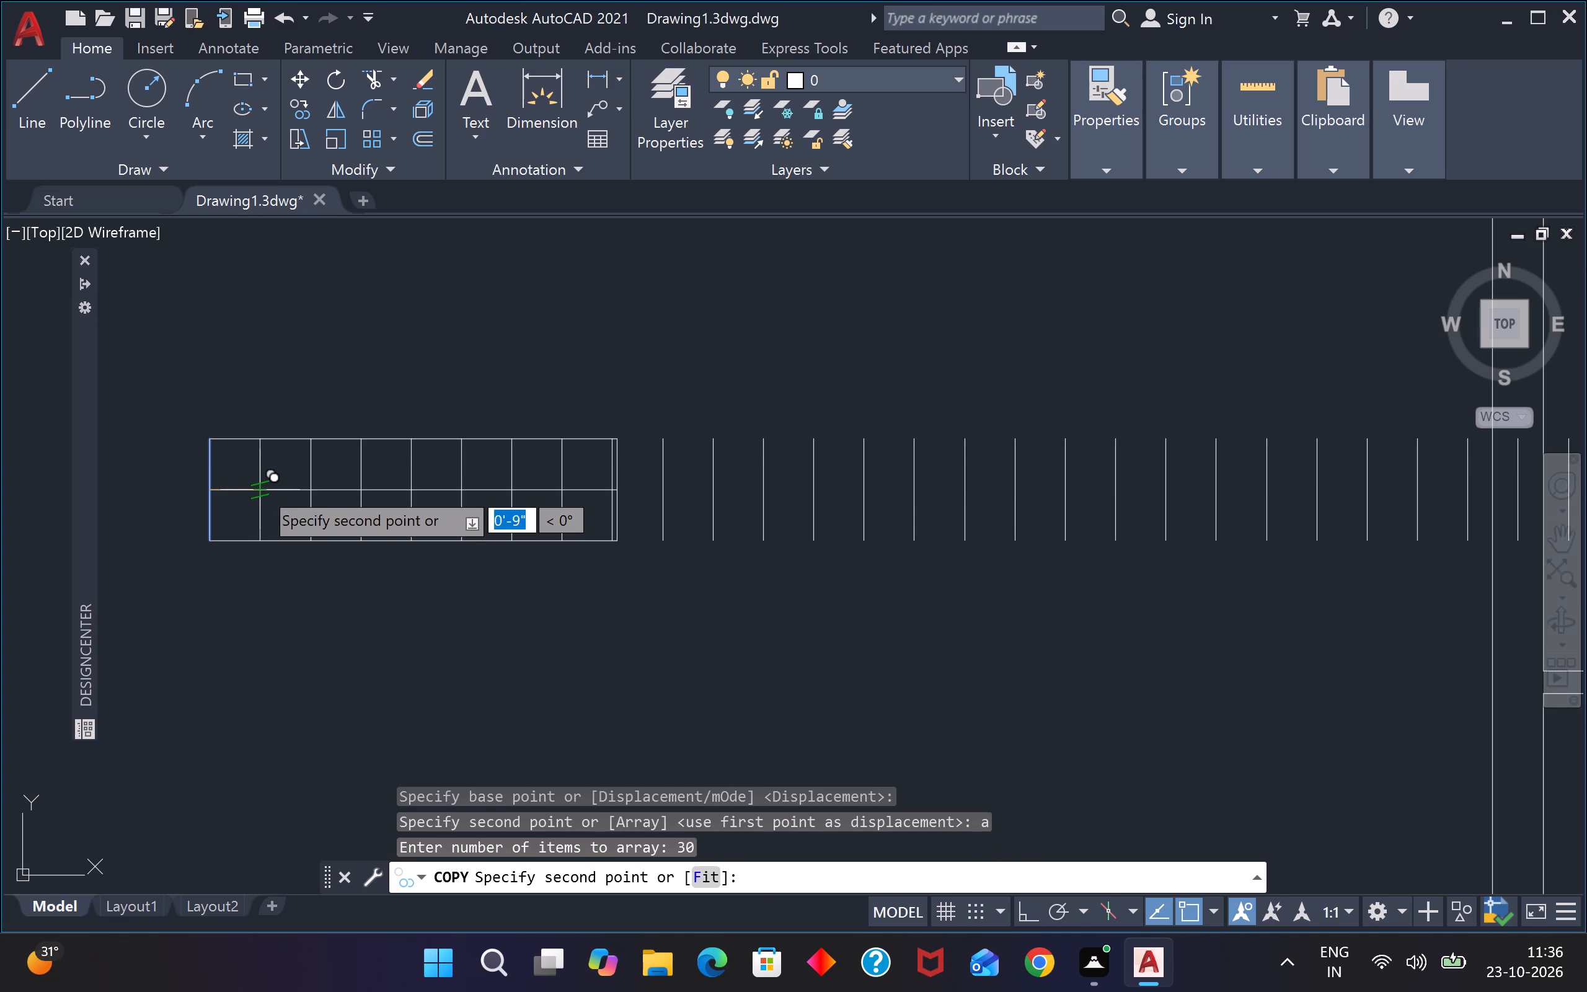
text(f)
key(space)
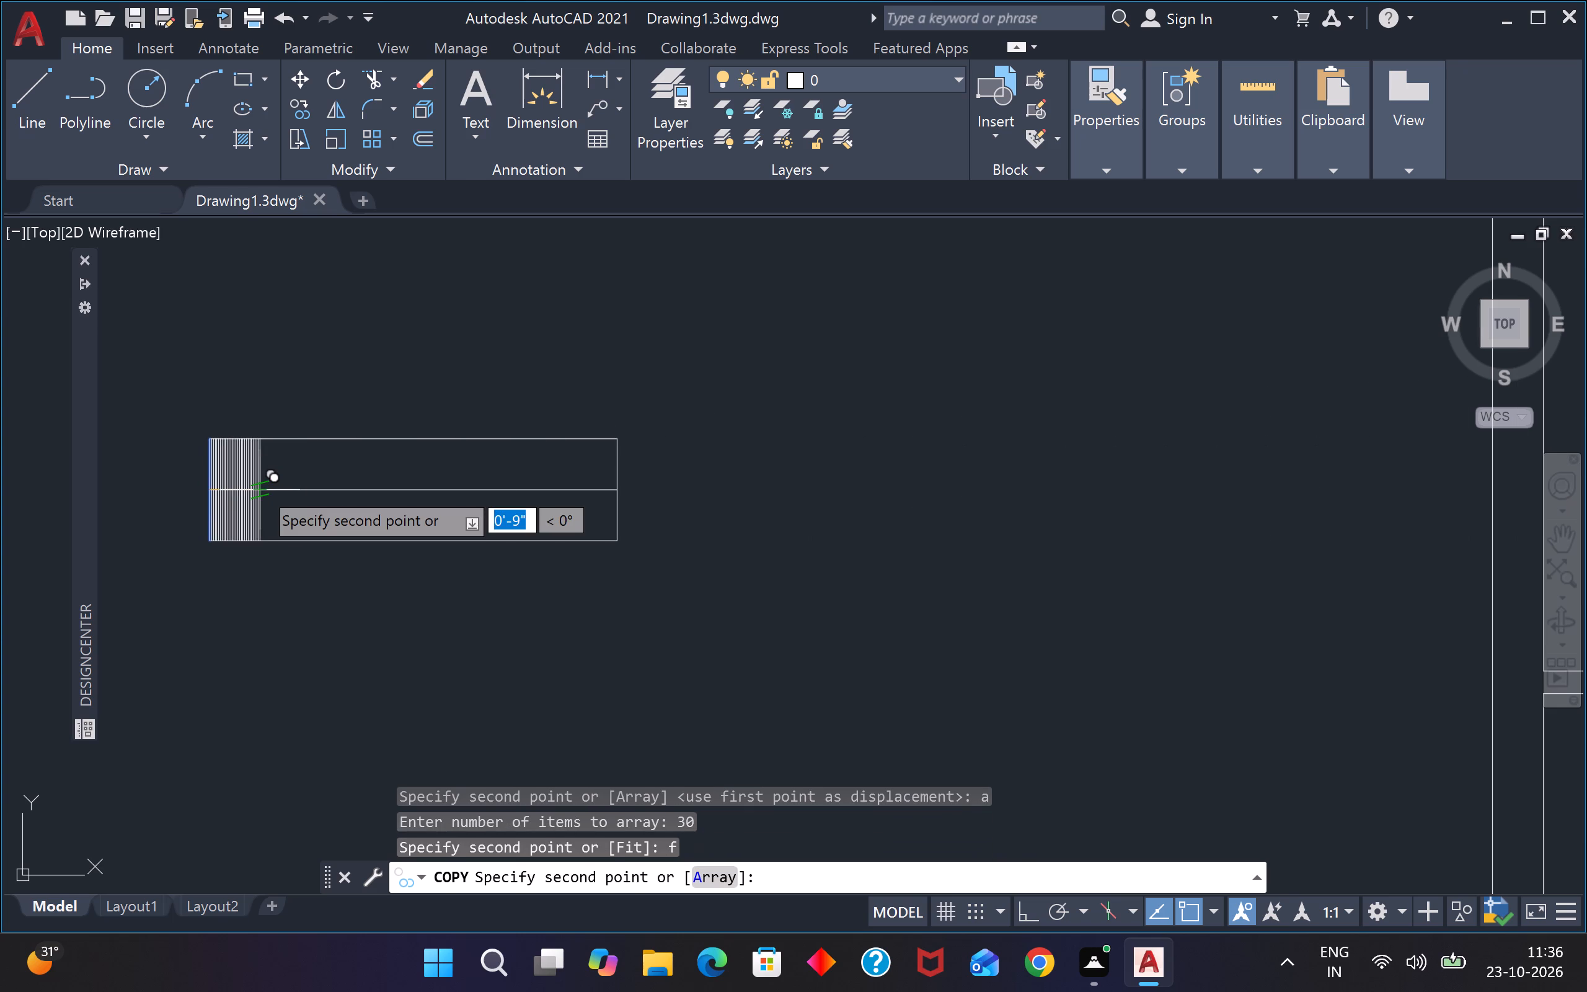
click(611, 487)
key(Escape)
key(Escape)
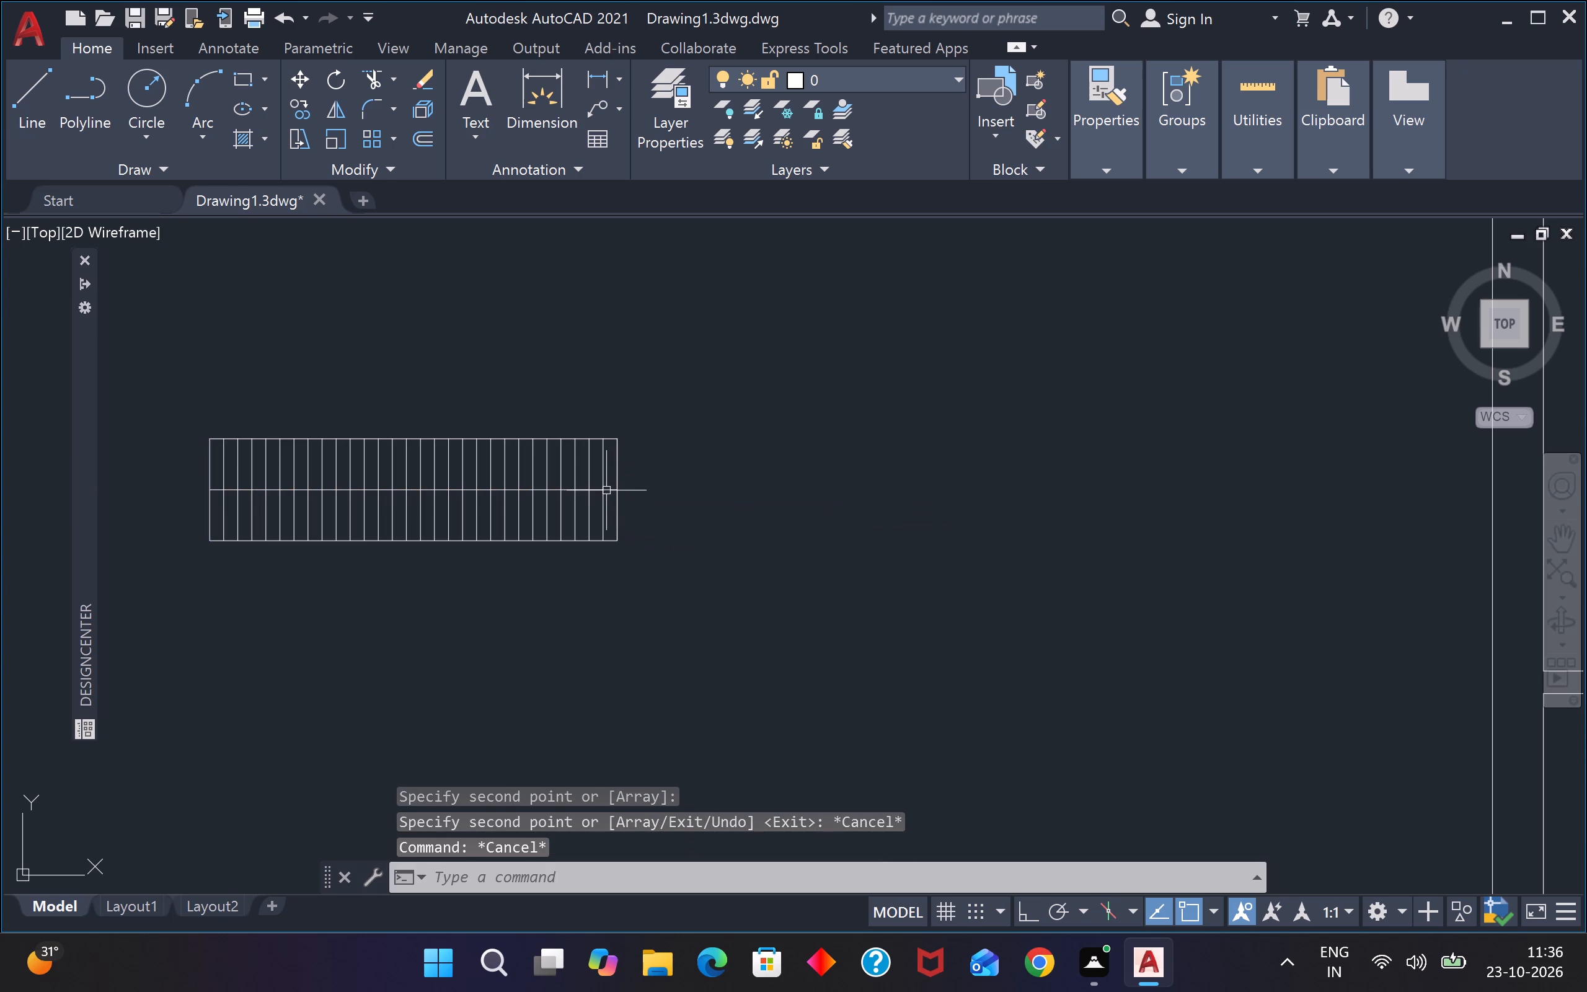
Offset the rectangle's upper and lower long sides 2" inward.
text(o)
key(space)
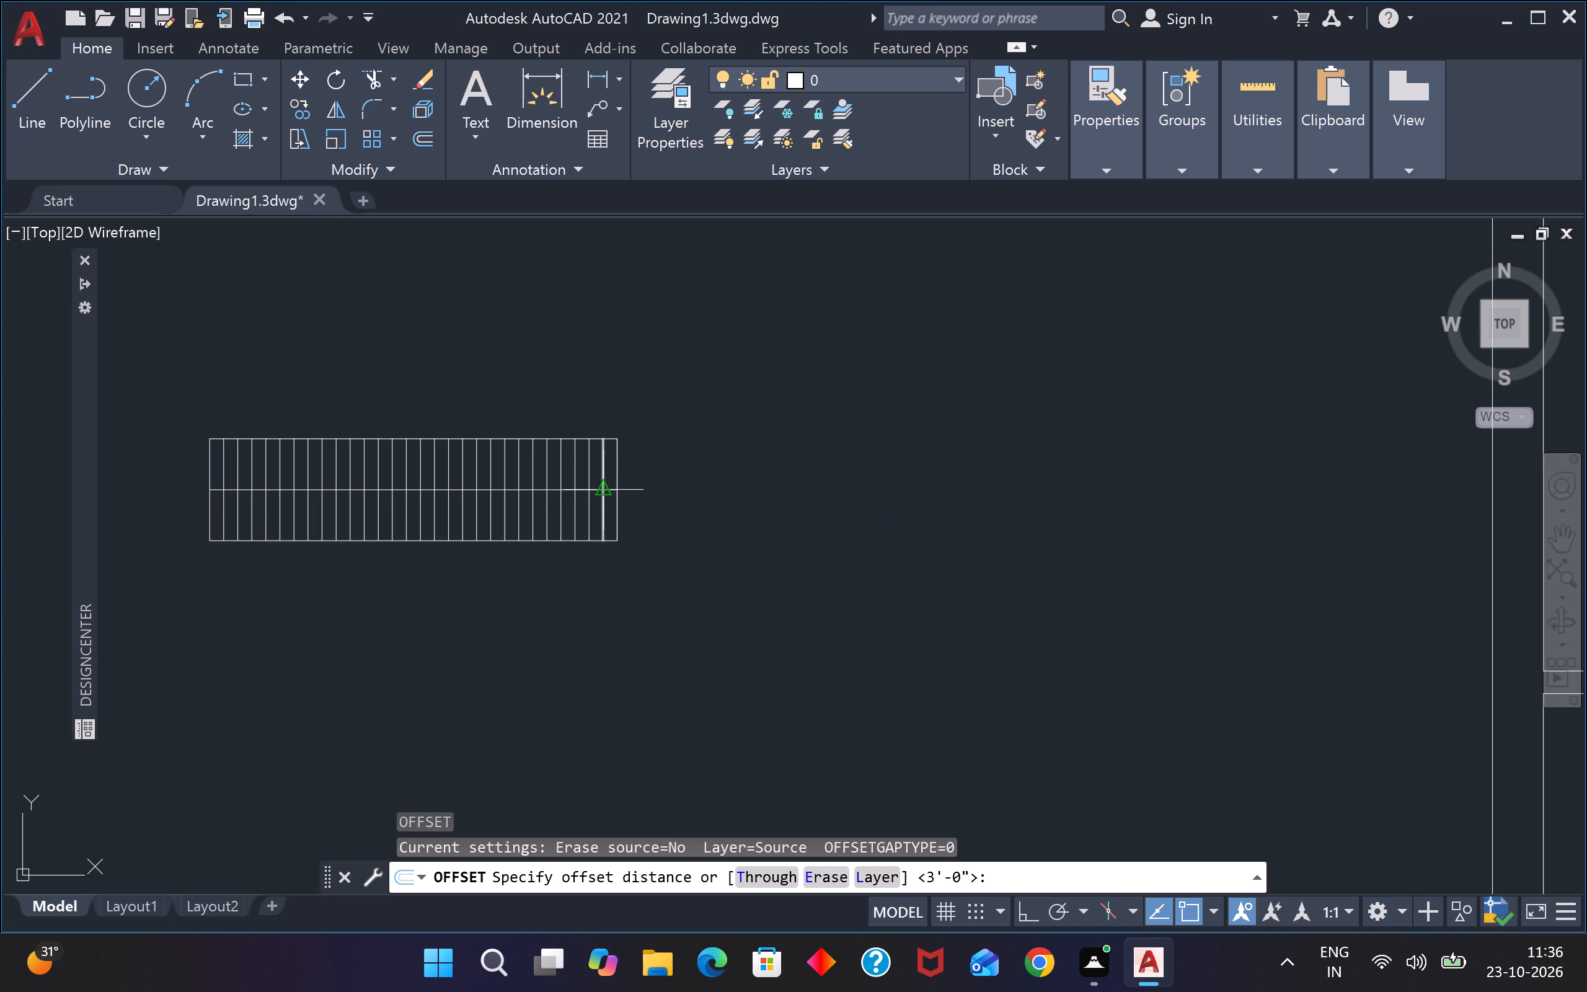
text(2")
key(Return)
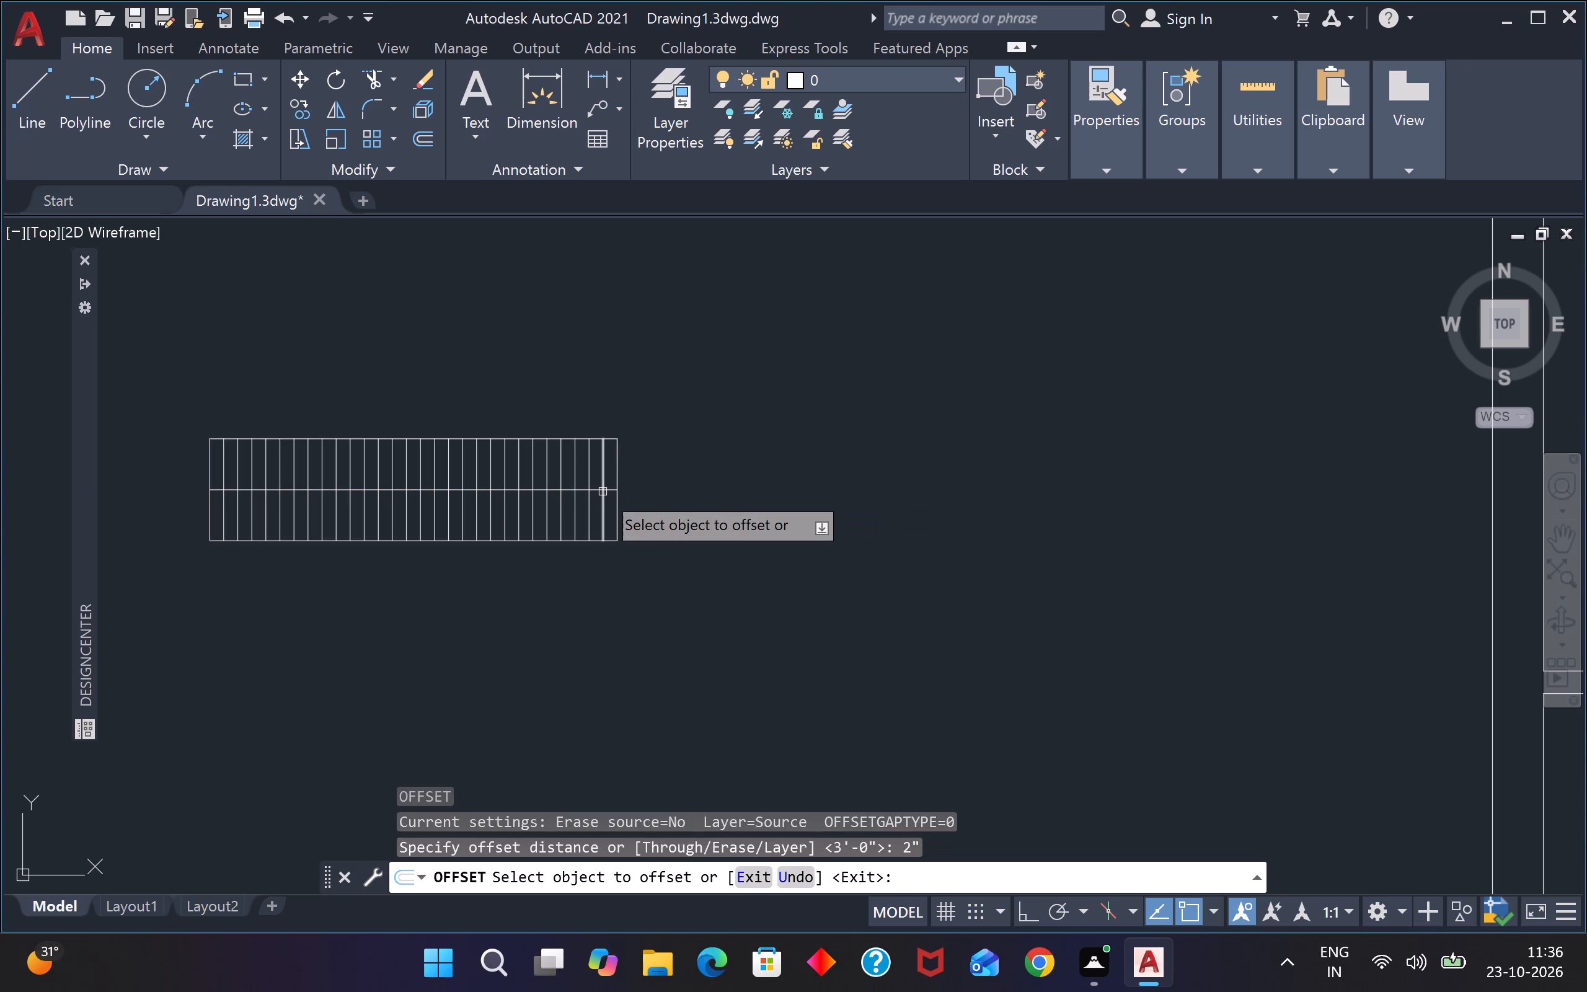
scroll(560, 435, up, 3)
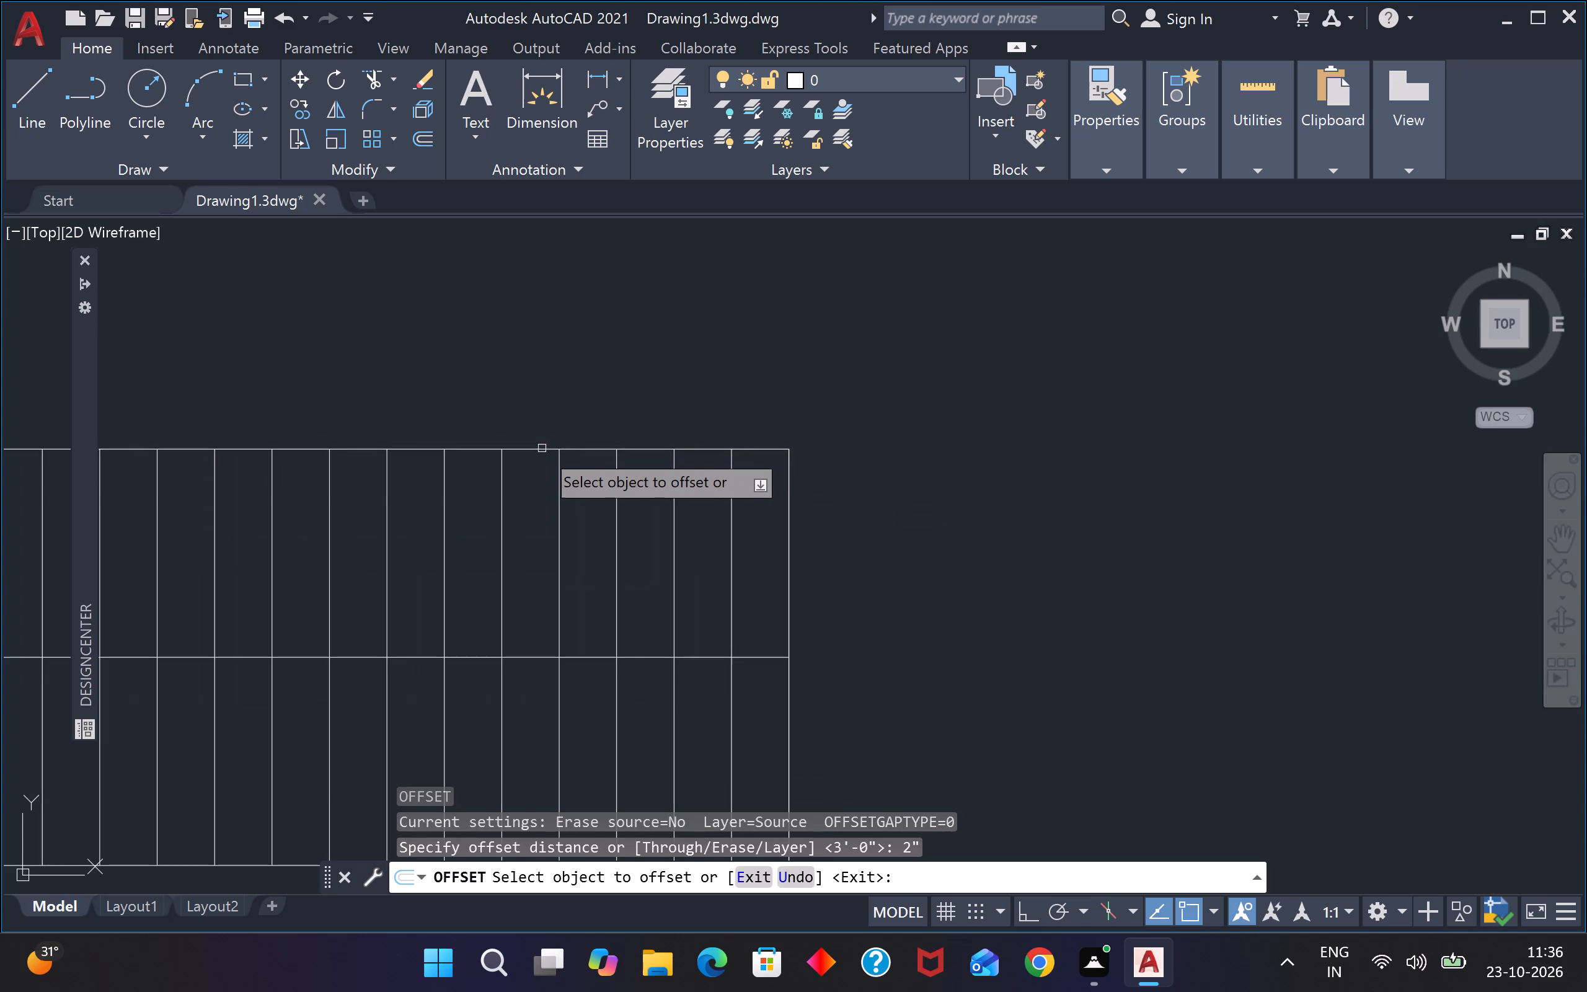
click(541, 449)
click(552, 496)
scroll(516, 660, down, 4)
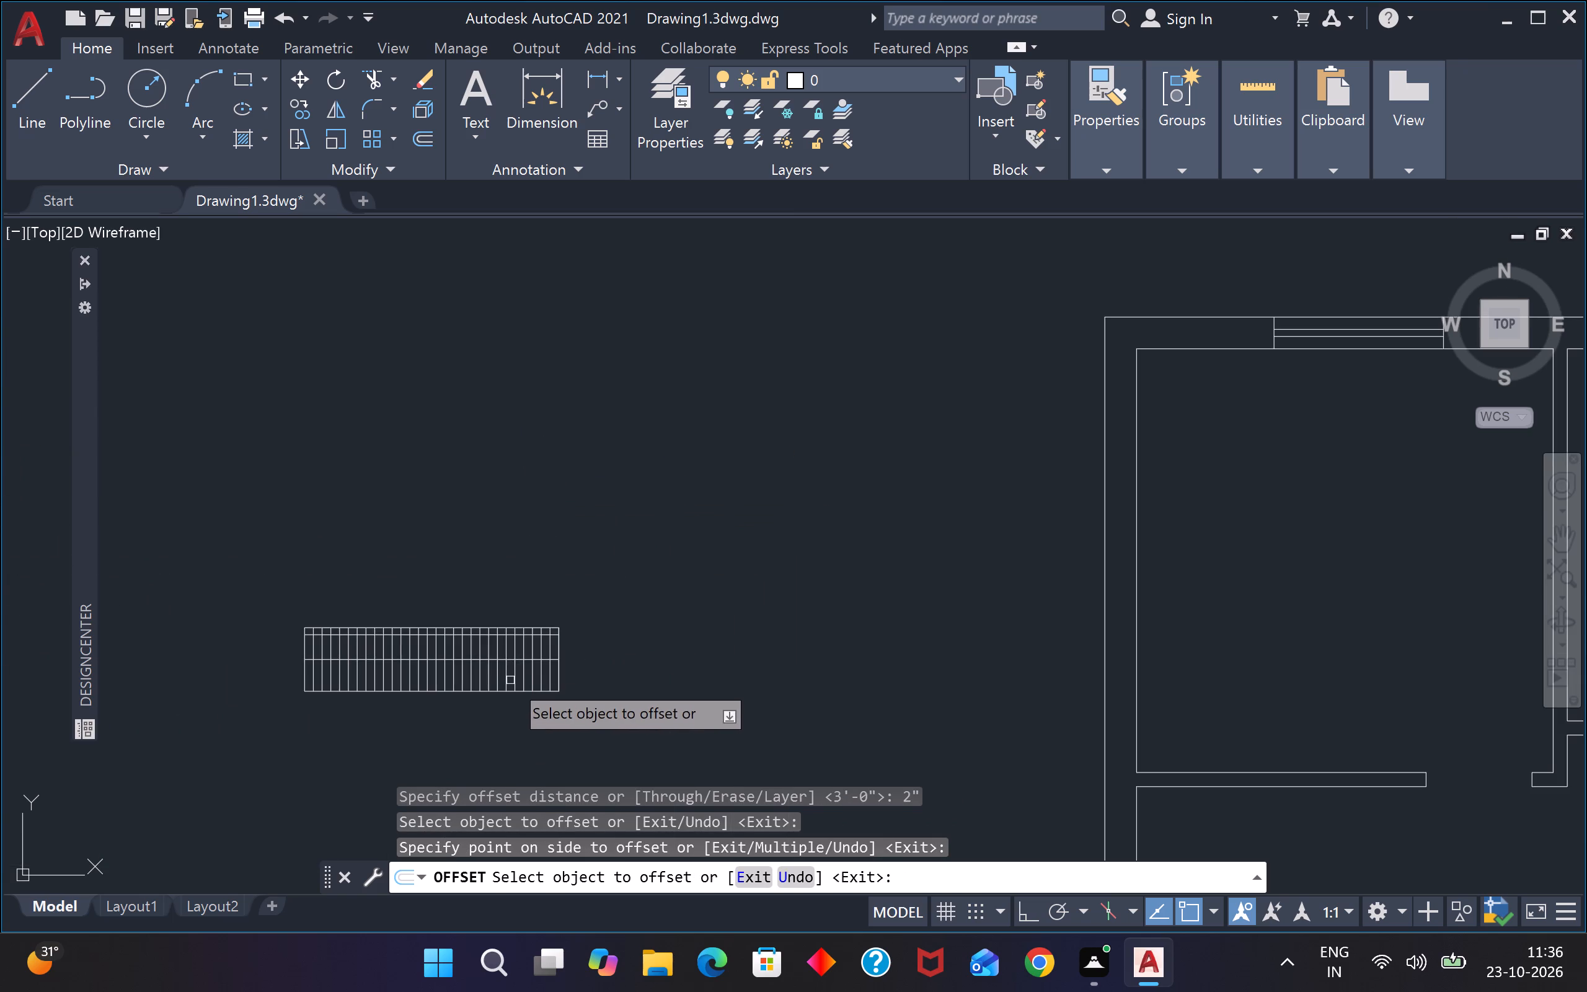
scroll(504, 696, up, 3)
click(489, 666)
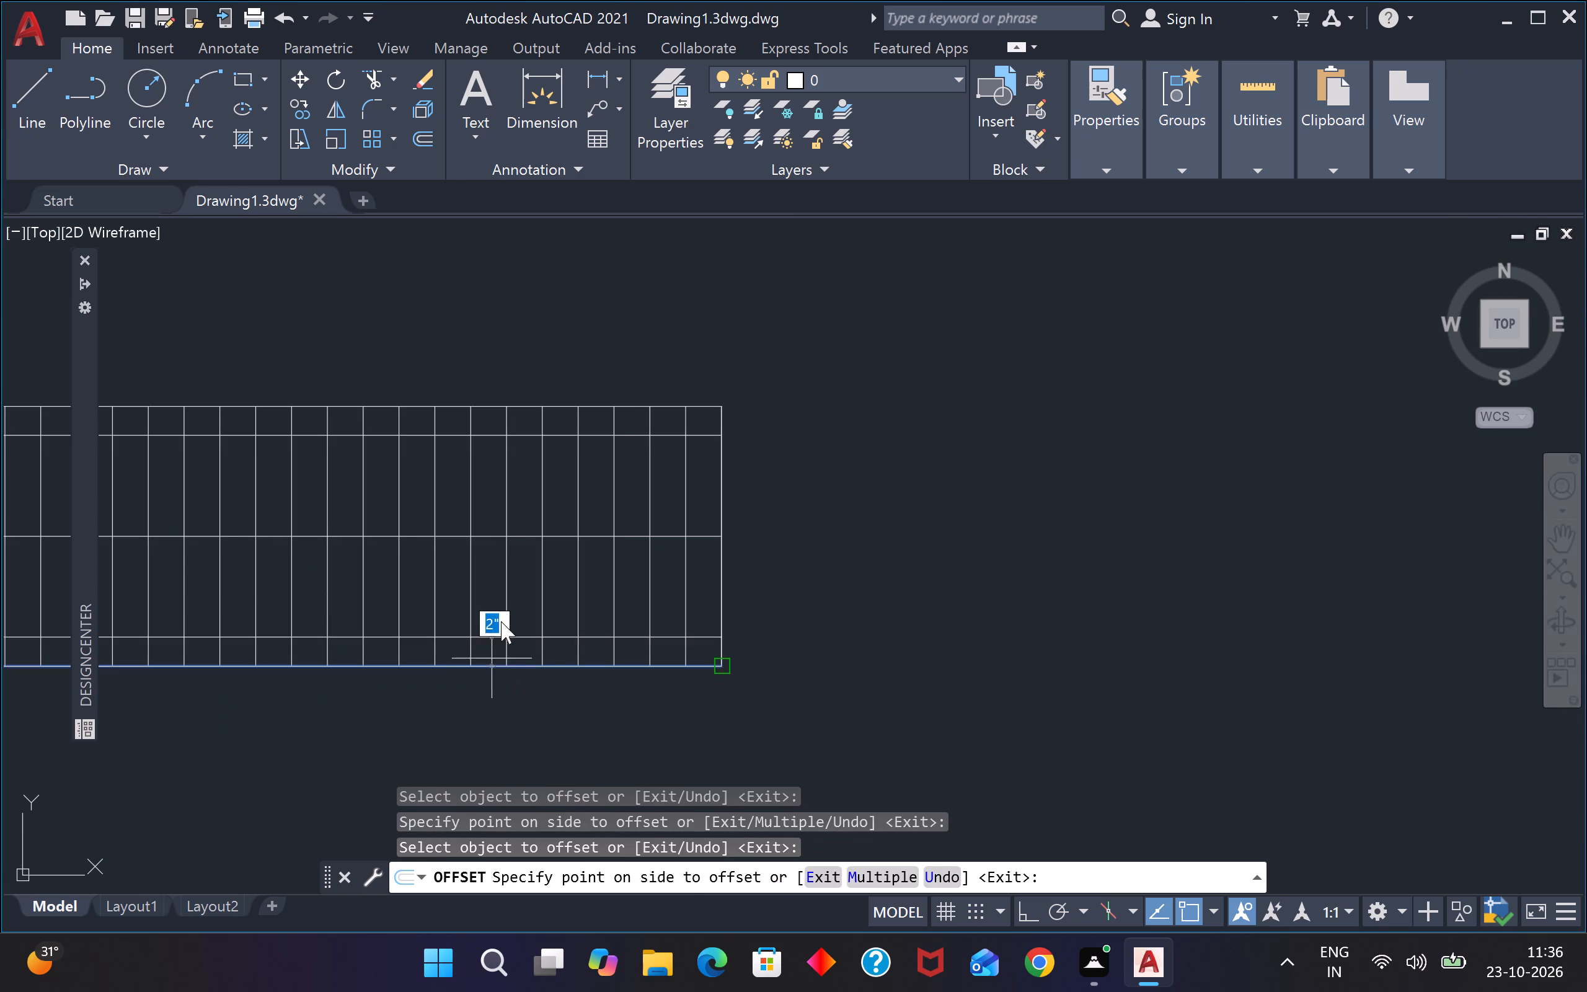
click(487, 589)
key(Escape)
key(Escape)
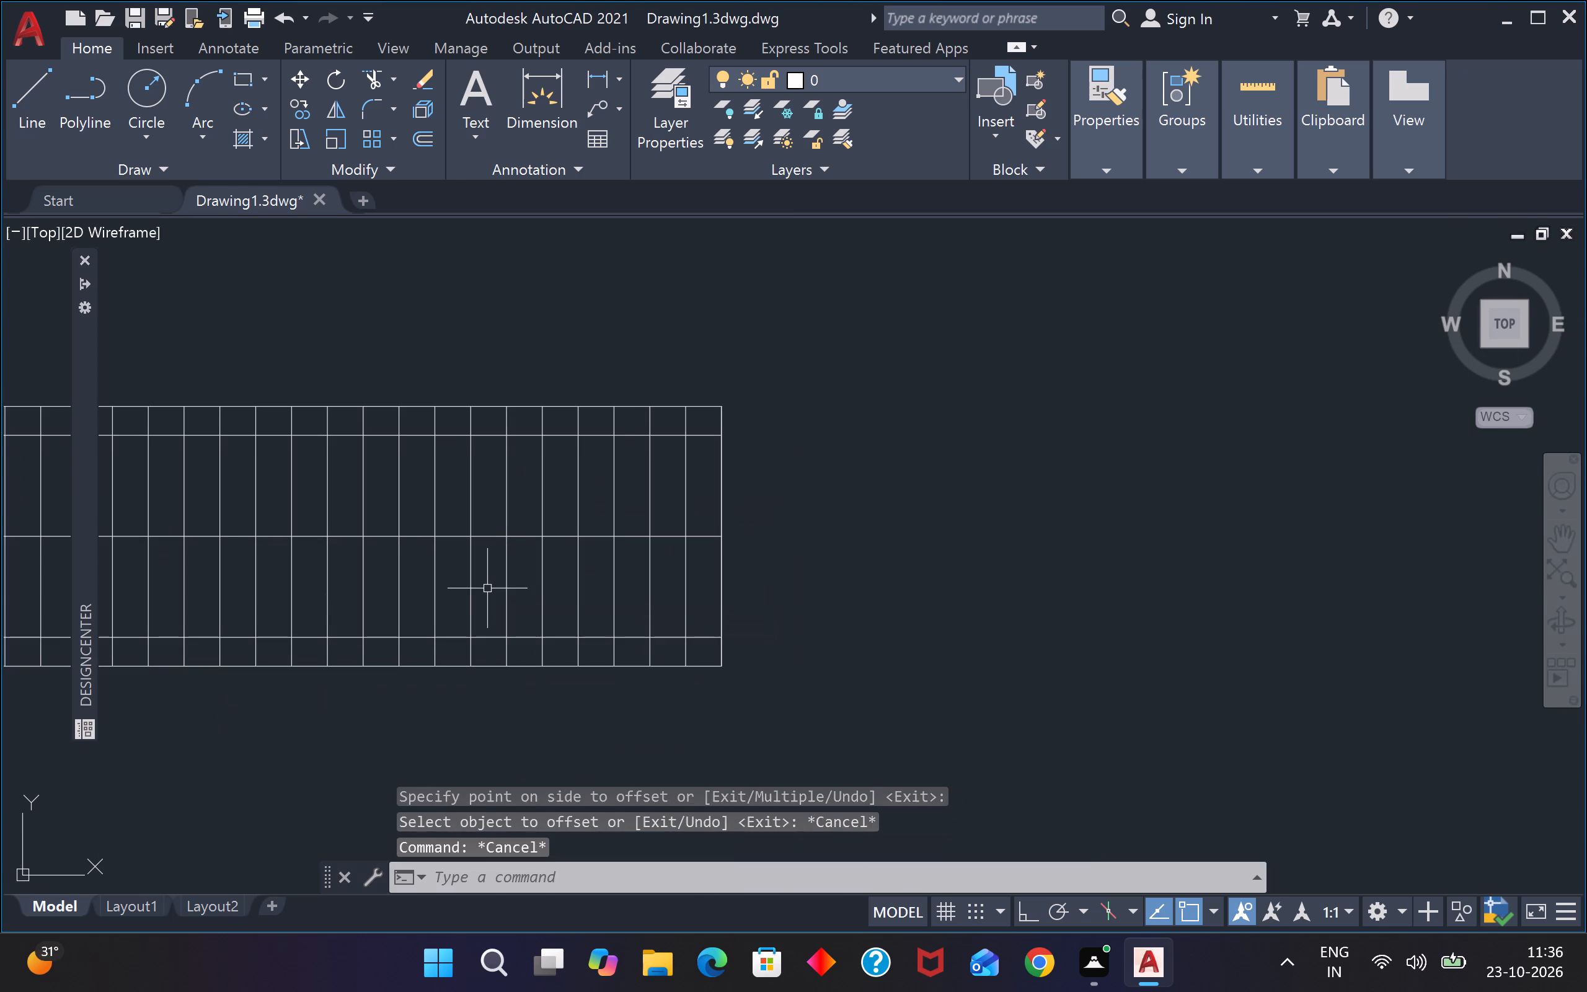
Trim the upper ends of all the arrayed cross lines between the rectangle's top edge and the upper offset line.
scroll(487, 588, down, 3)
scroll(255, 518, up, 2)
key(Escape)
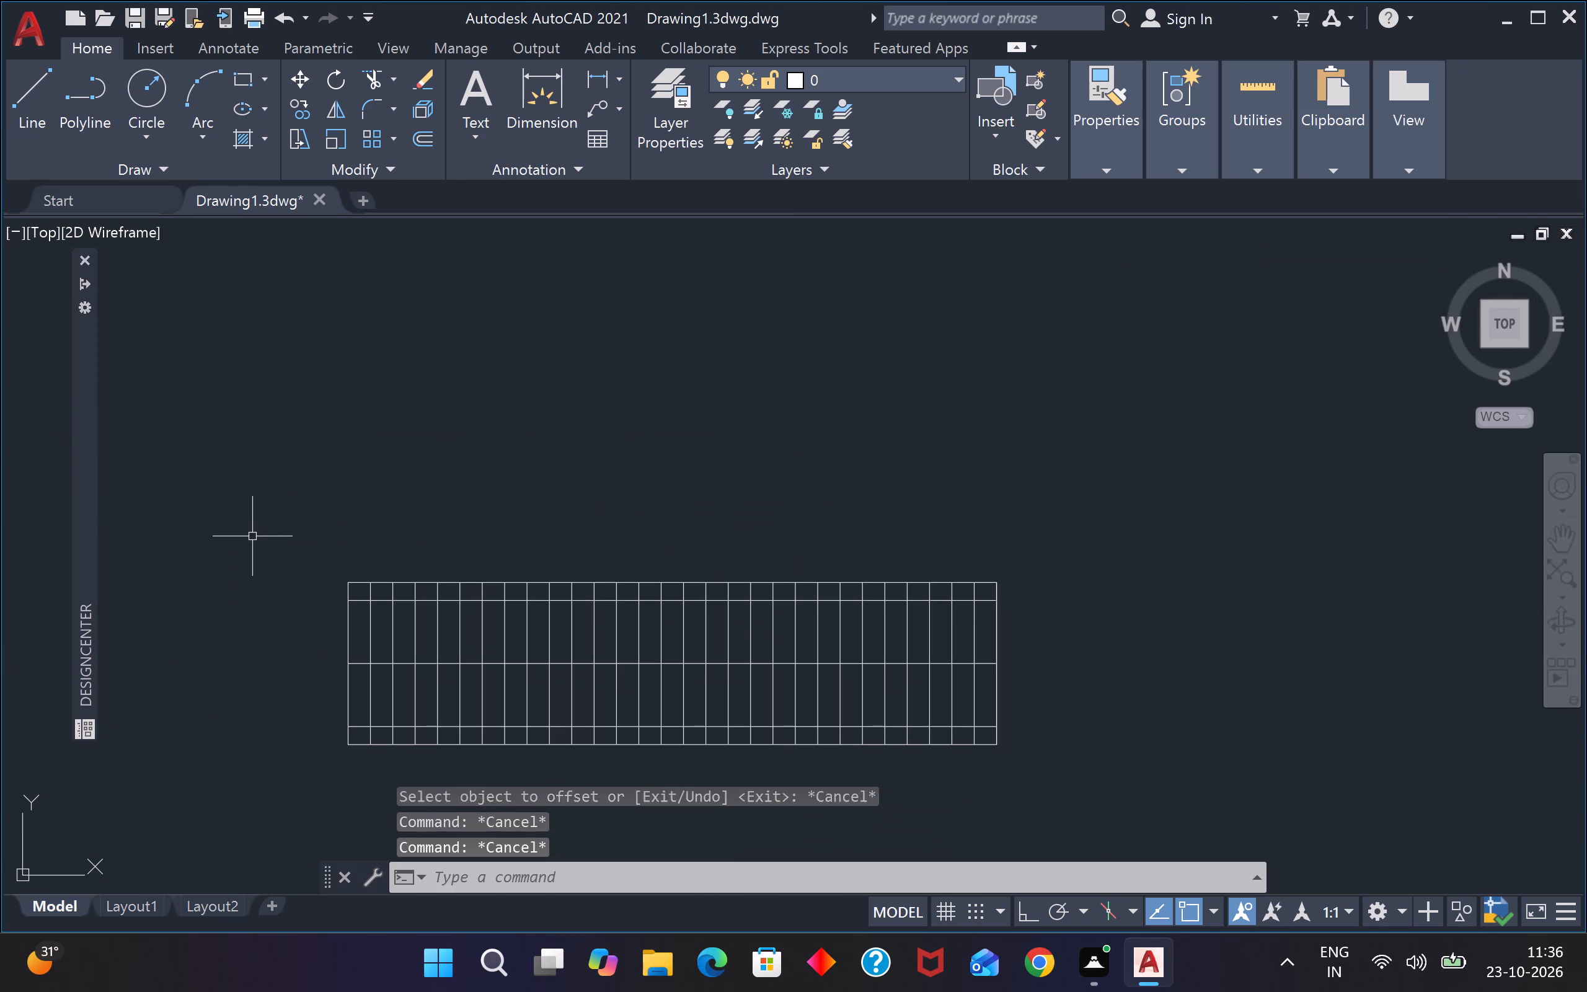
key(Escape)
key(Escape)
text(tr)
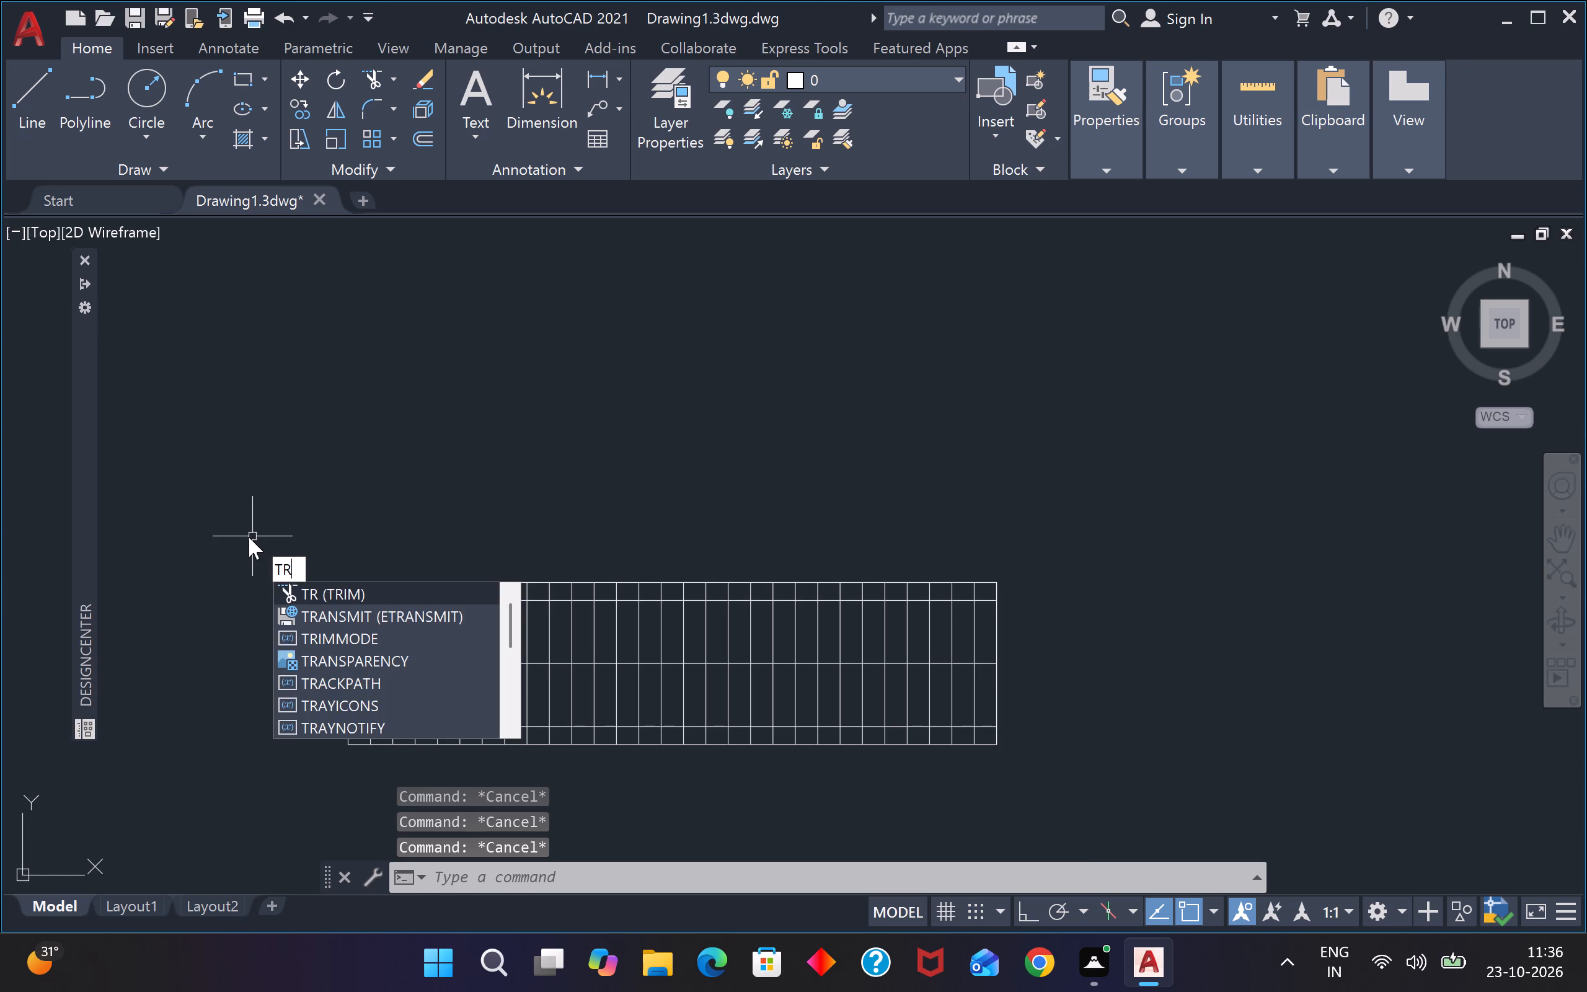
key(v)
key(BackSpace)
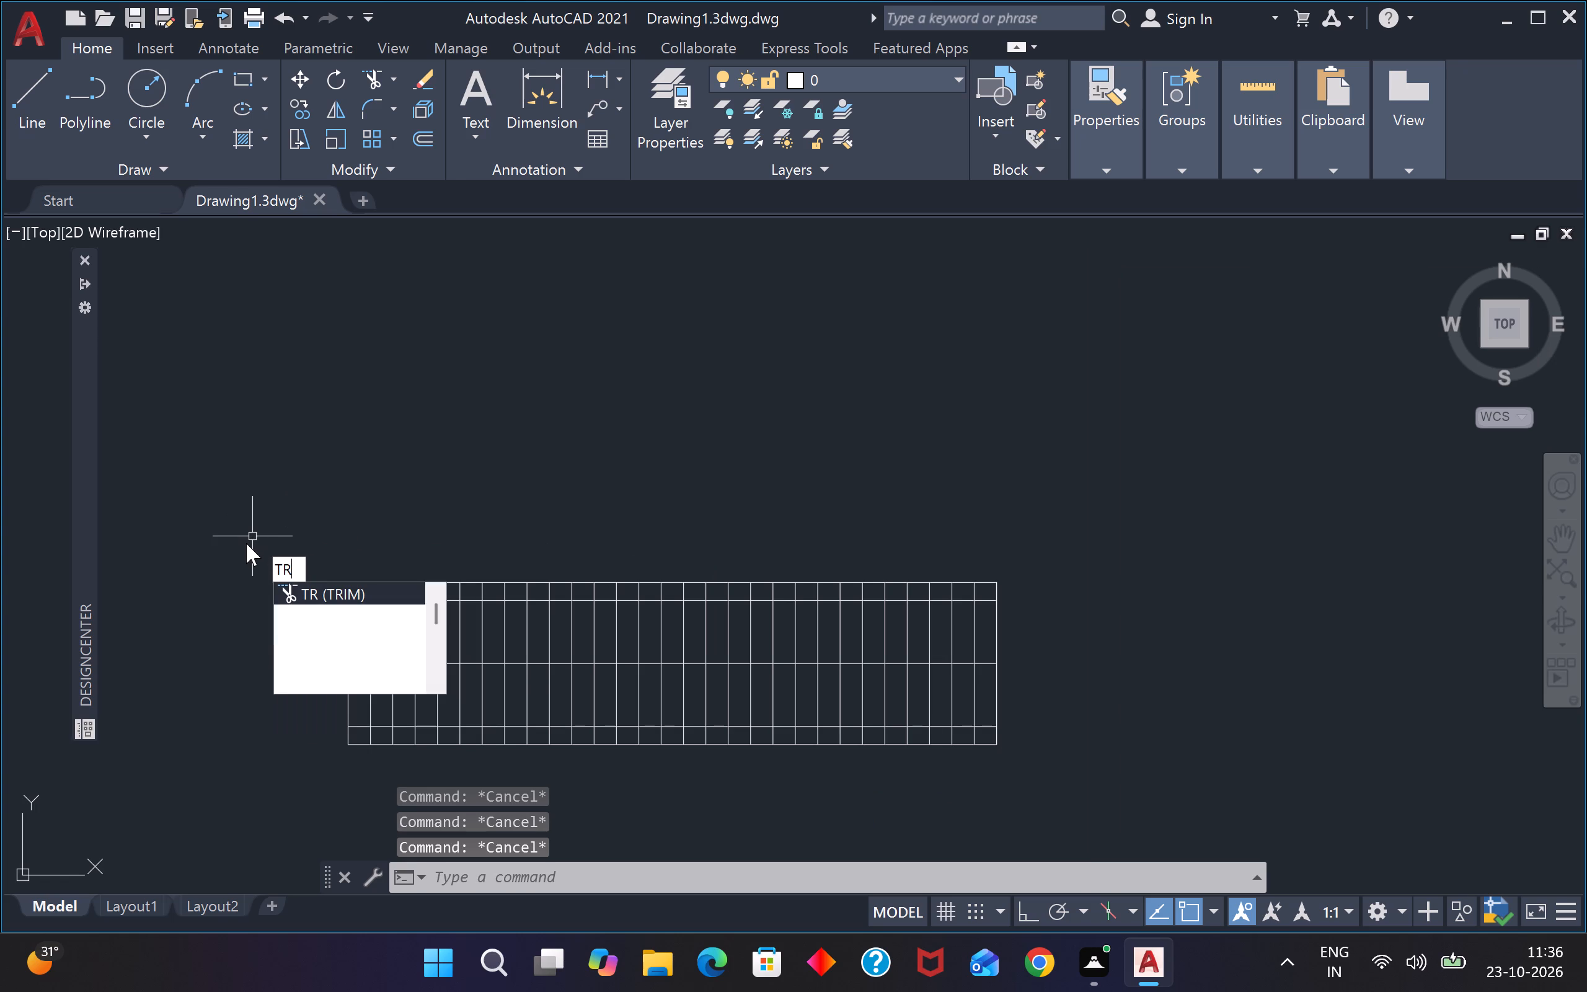
key(space)
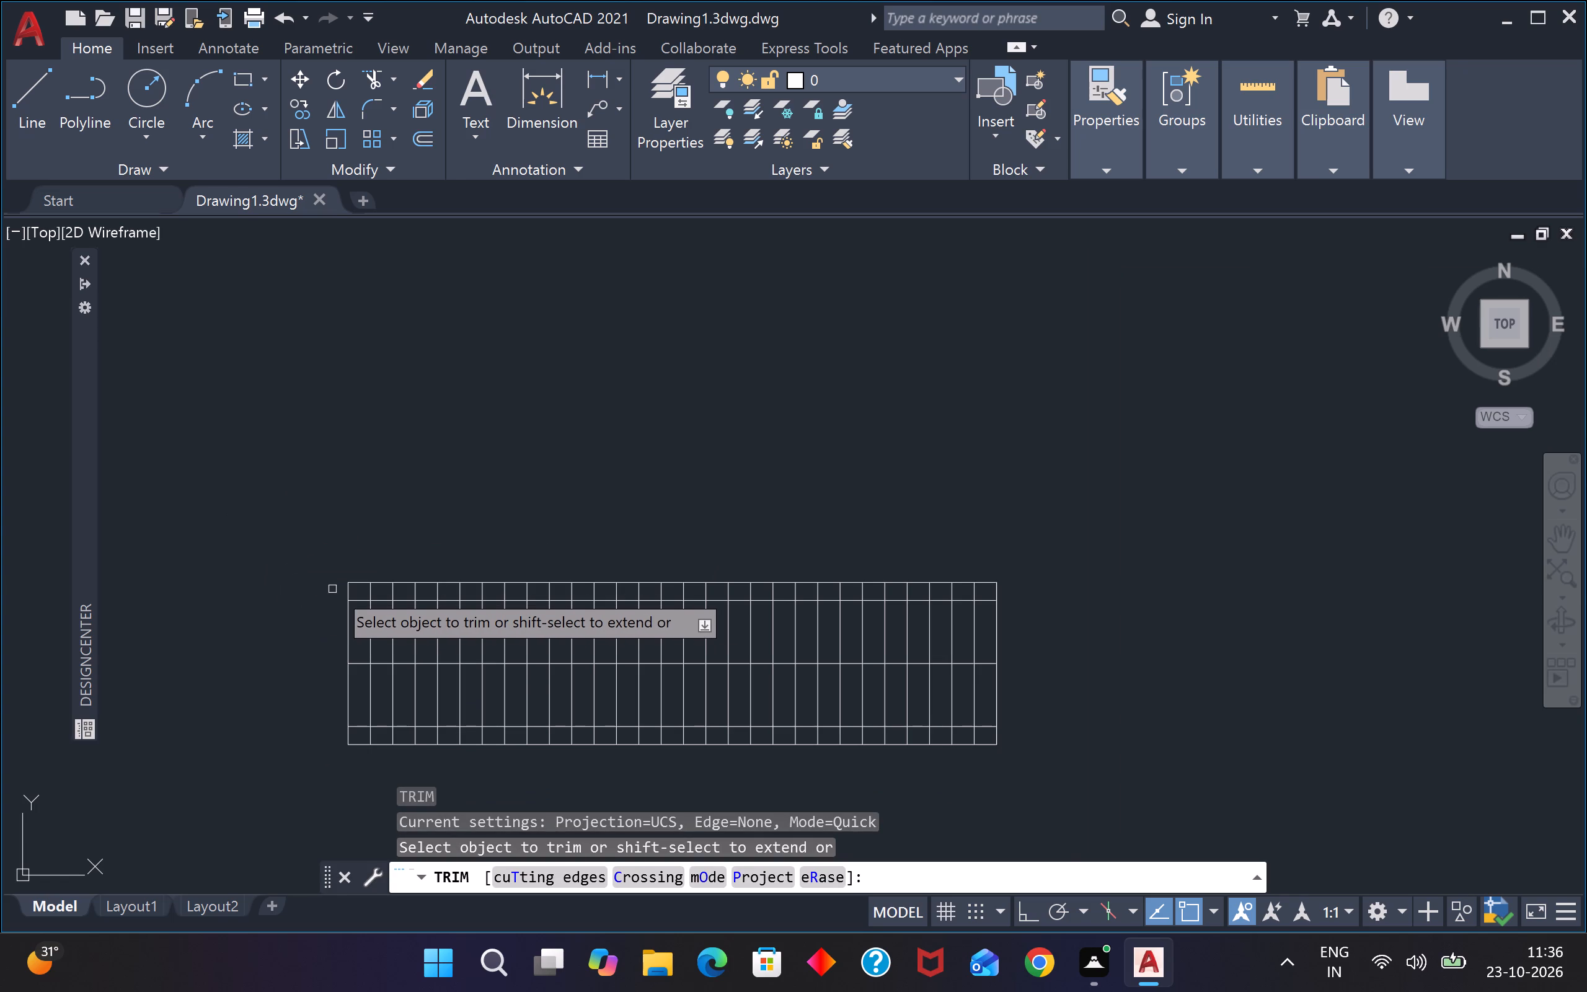
scroll(361, 593, up, 2)
click(361, 593)
scroll(428, 604, down, 3)
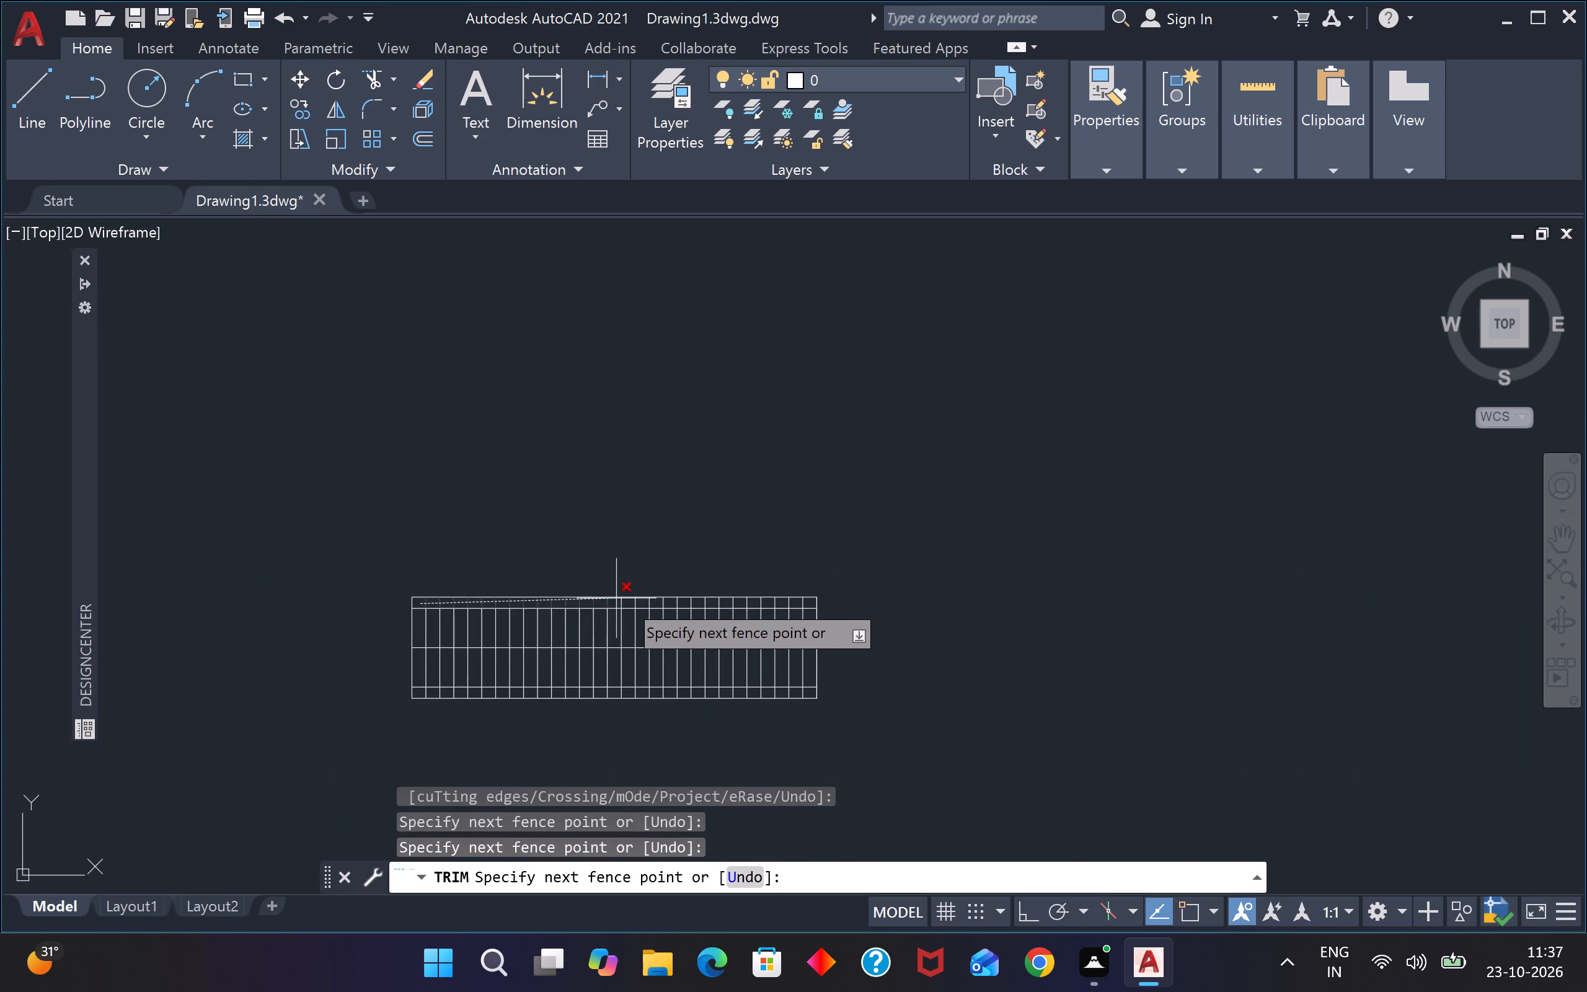
scroll(810, 606, up, 2)
click(811, 605)
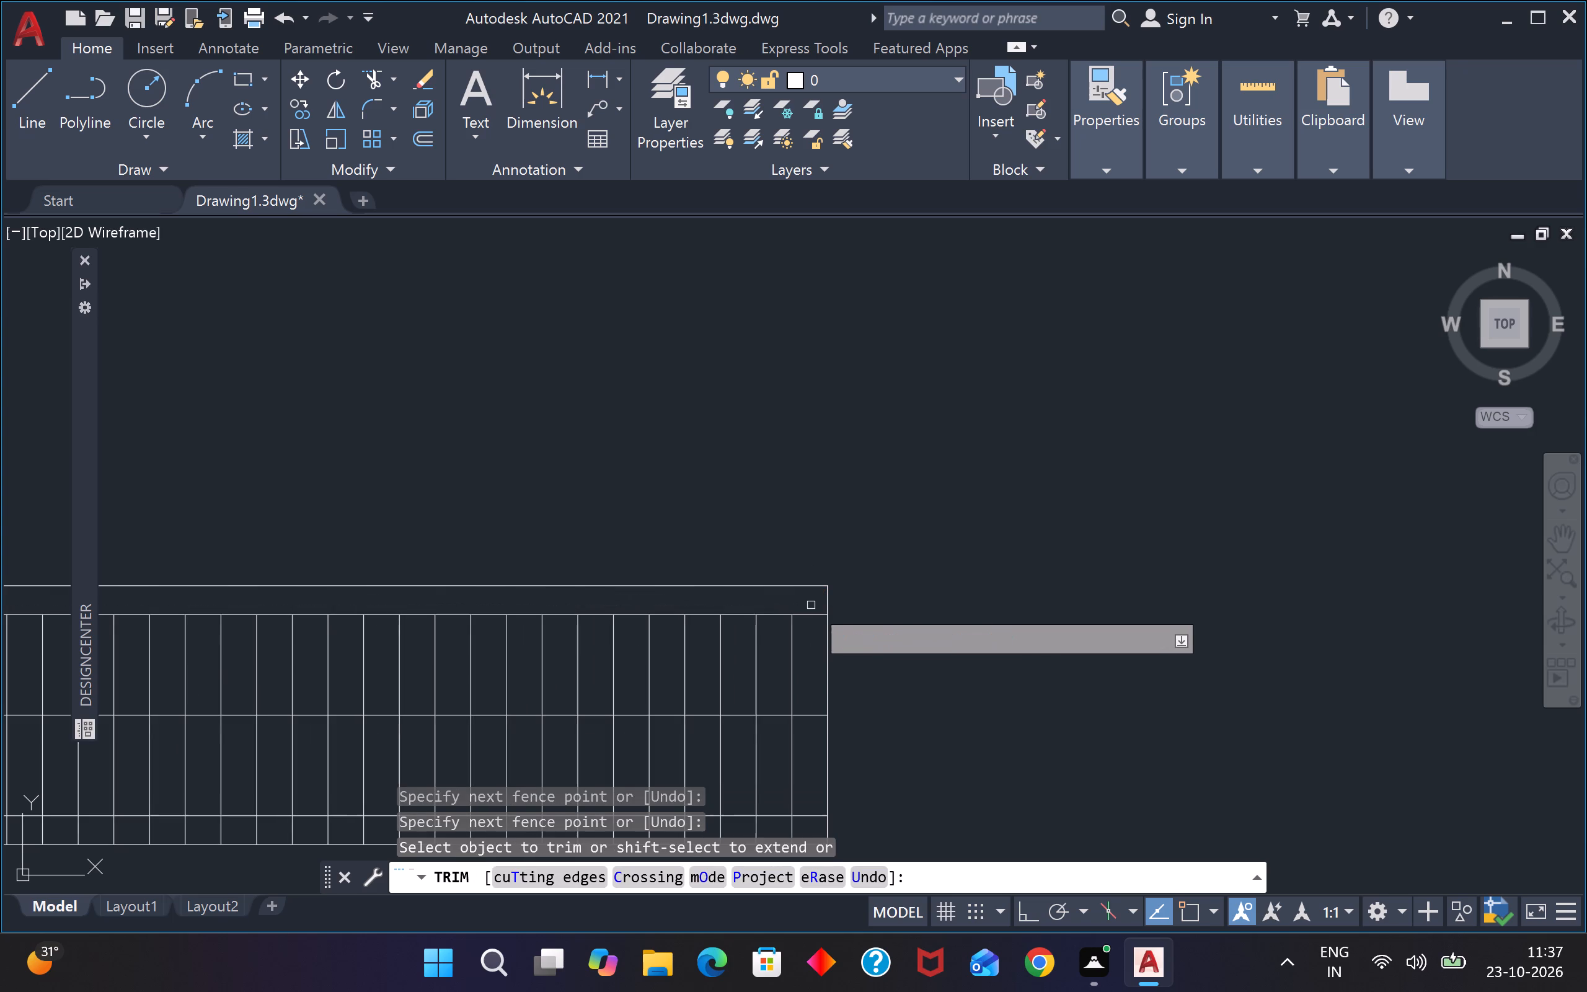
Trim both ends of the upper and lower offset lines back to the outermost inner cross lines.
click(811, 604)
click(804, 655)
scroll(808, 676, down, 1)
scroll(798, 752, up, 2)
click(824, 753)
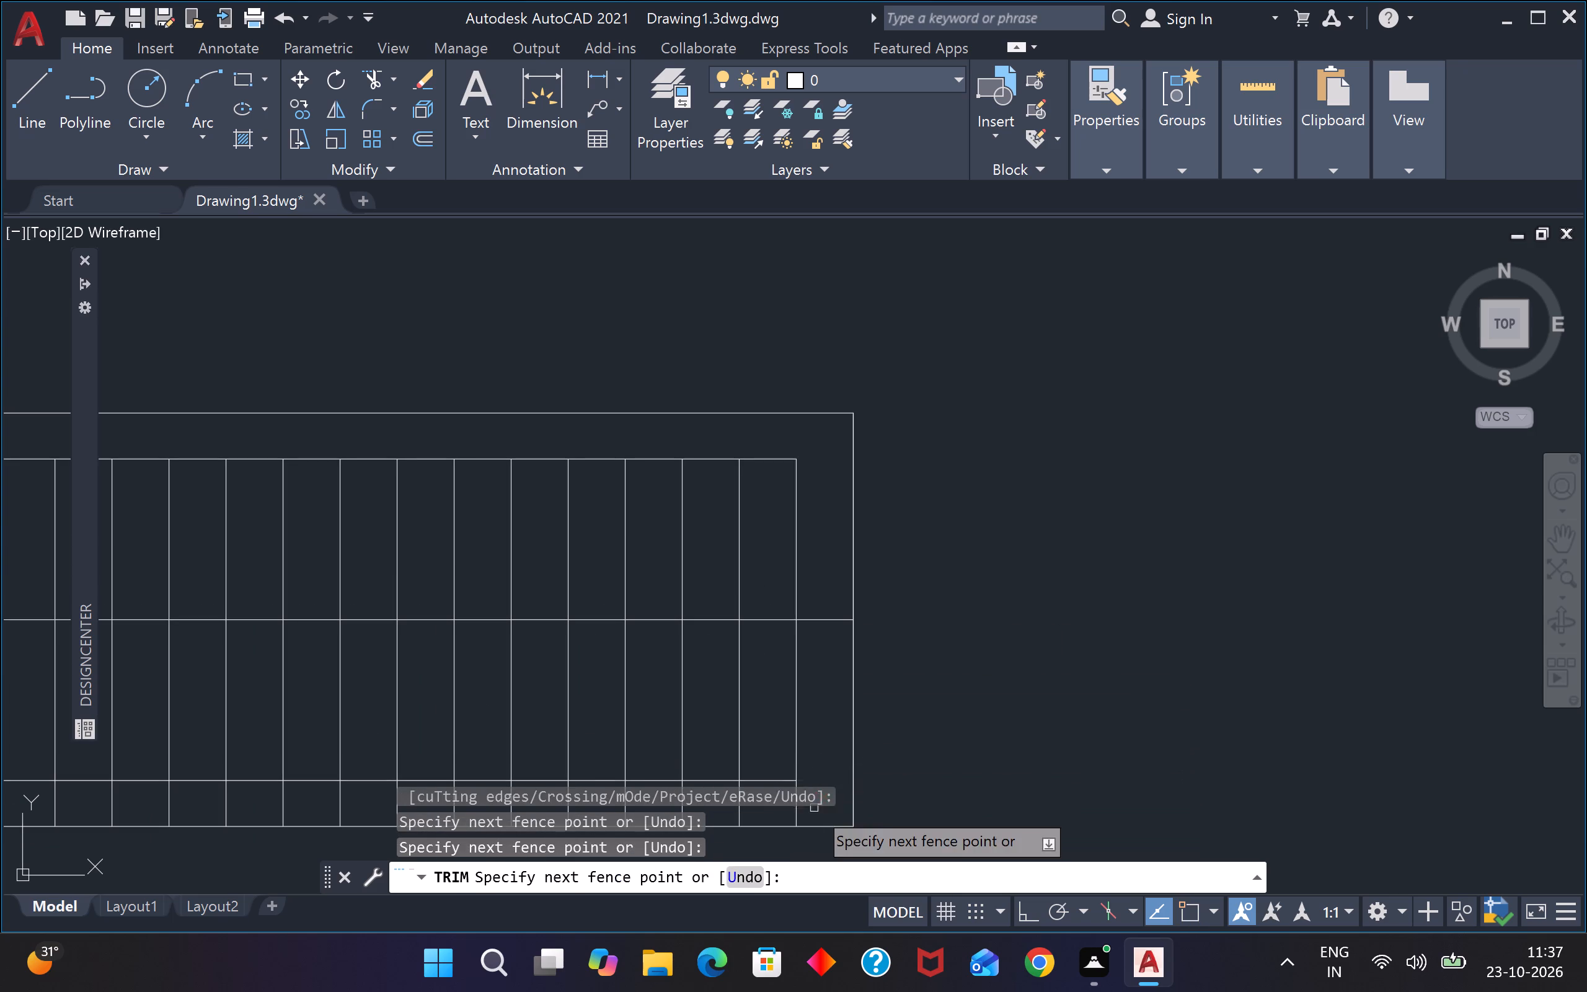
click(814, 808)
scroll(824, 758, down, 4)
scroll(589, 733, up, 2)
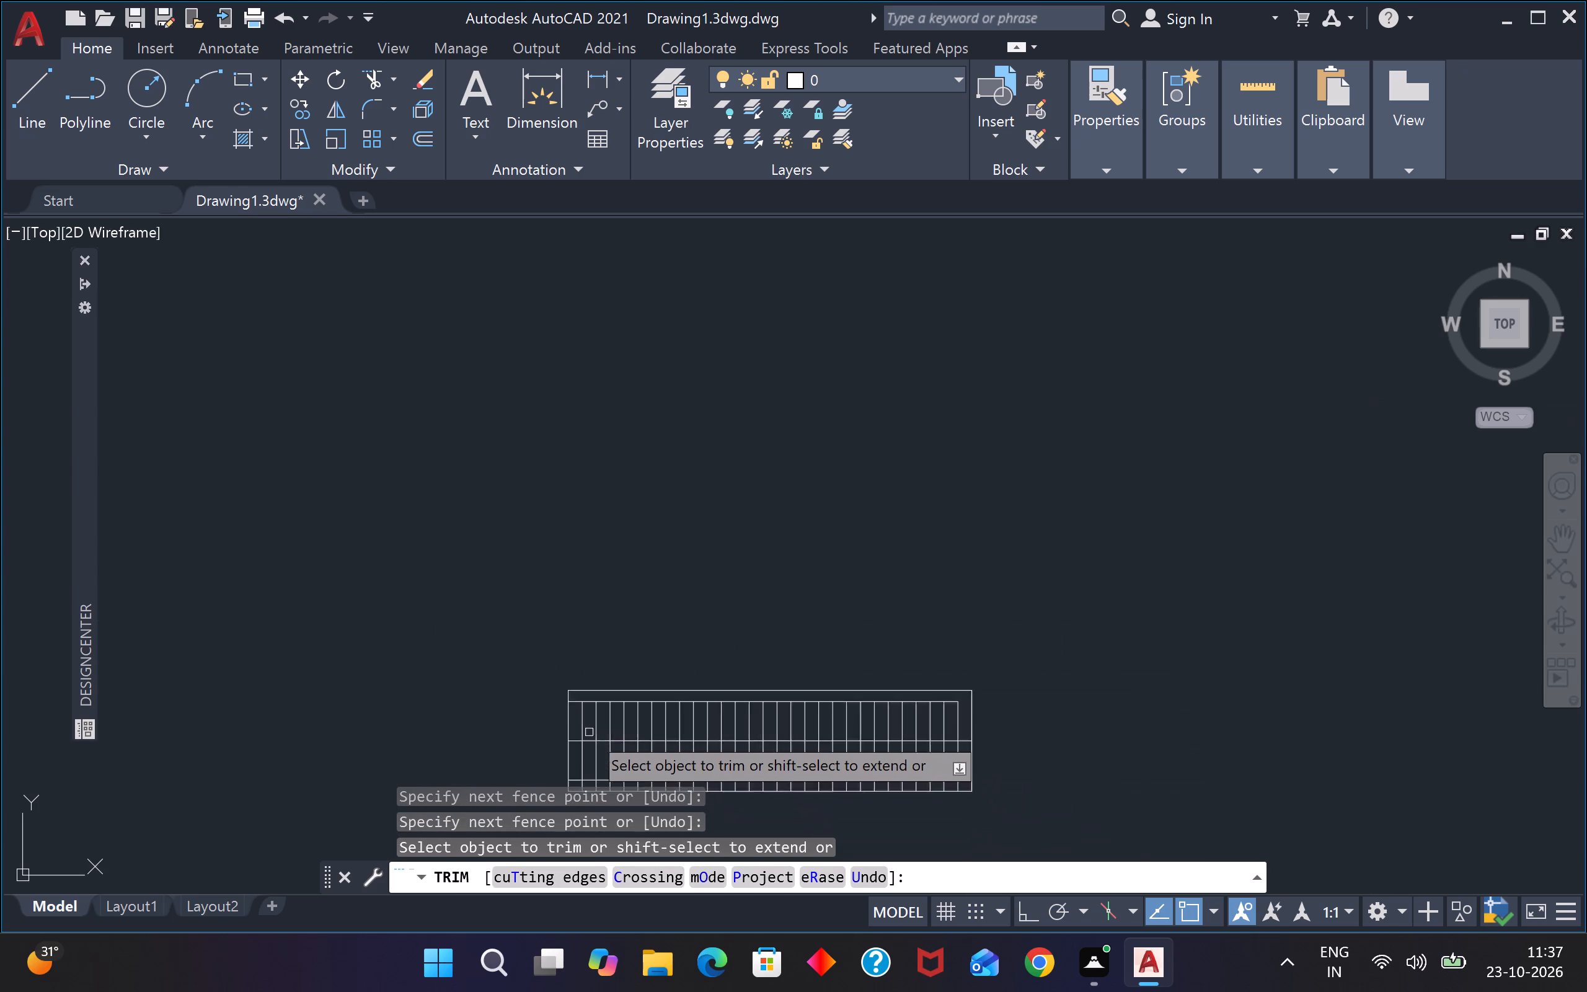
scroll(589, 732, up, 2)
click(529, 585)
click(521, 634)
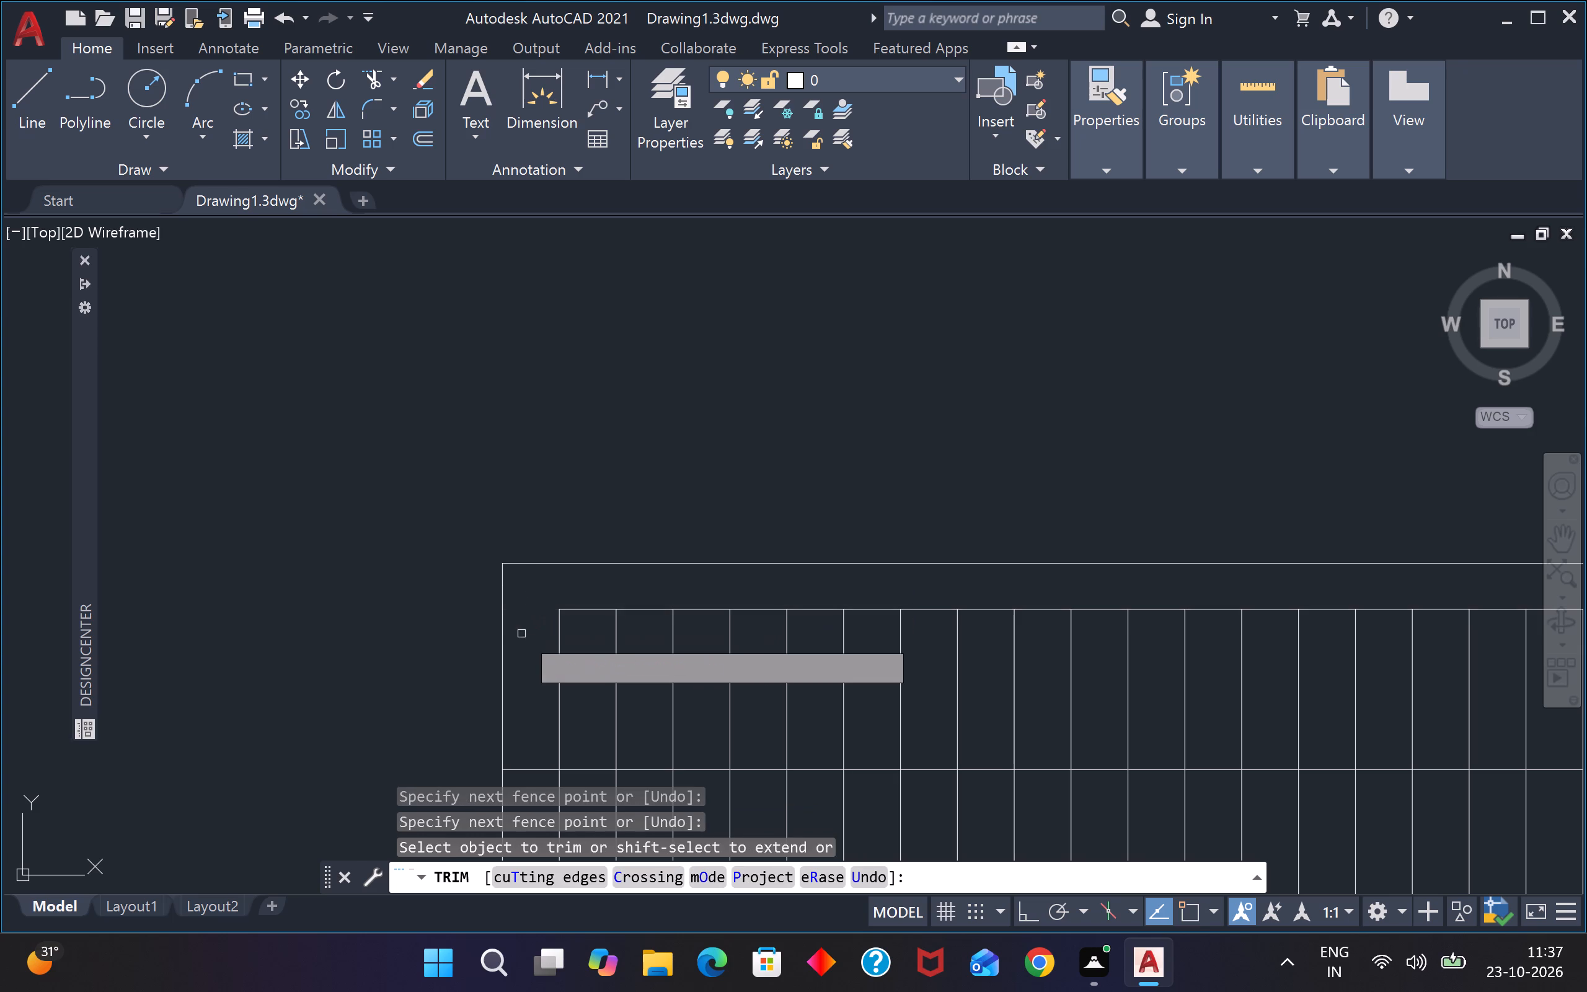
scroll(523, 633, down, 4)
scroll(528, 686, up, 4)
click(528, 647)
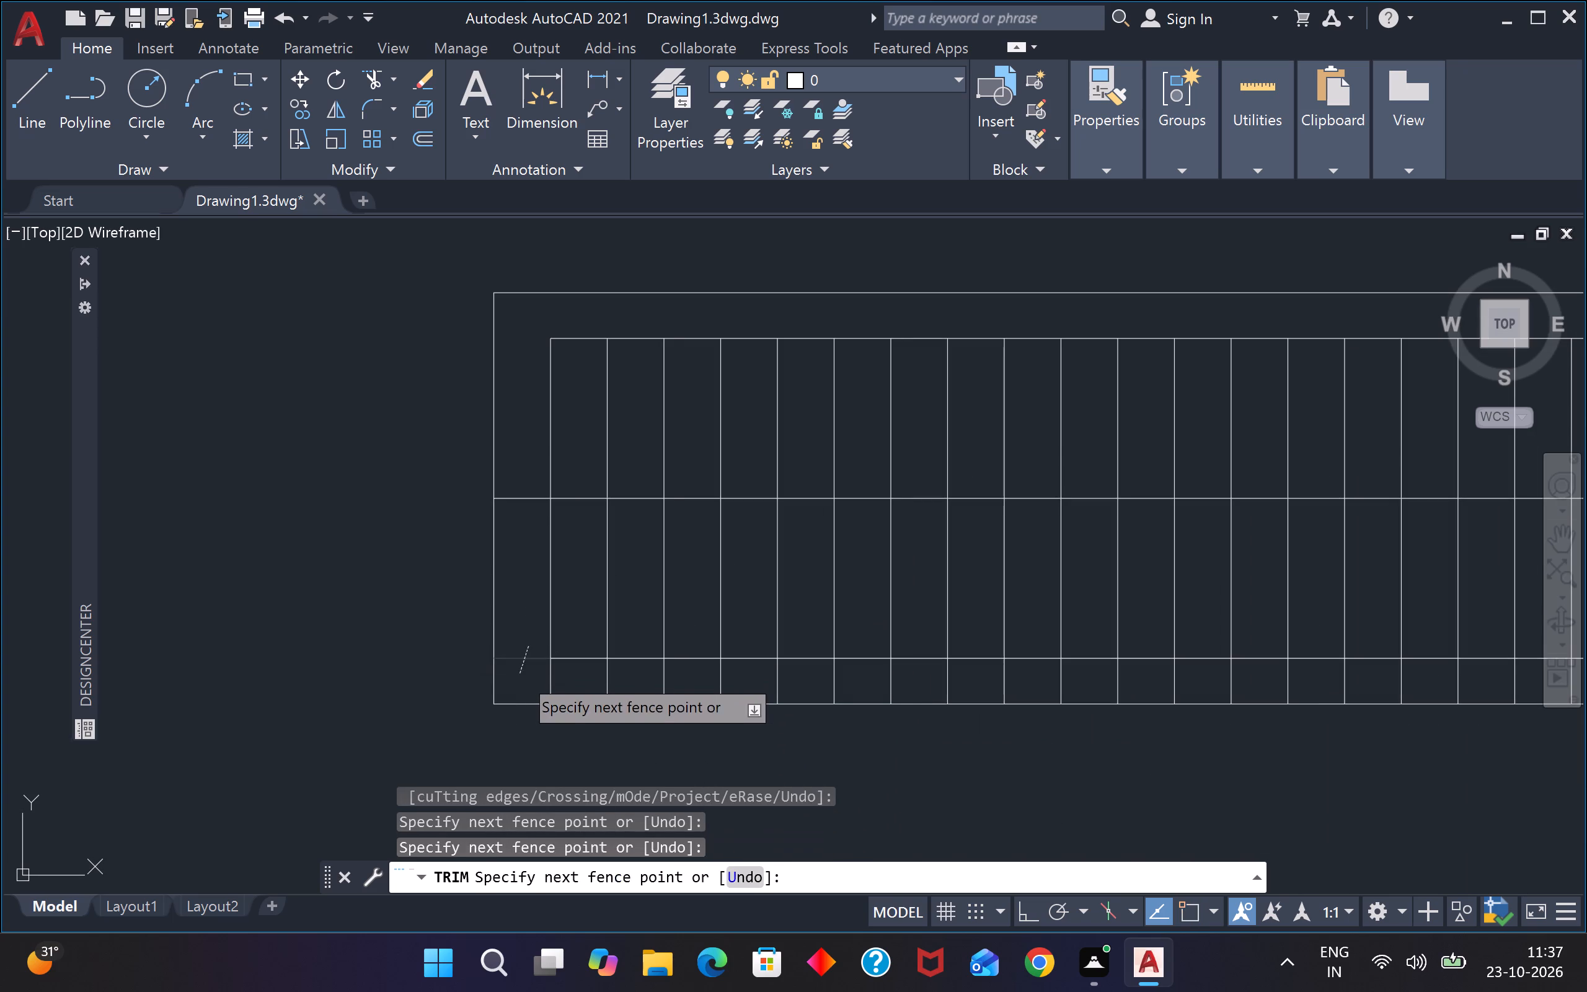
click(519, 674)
Trim the lower ends of all the arrayed cross lines between the lower offset line and the rectangle's bottom edge.
click(520, 674)
click(525, 677)
scroll(561, 670, down, 3)
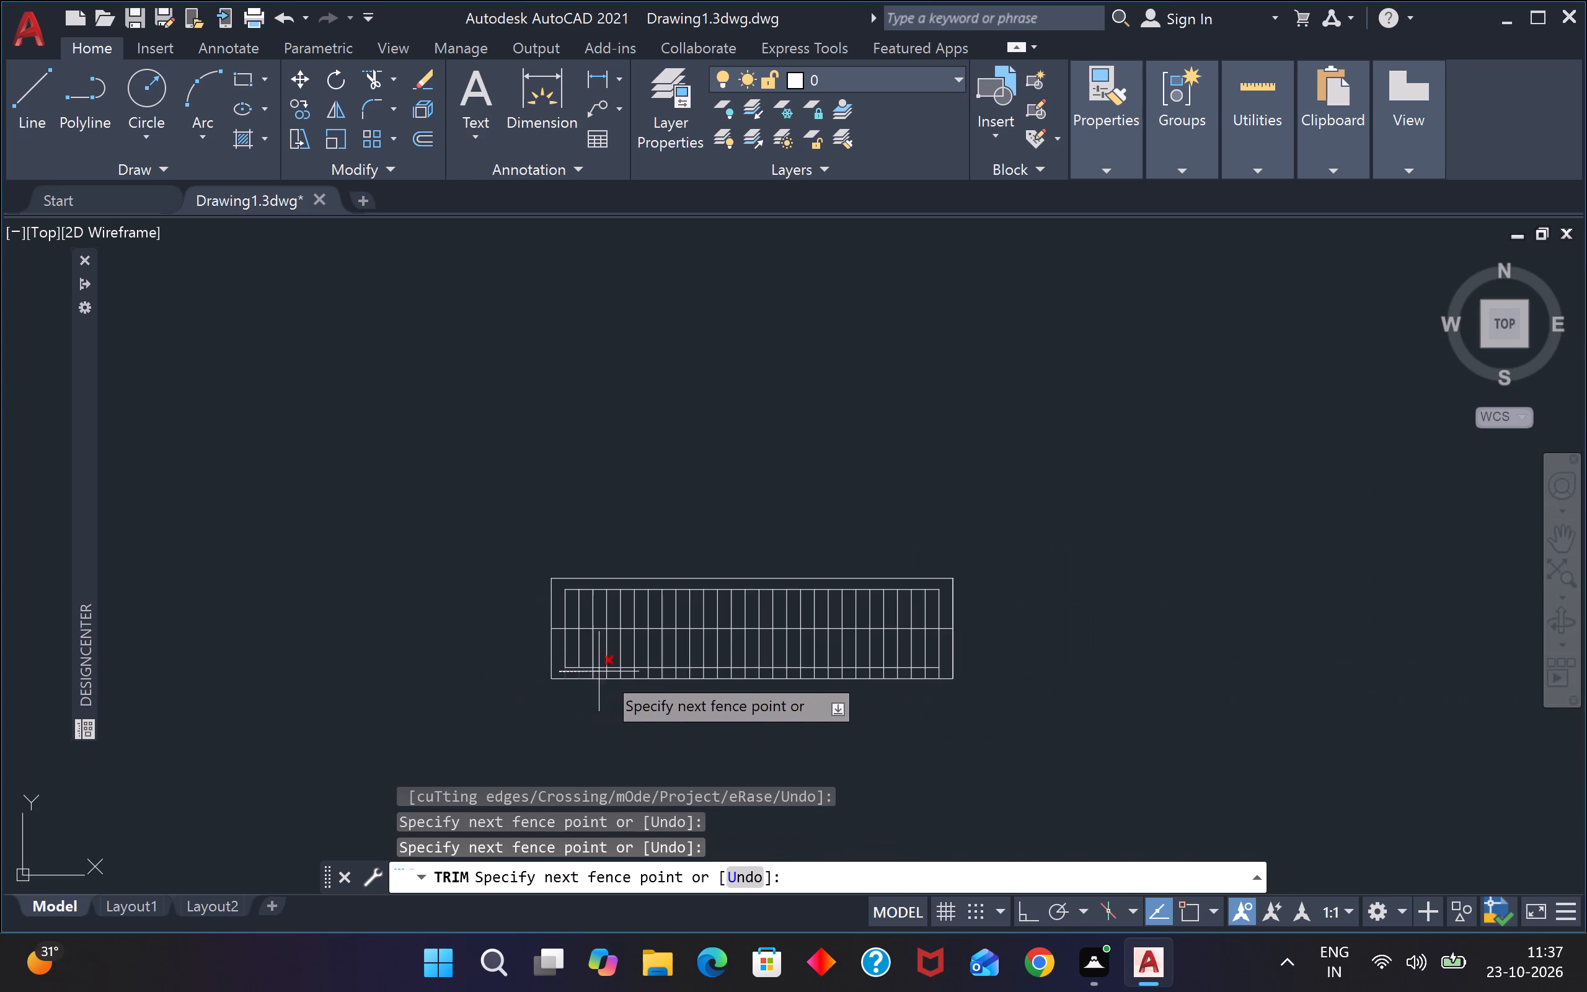
scroll(944, 670, up, 2)
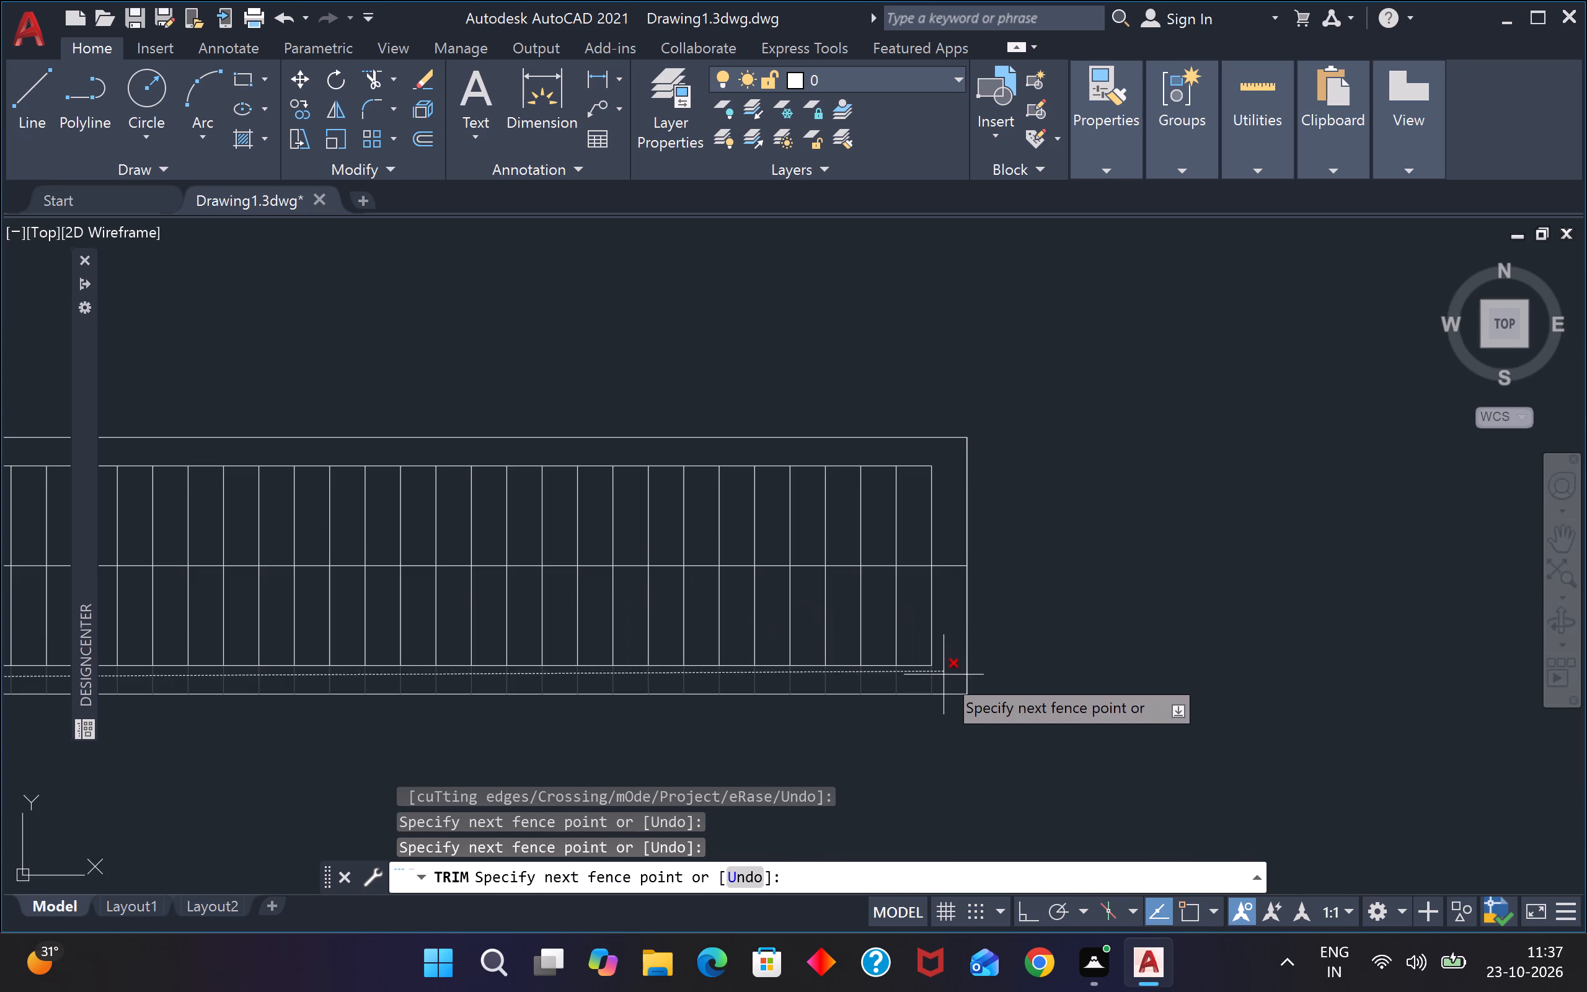
click(944, 682)
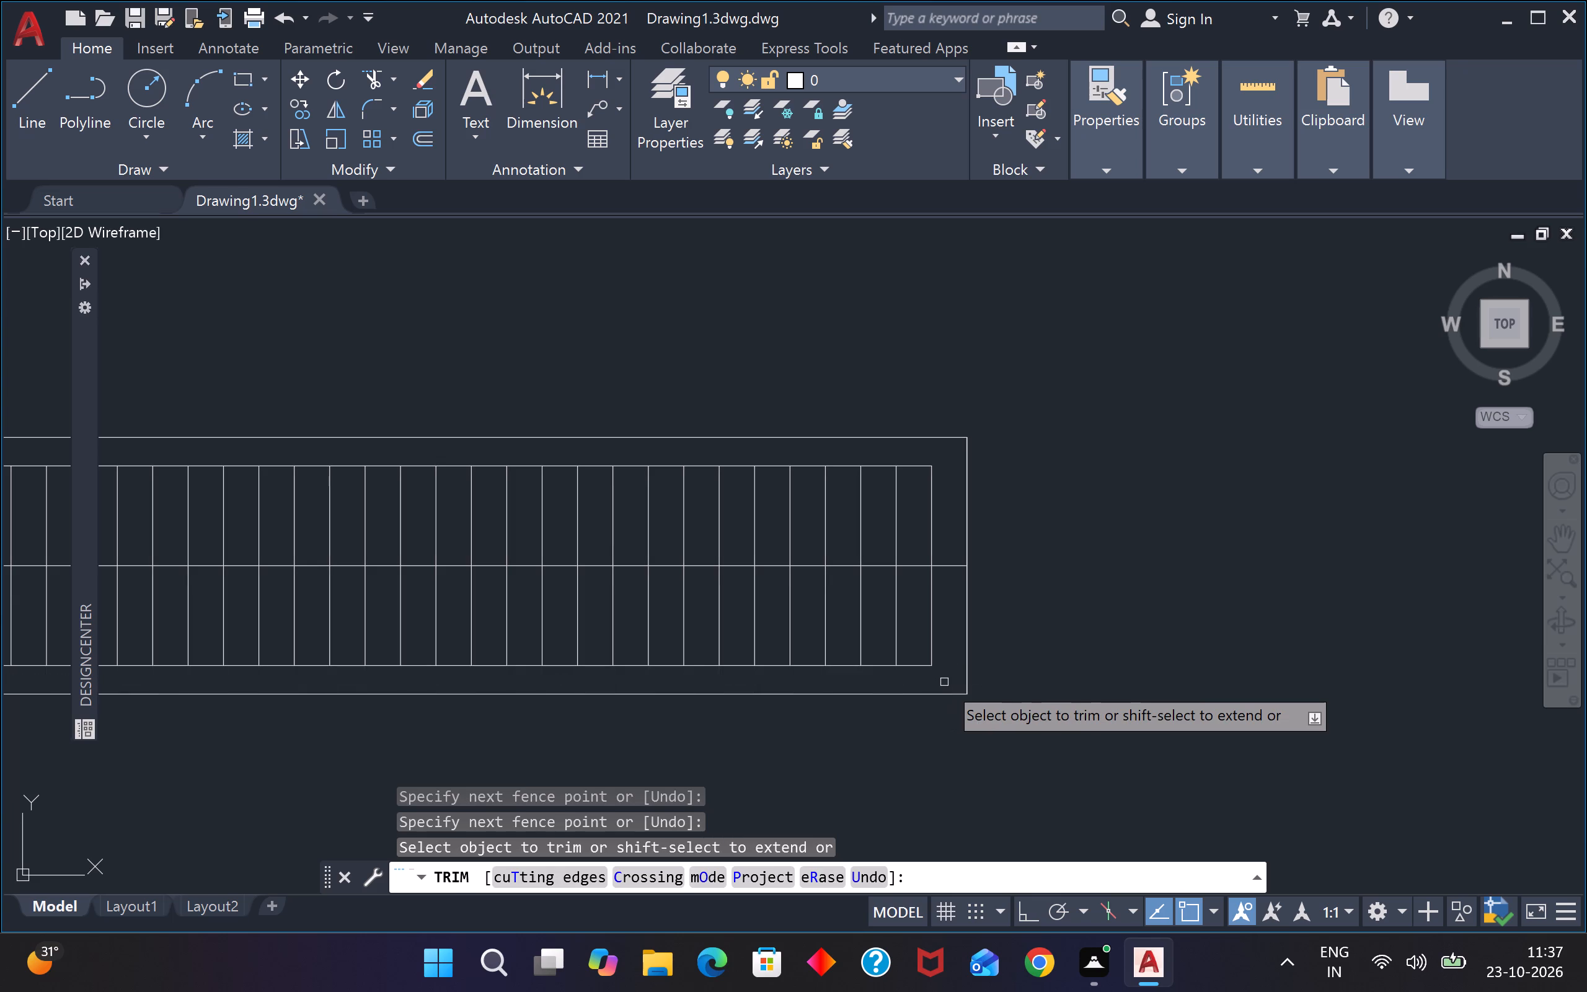
key(Escape)
key(Escape)
Erase the lower and upper offset lines, leaving only the shortened cross lines and centre line inside the rectangle.
click(882, 658)
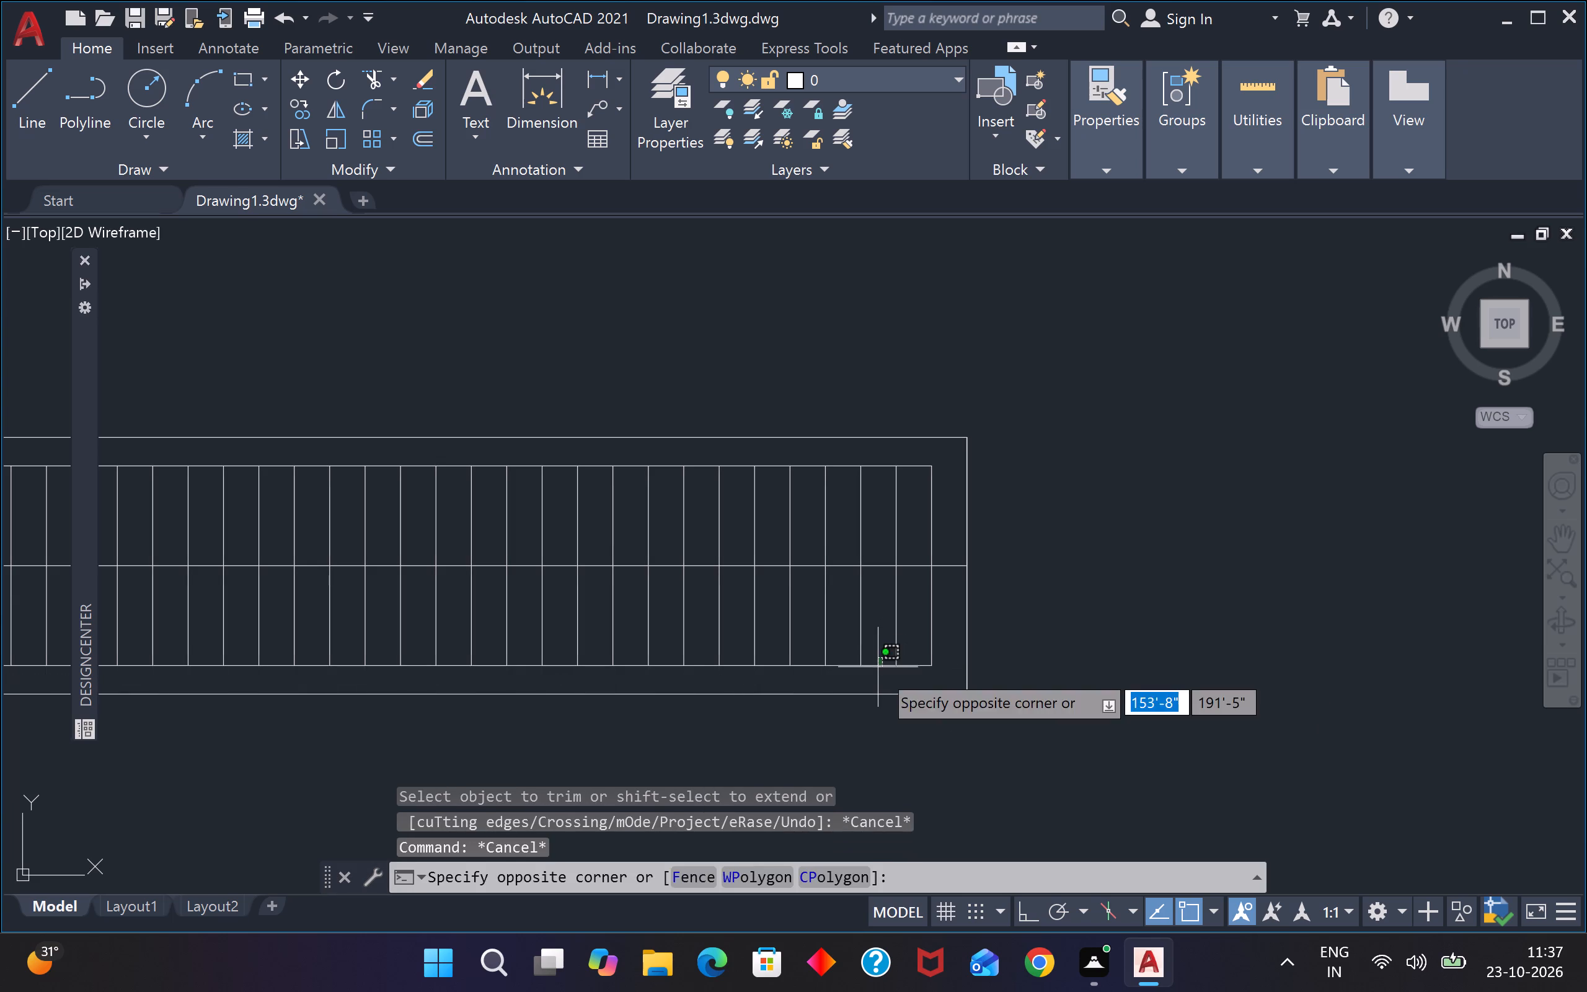
click(878, 670)
key(Delete)
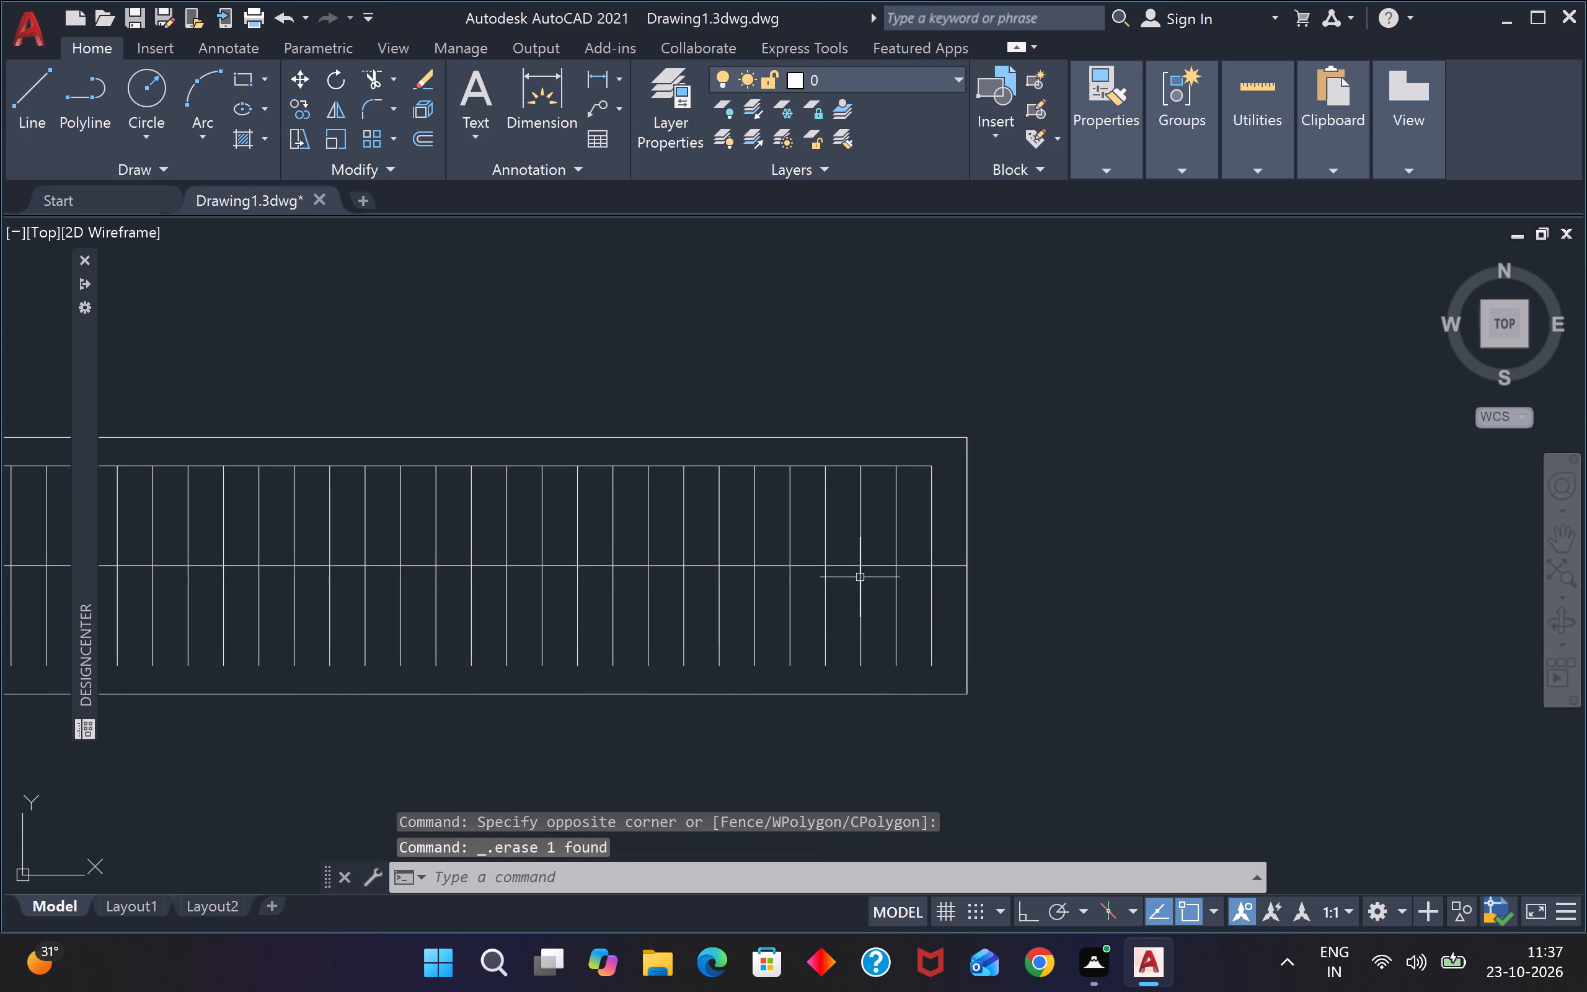
click(856, 458)
click(846, 482)
key(Delete)
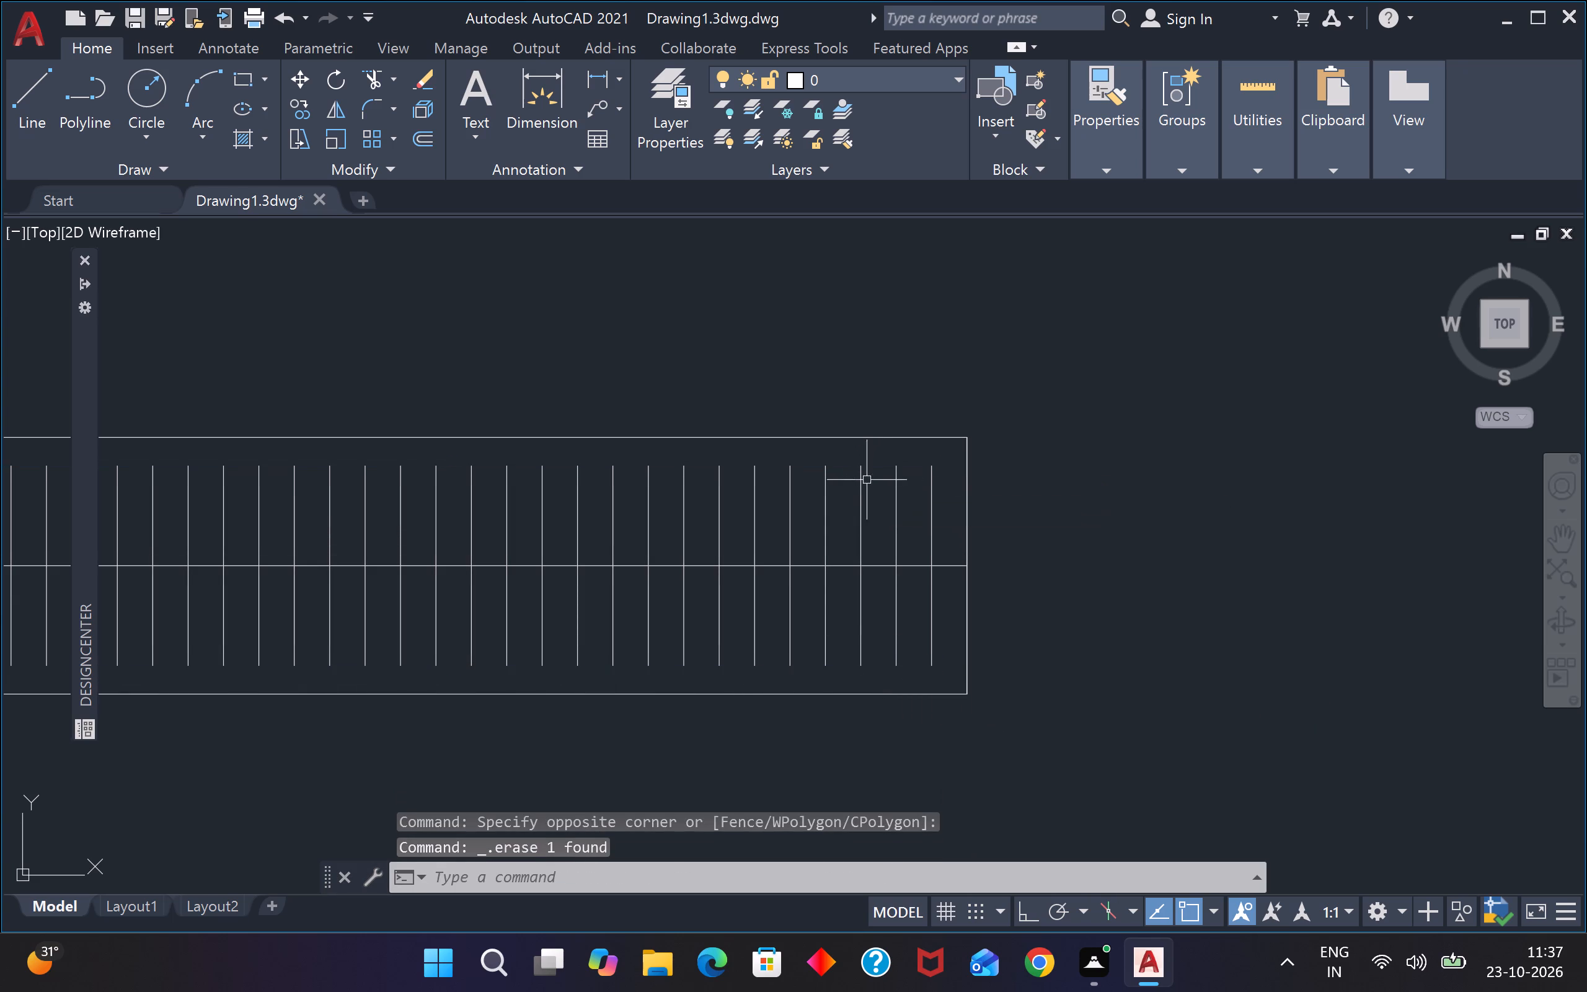
Erase the easternmost shortened cross line inside the rectangle.
click(944, 529)
click(930, 534)
key(Delete)
Erase the westernmost shortened cross line inside the wardrobe rectangle.
scroll(926, 531, down, 3)
scroll(696, 533, up, 4)
click(689, 515)
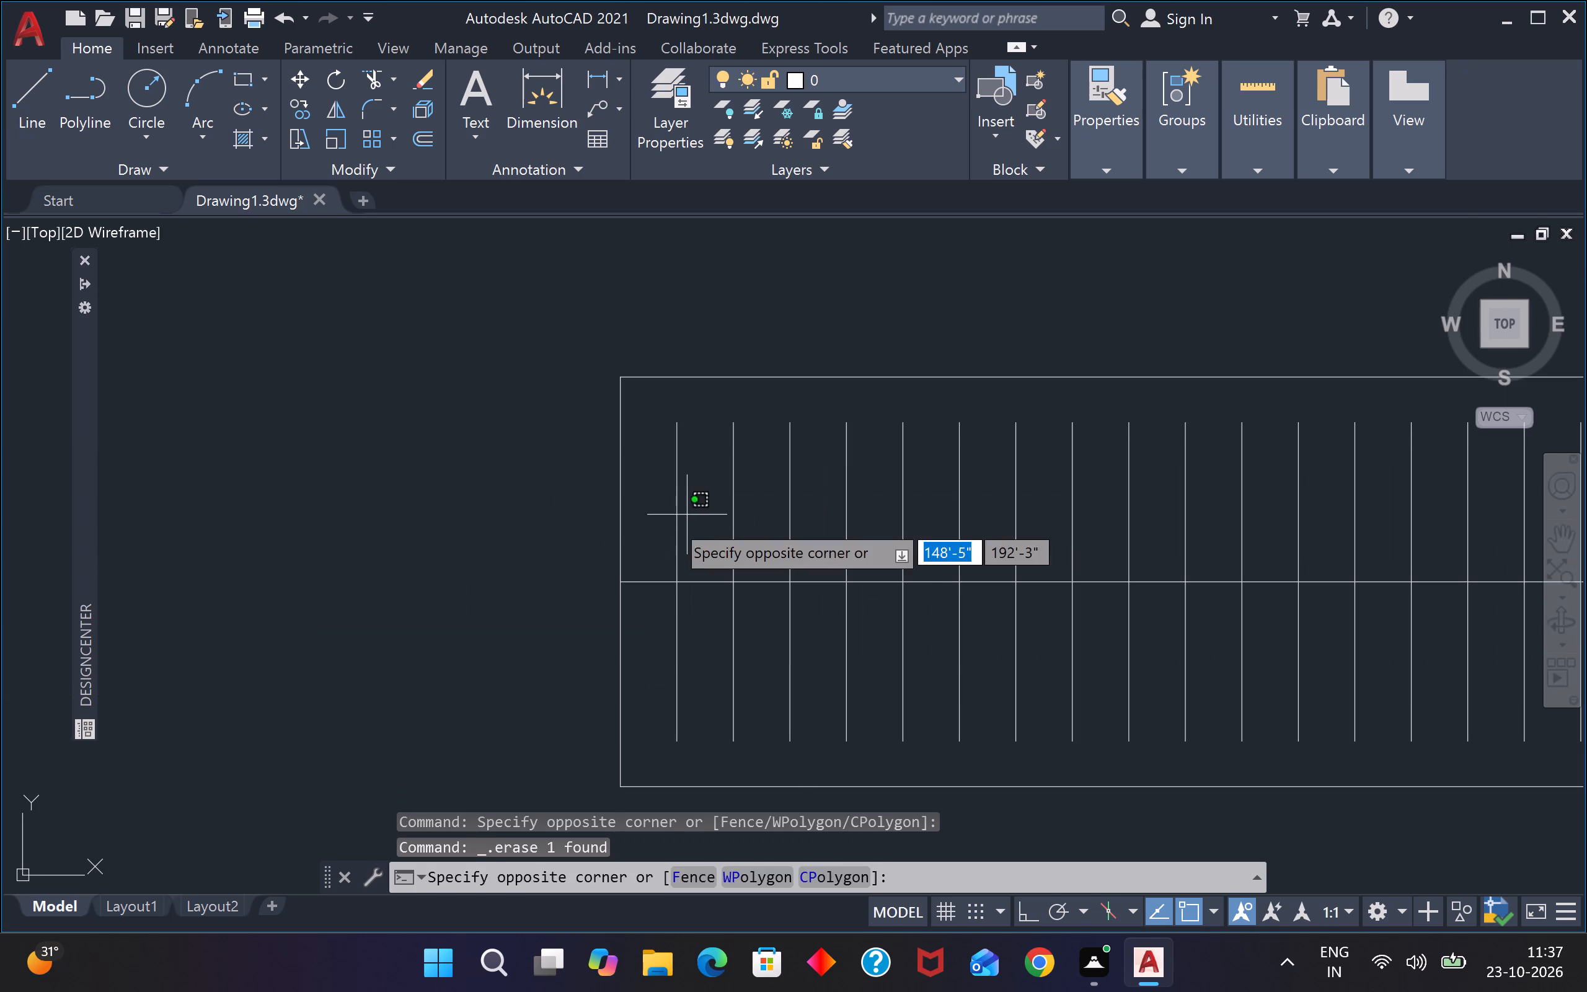
click(671, 520)
key(Delete)
Join all the wardrobe unit's lines, including the outline, centre line and cross lines.
scroll(672, 520, down, 3)
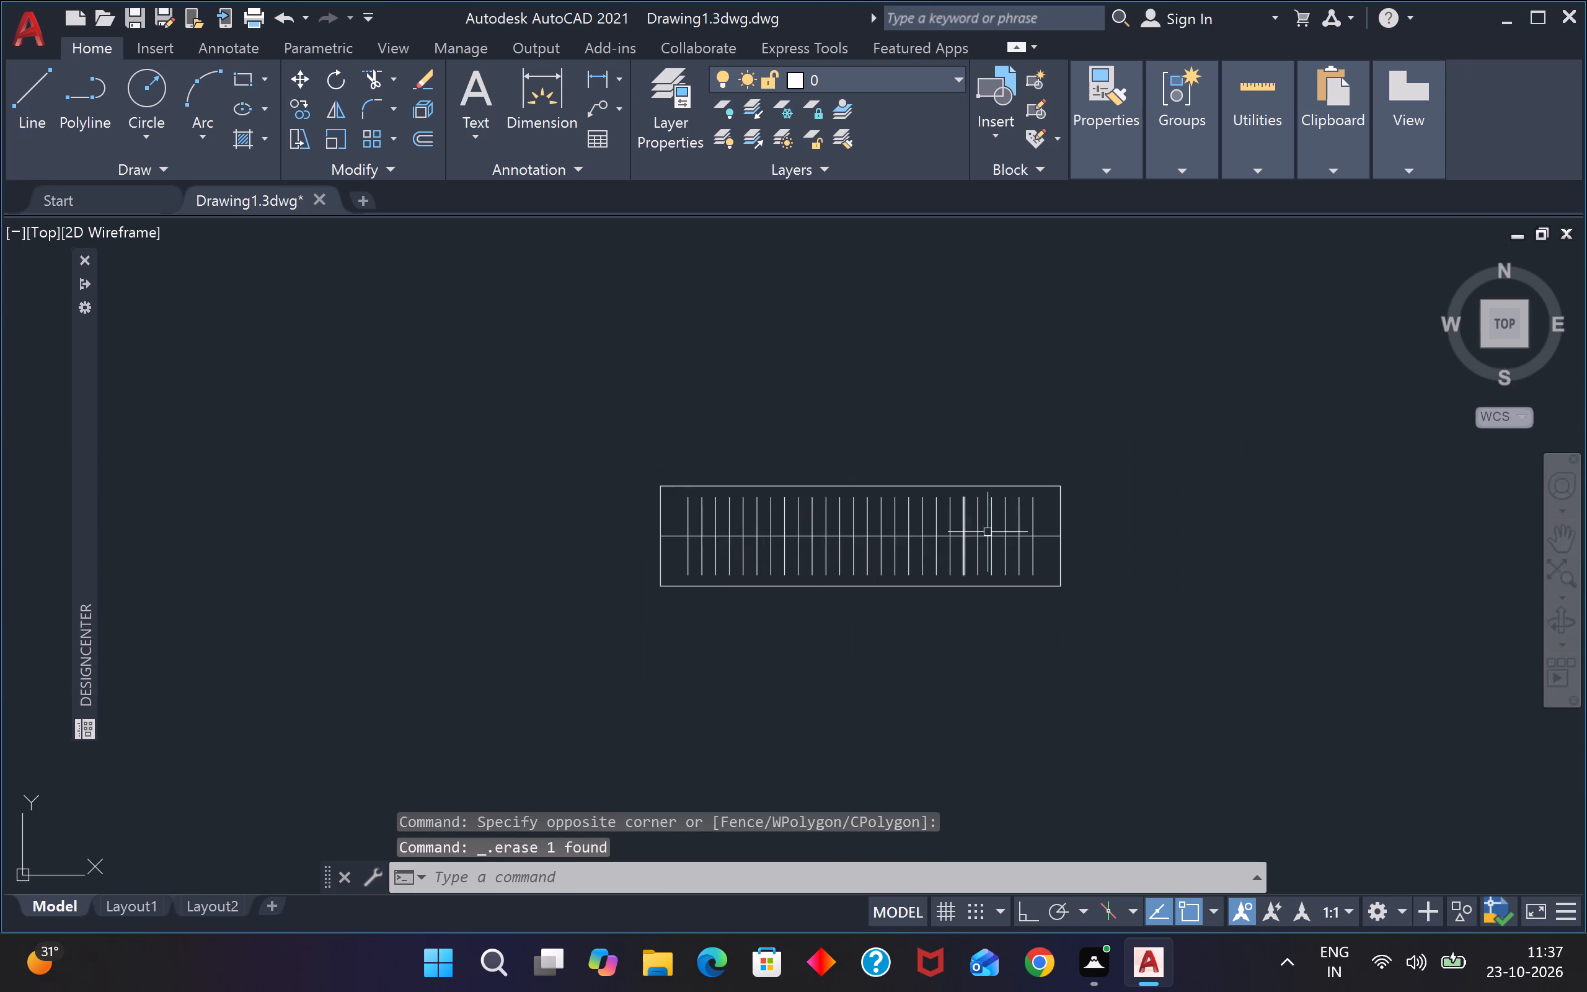
click(1124, 416)
click(471, 639)
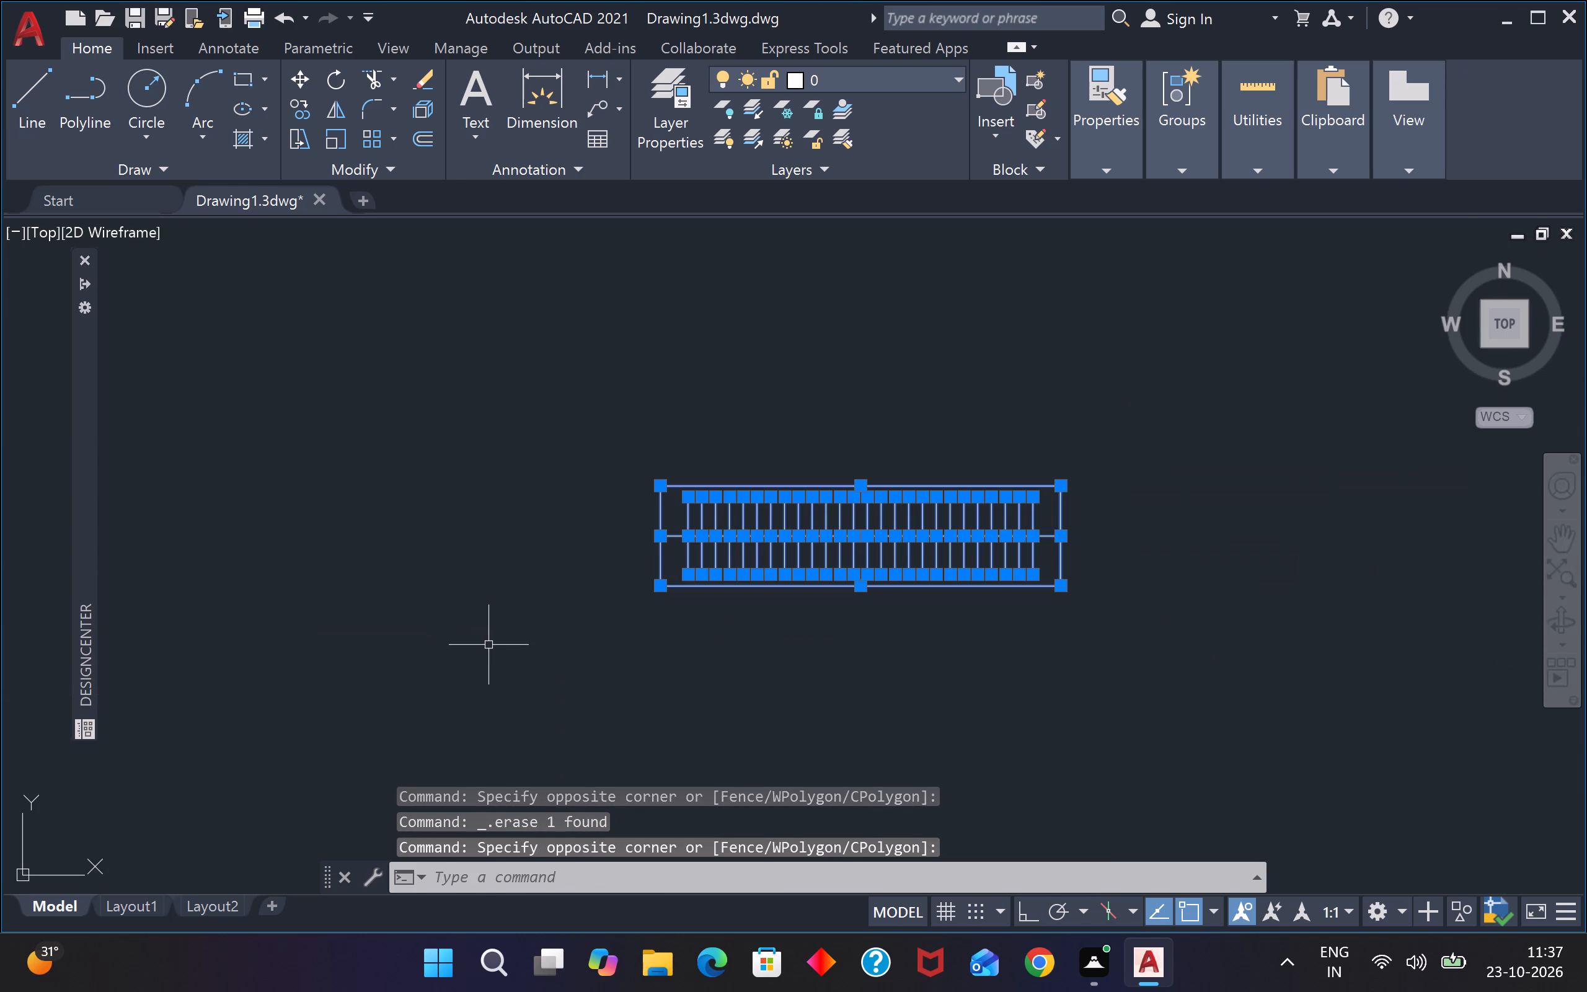
key(j)
key(b)
key(BackSpace)
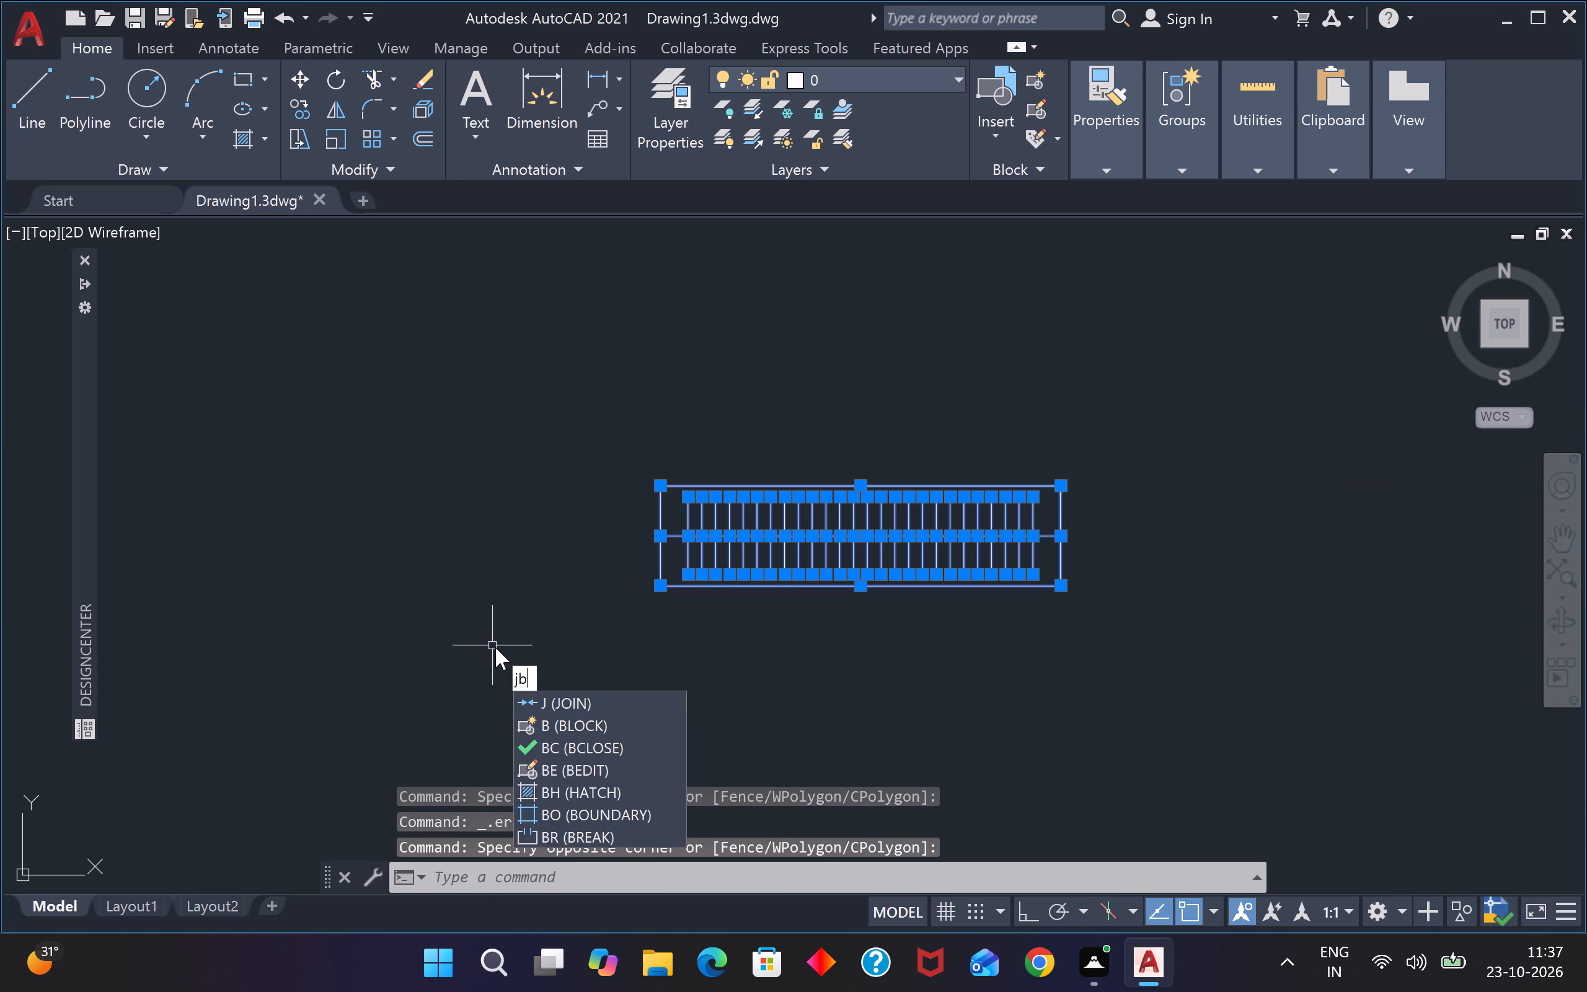
key(space)
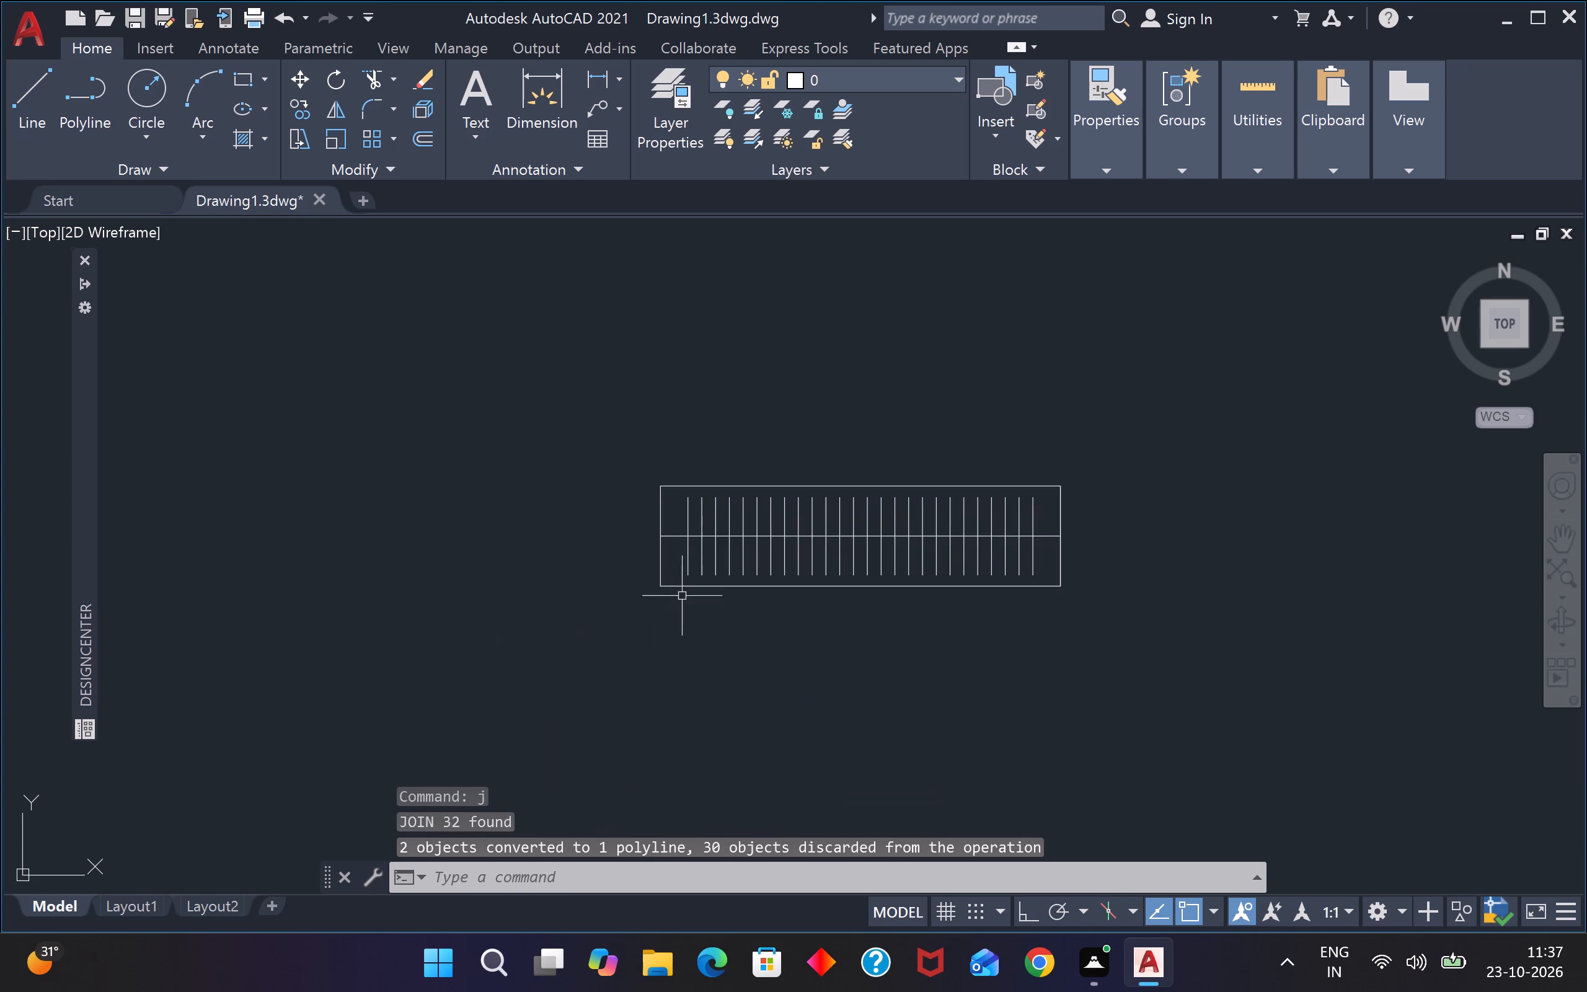
Copy the whole wardrobe unit by its lower-left corner into the northwest bedroom's southwest inner corner.
scroll(682, 596, down, 4)
scroll(764, 593, up, 1)
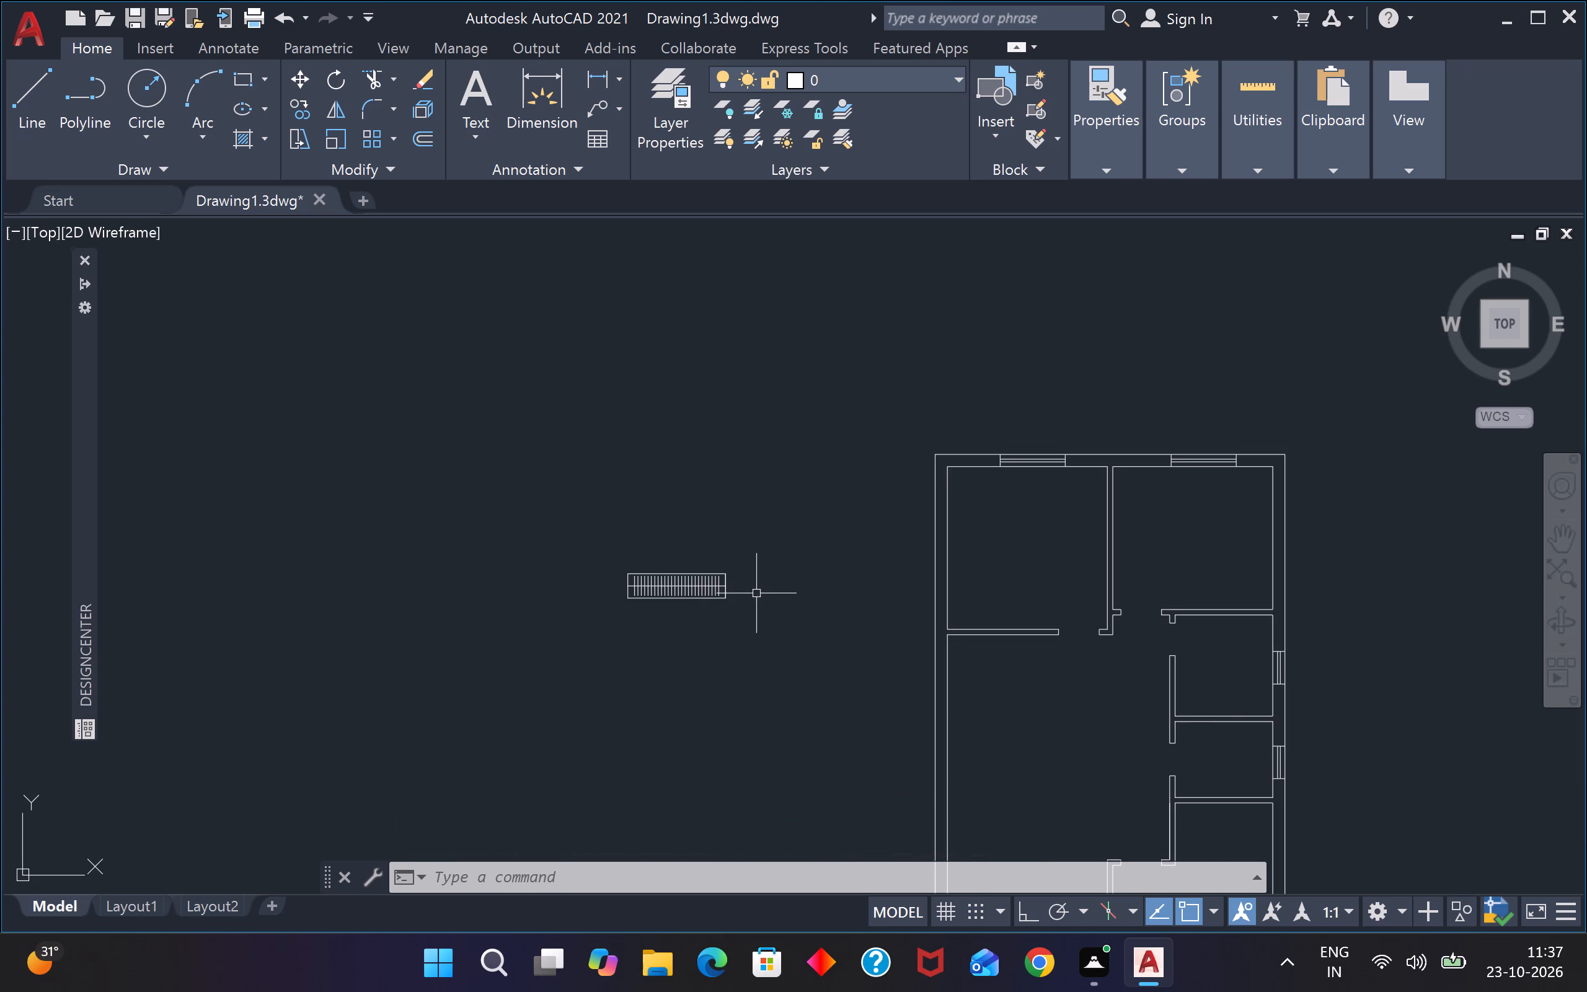
click(790, 534)
click(518, 606)
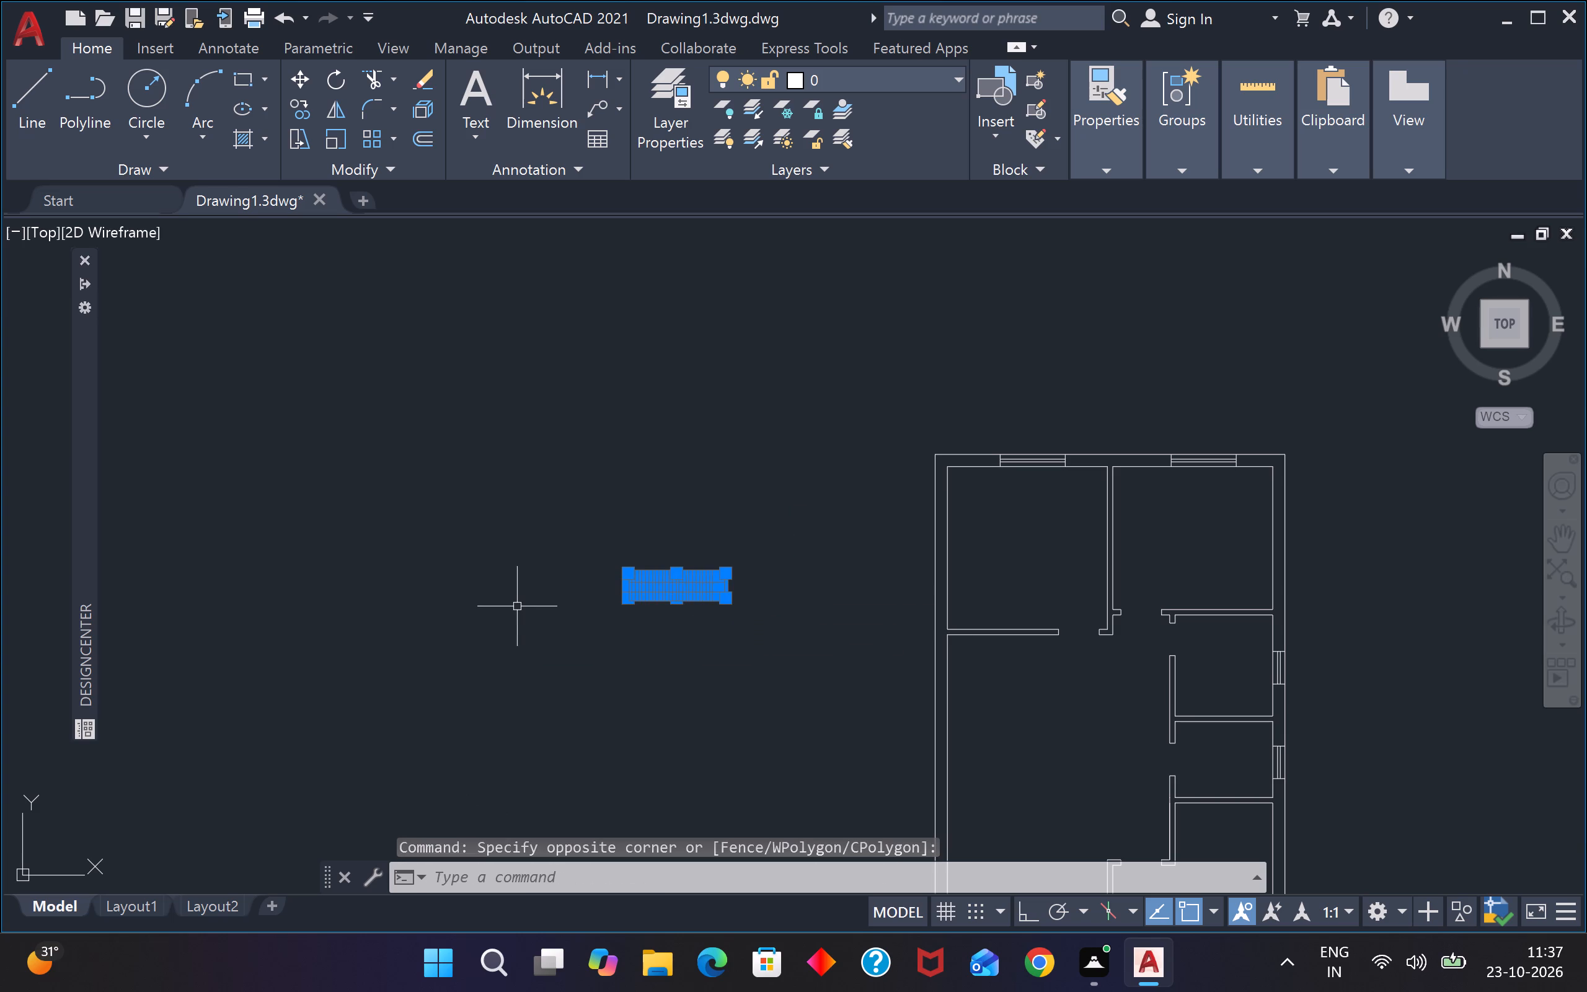
text(co)
key(Return)
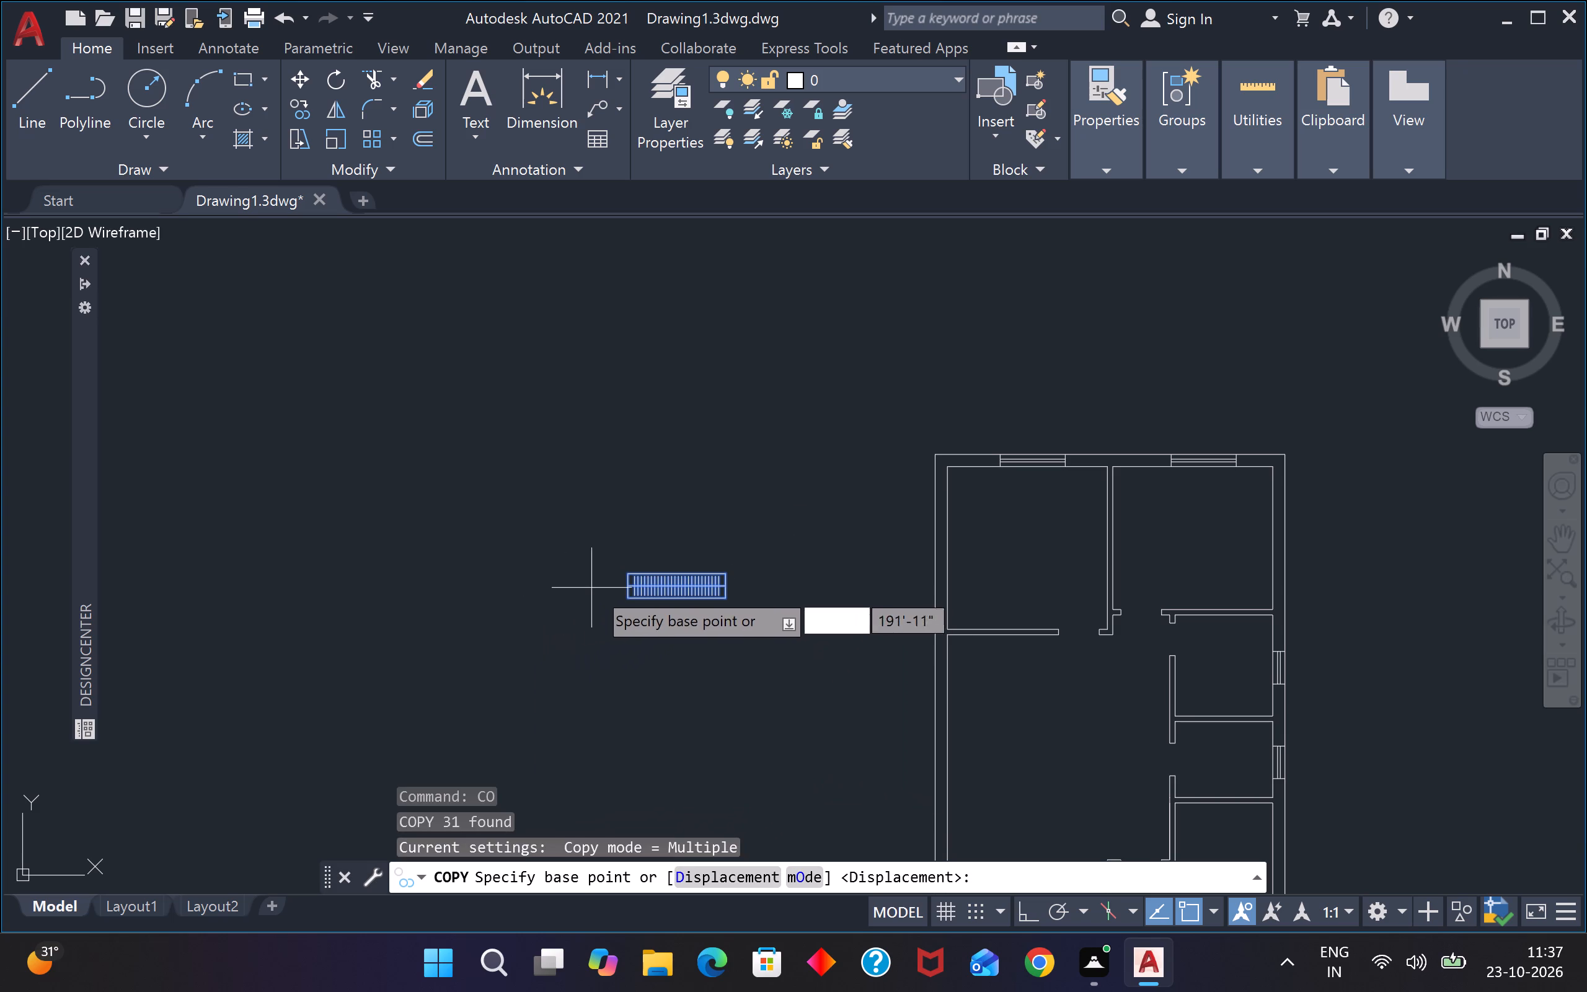
scroll(610, 584, up, 2)
click(653, 619)
scroll(651, 631, down, 2)
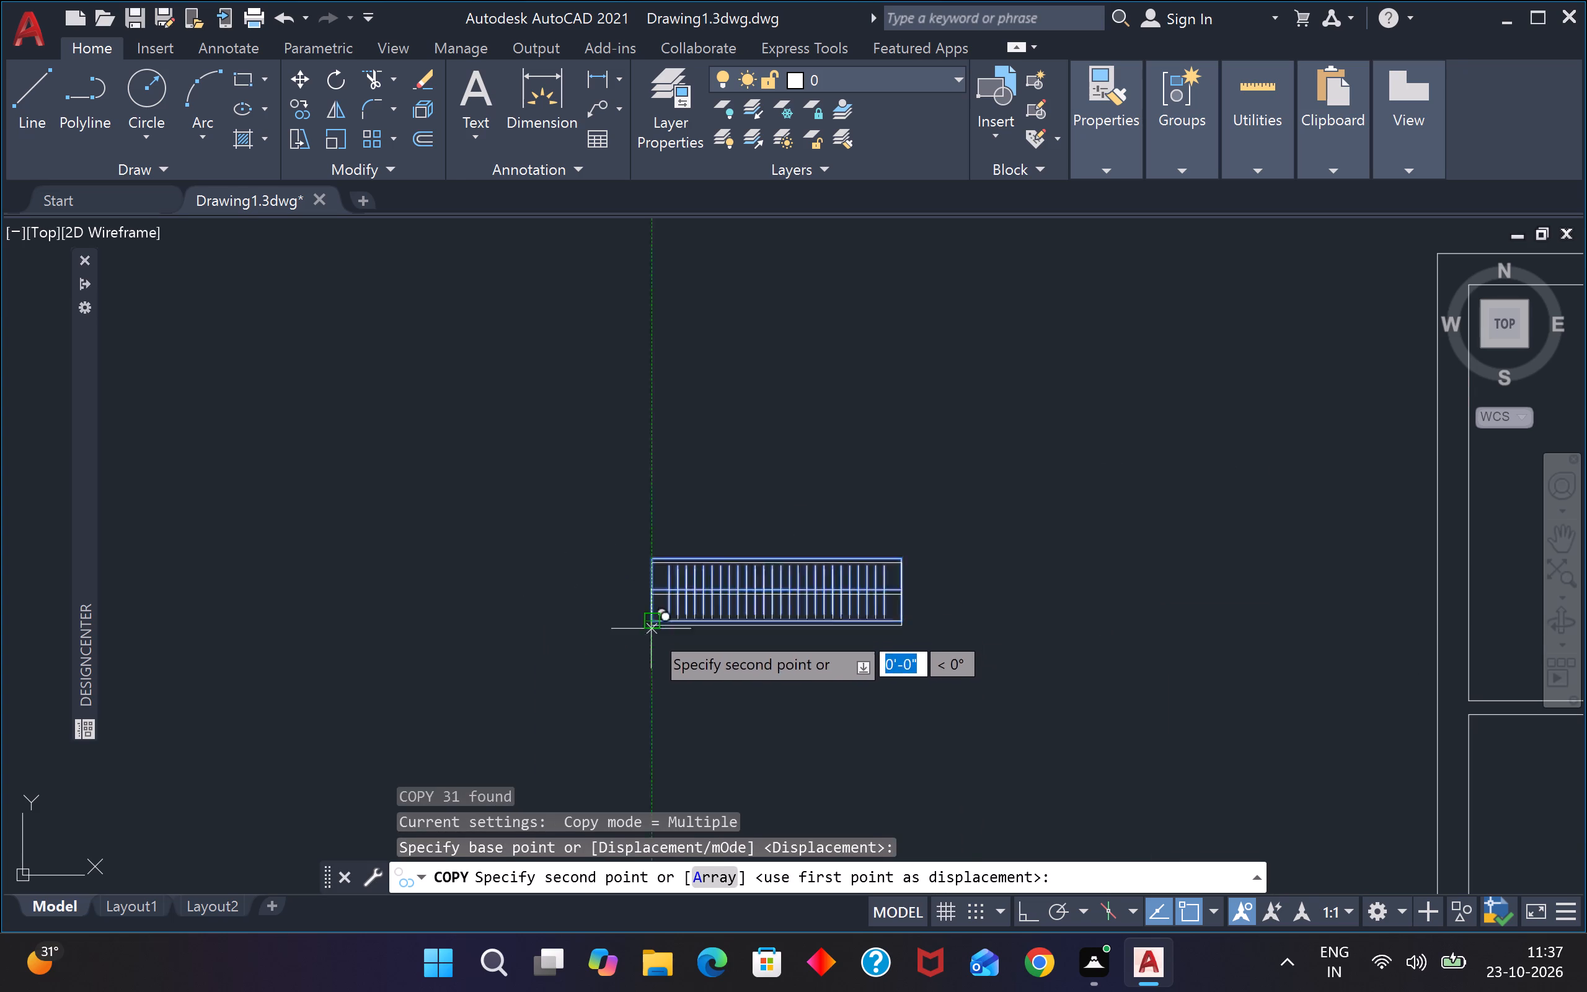
scroll(651, 631, down, 2)
scroll(807, 652, up, 4)
scroll(689, 588, up, 3)
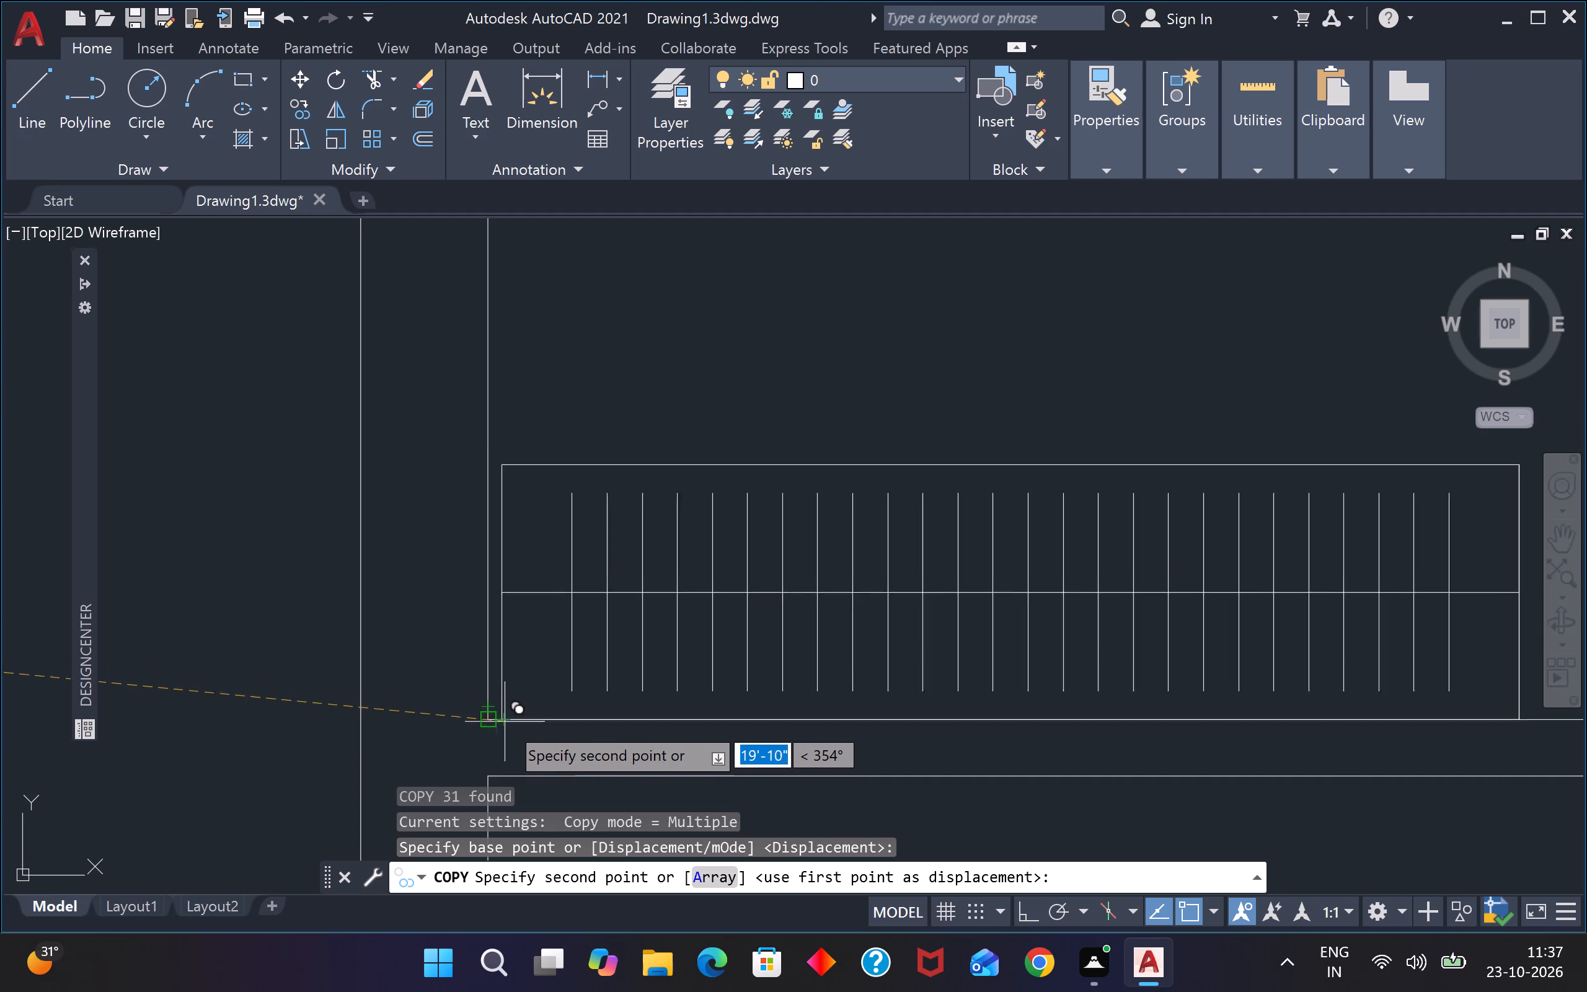
scroll(502, 720, up, 2)
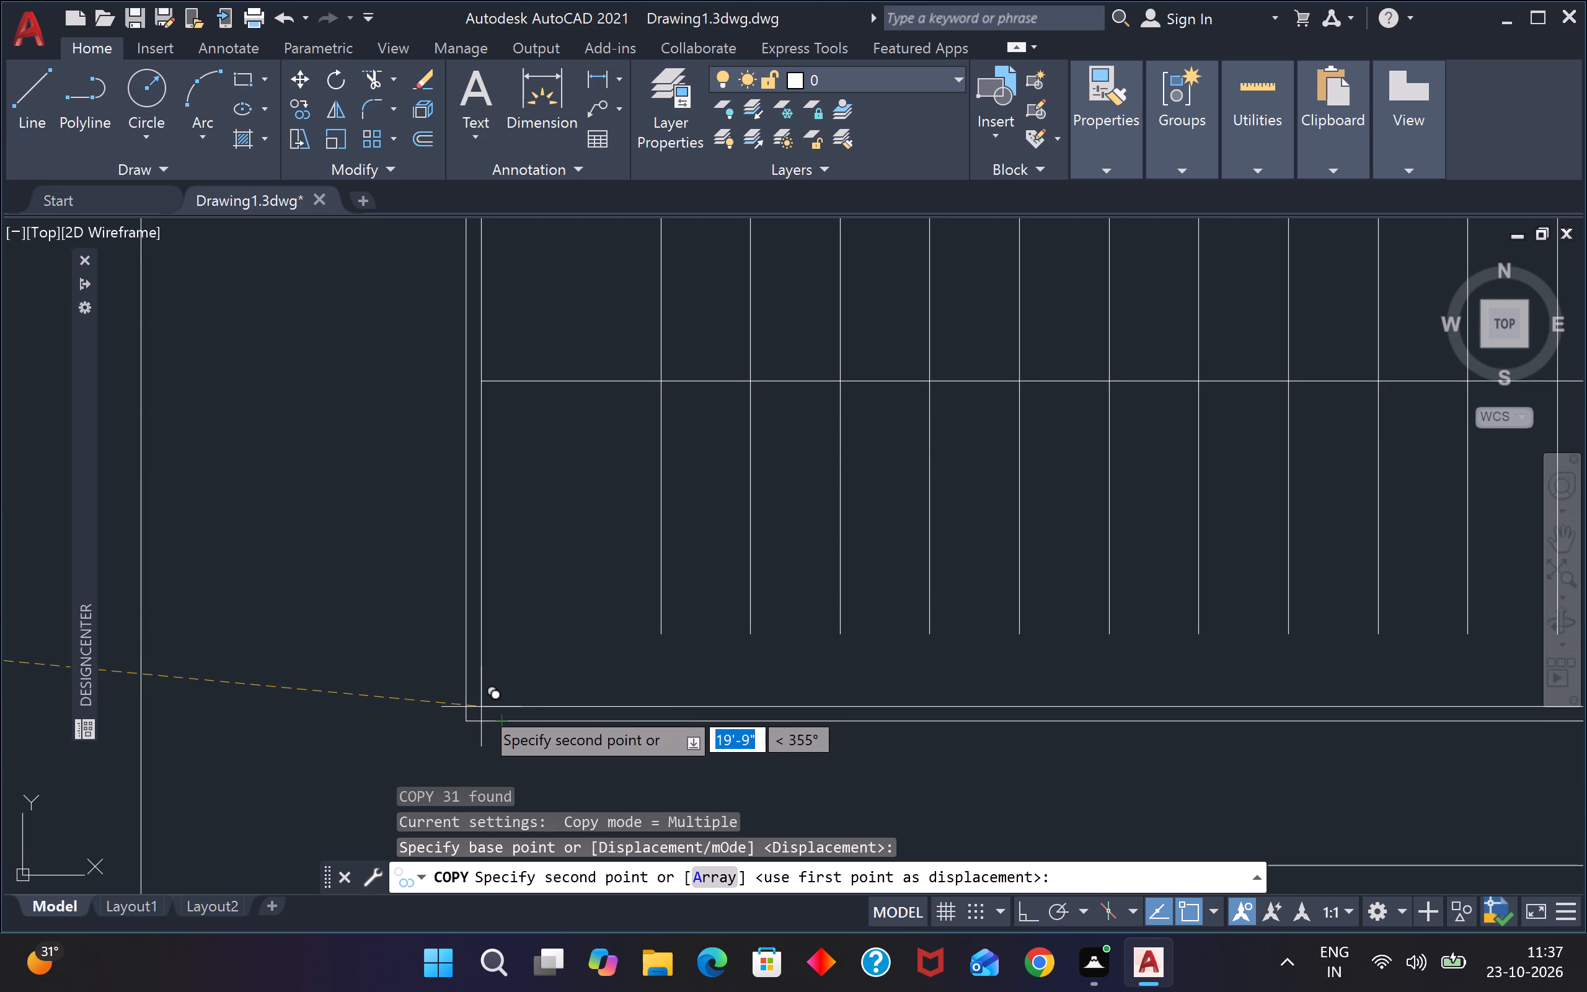
click(481, 707)
Place a second wardrobe copy along the northeast bedroom's south wall, beside its east wall, and finish copying.
scroll(488, 706, down, 4)
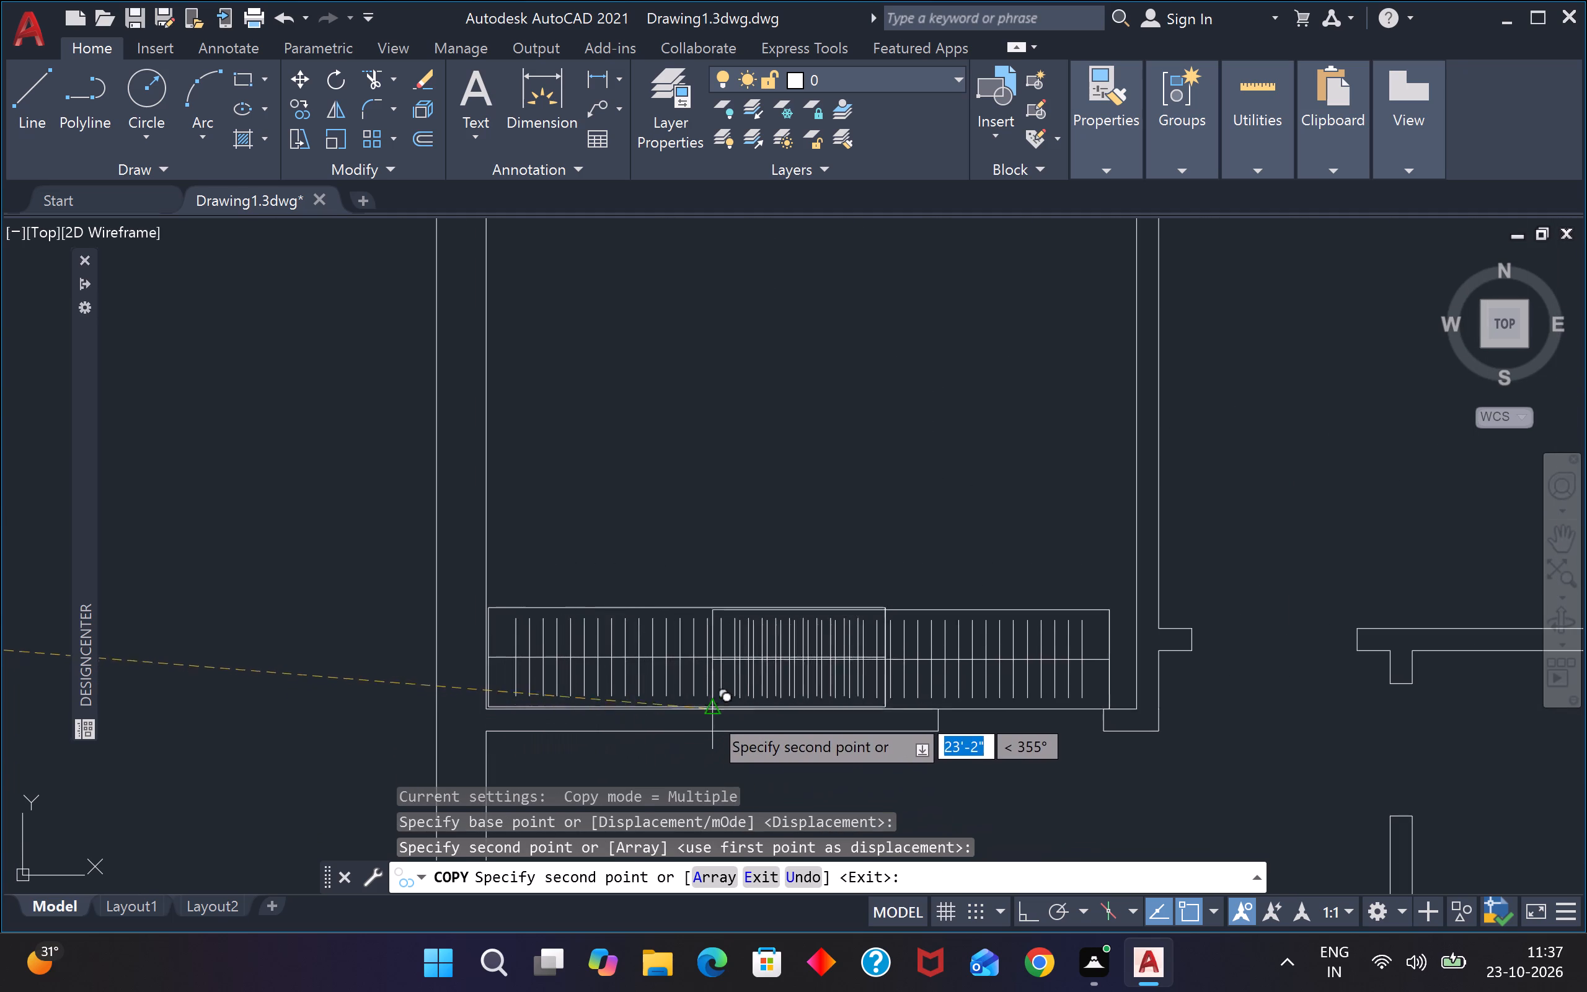
scroll(710, 714, down, 3)
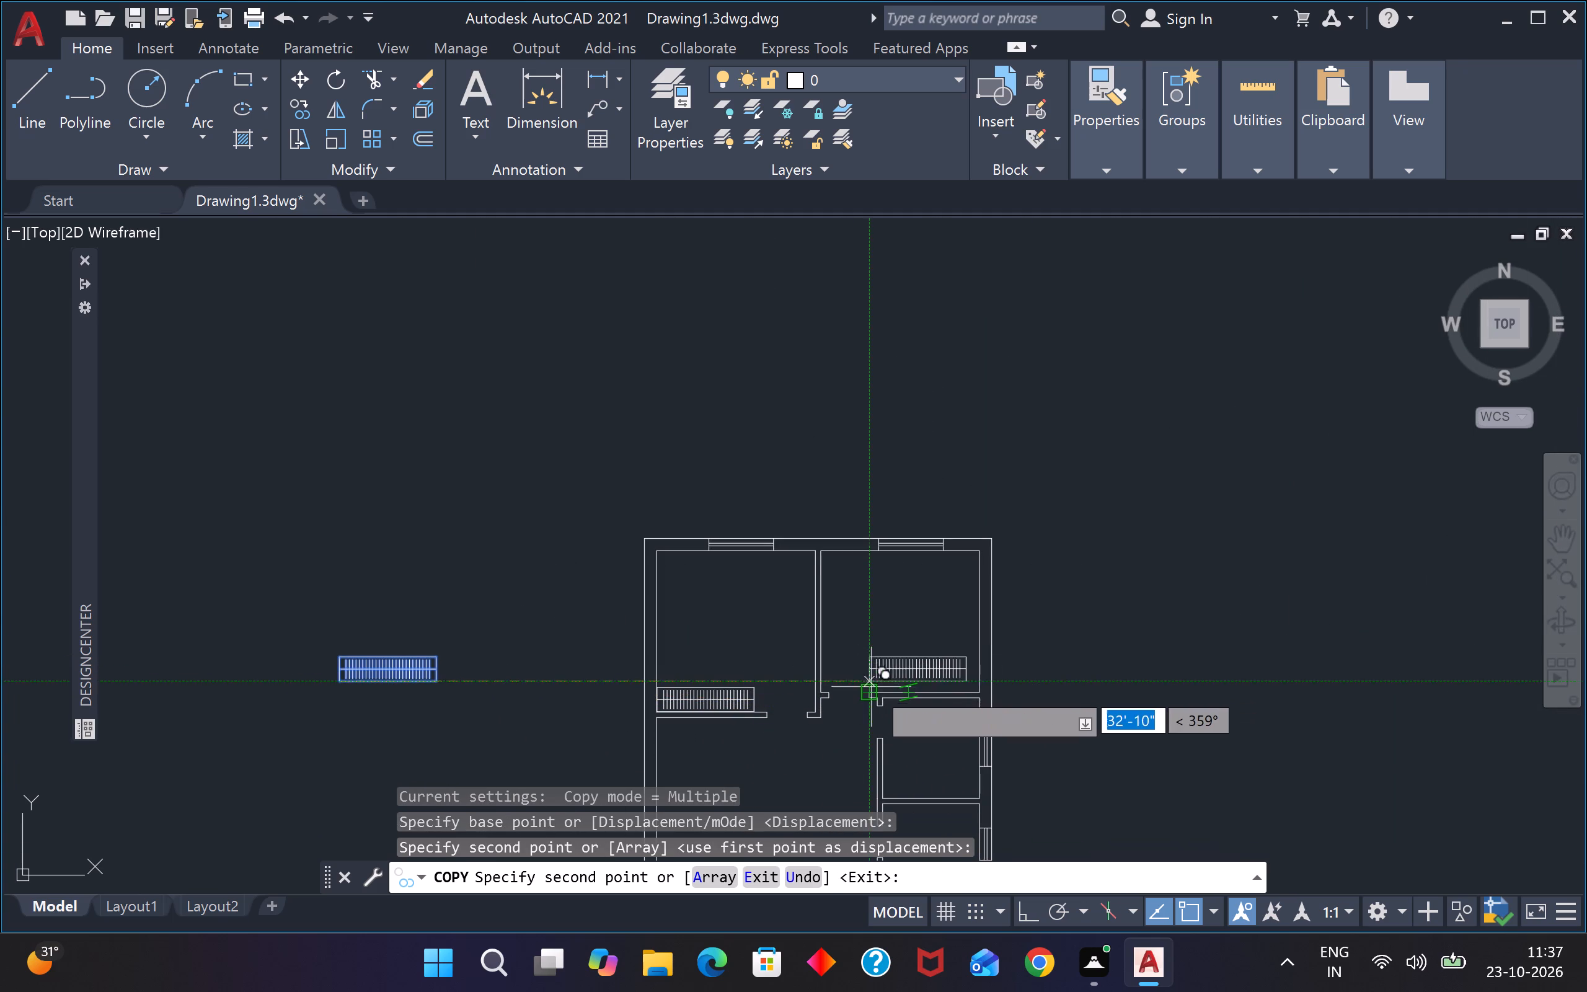
scroll(875, 689, up, 4)
scroll(899, 690, down, 2)
scroll(901, 691, up, 2)
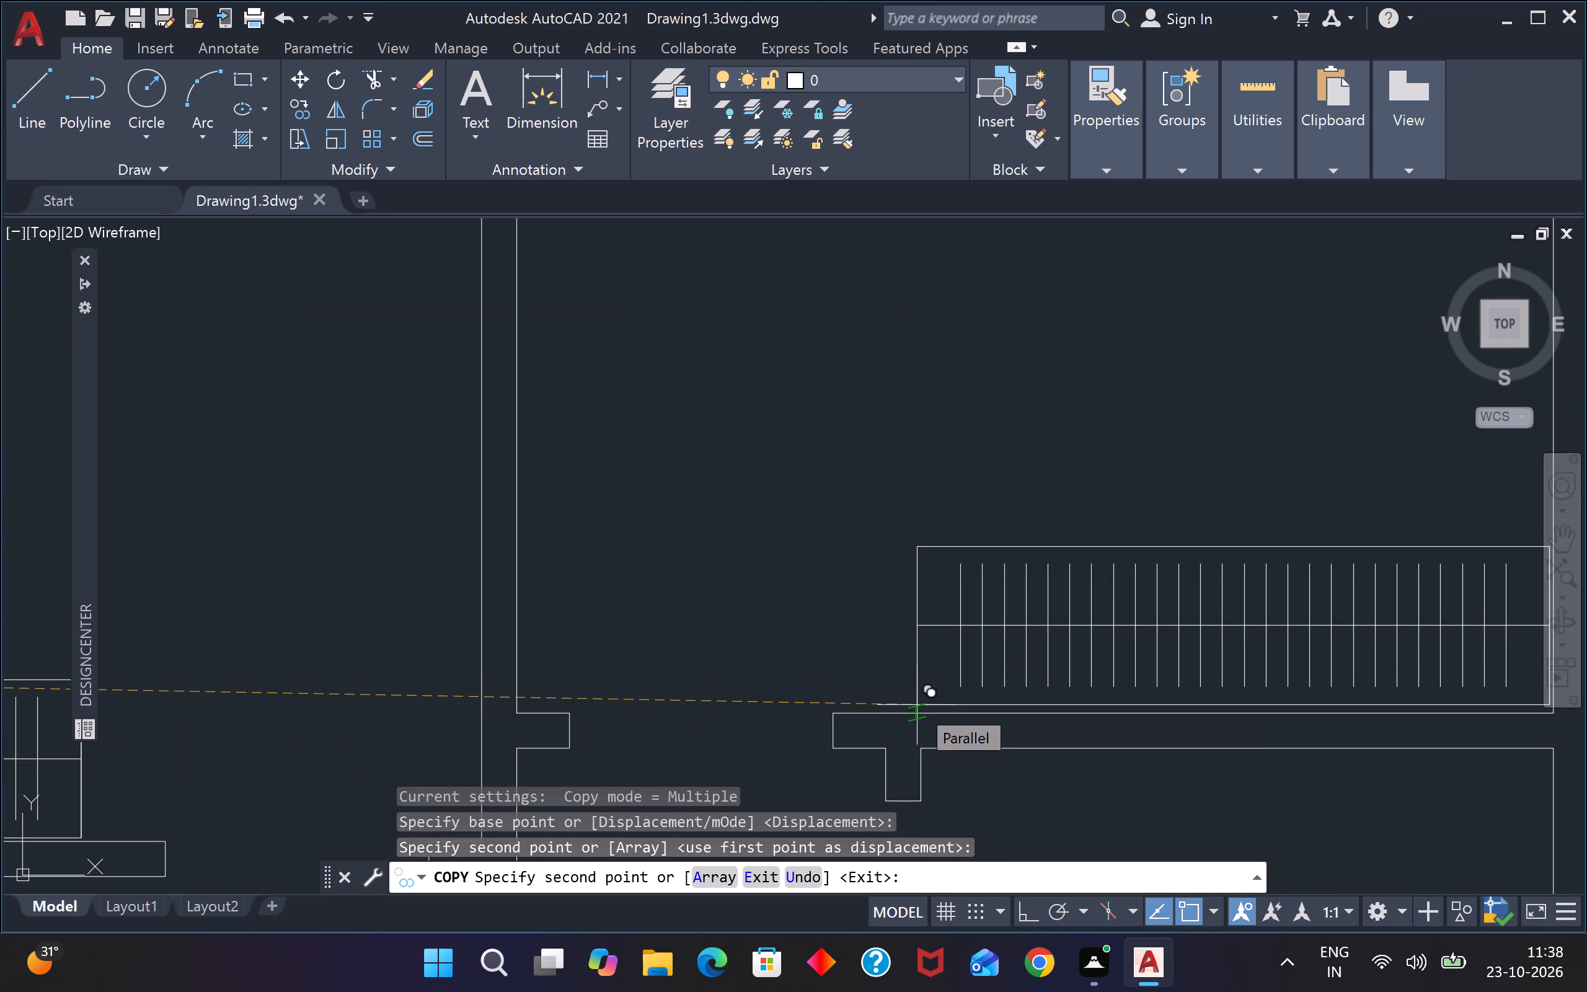
click(917, 705)
scroll(887, 713, down, 1)
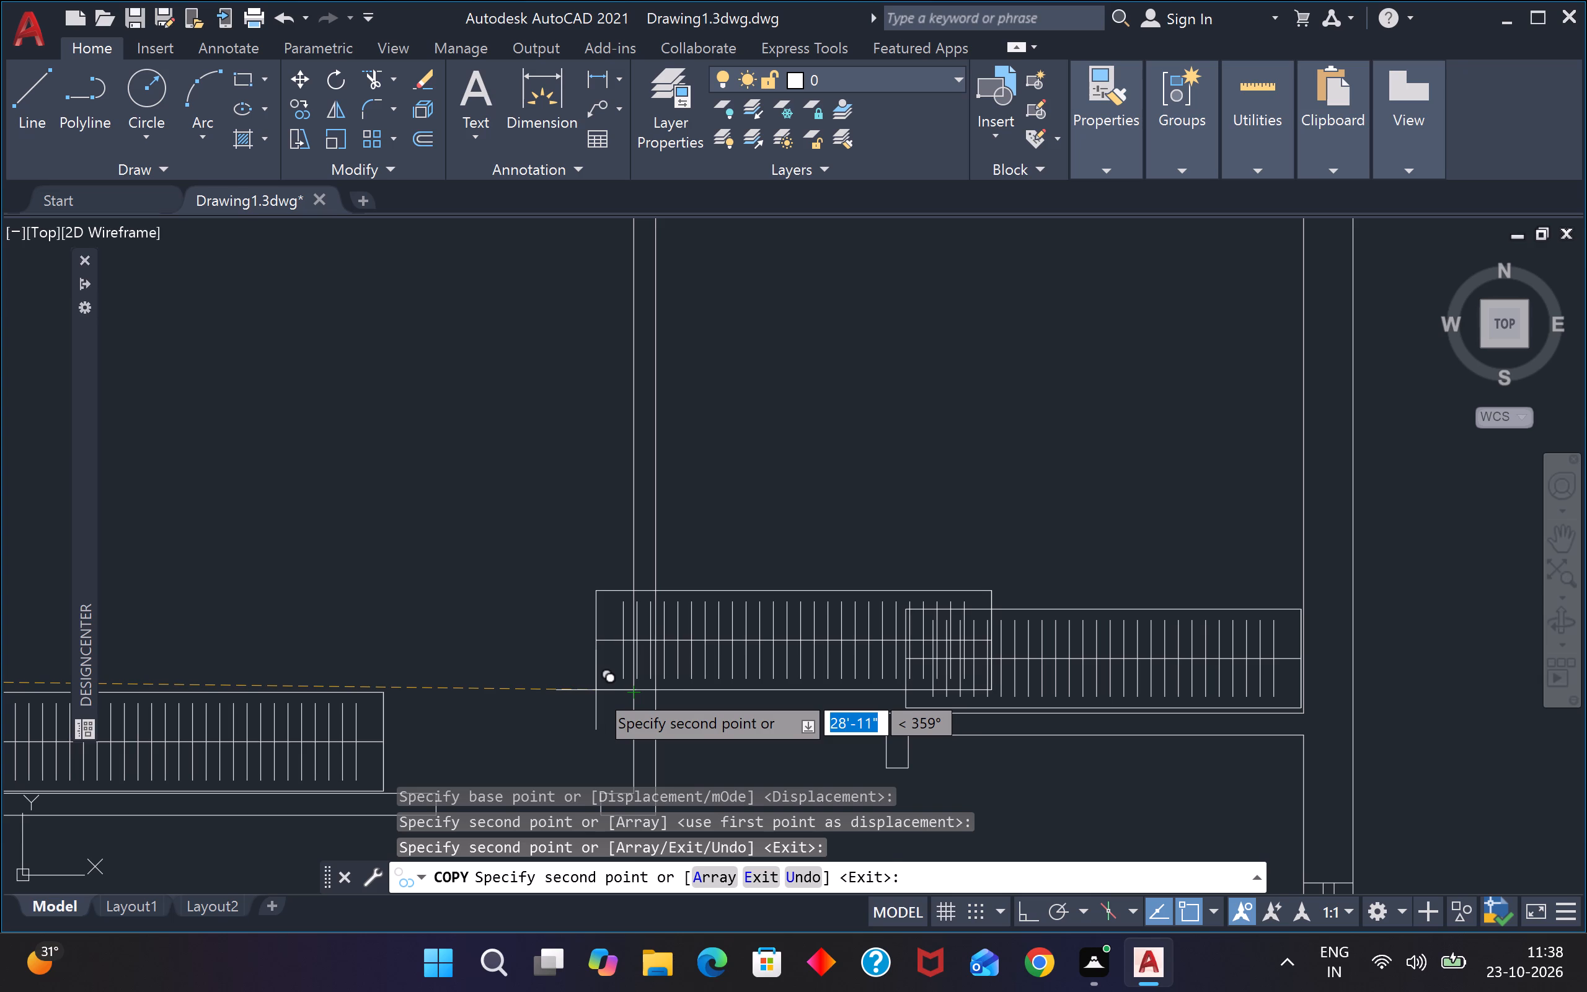
scroll(596, 690, down, 2)
key(Escape)
Erase the original wardrobe unit standing outside the floor plan to the west.
scroll(566, 709, down, 4)
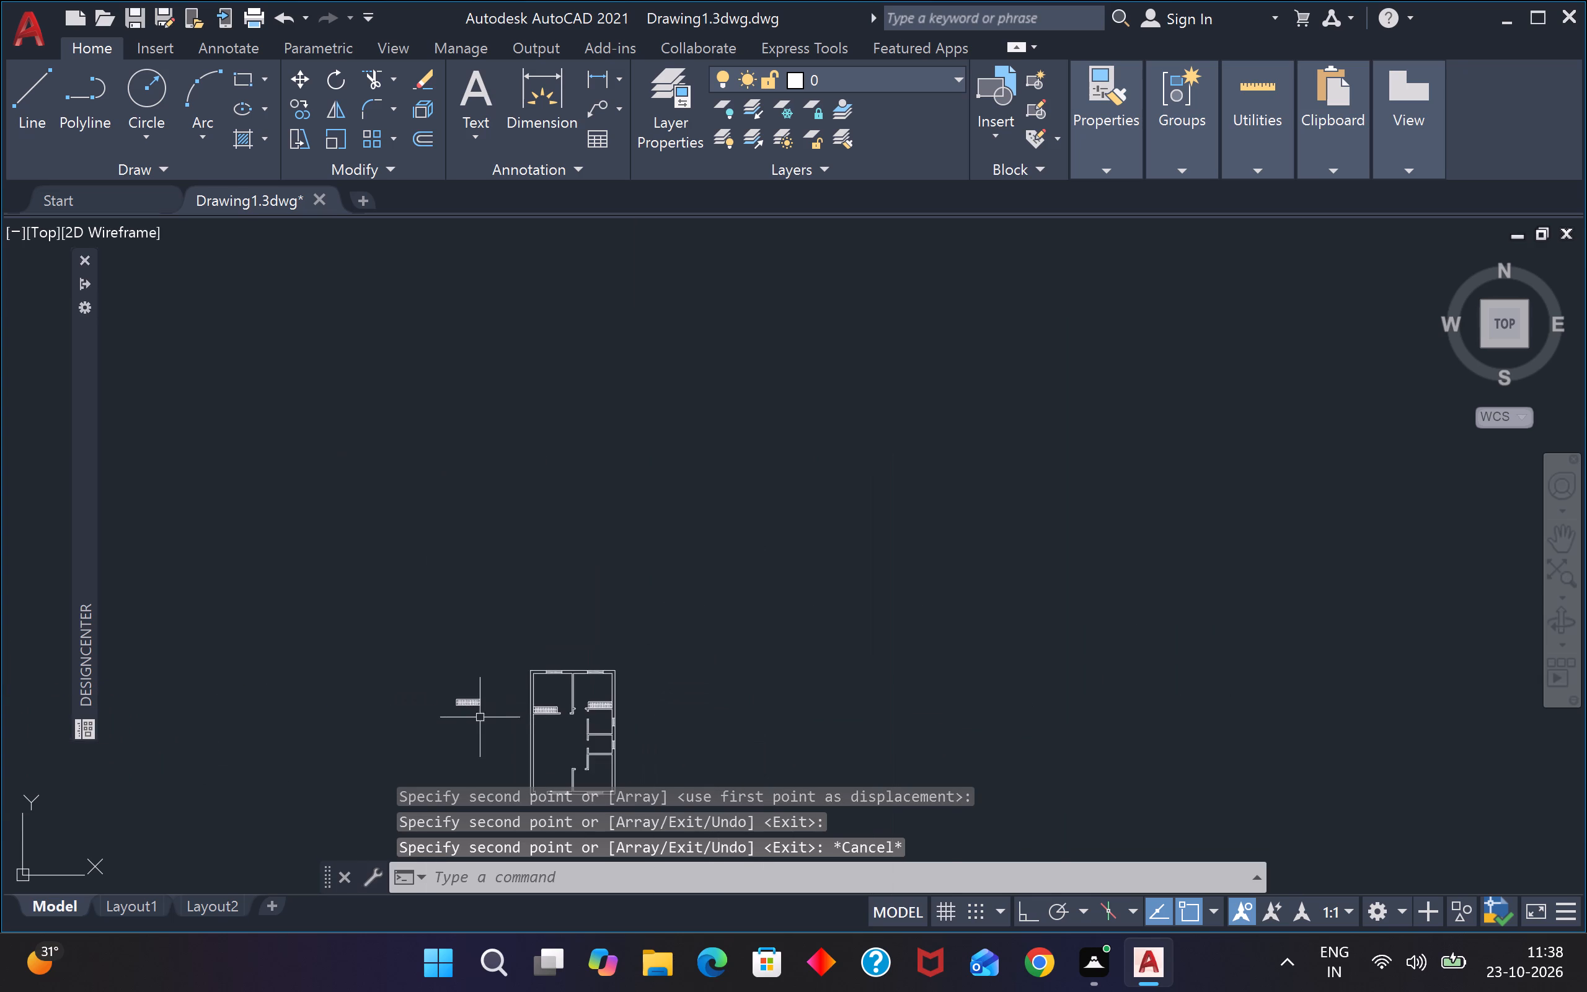
scroll(469, 702, up, 3)
drag(578, 655, 575, 662)
drag(378, 810, 386, 810)
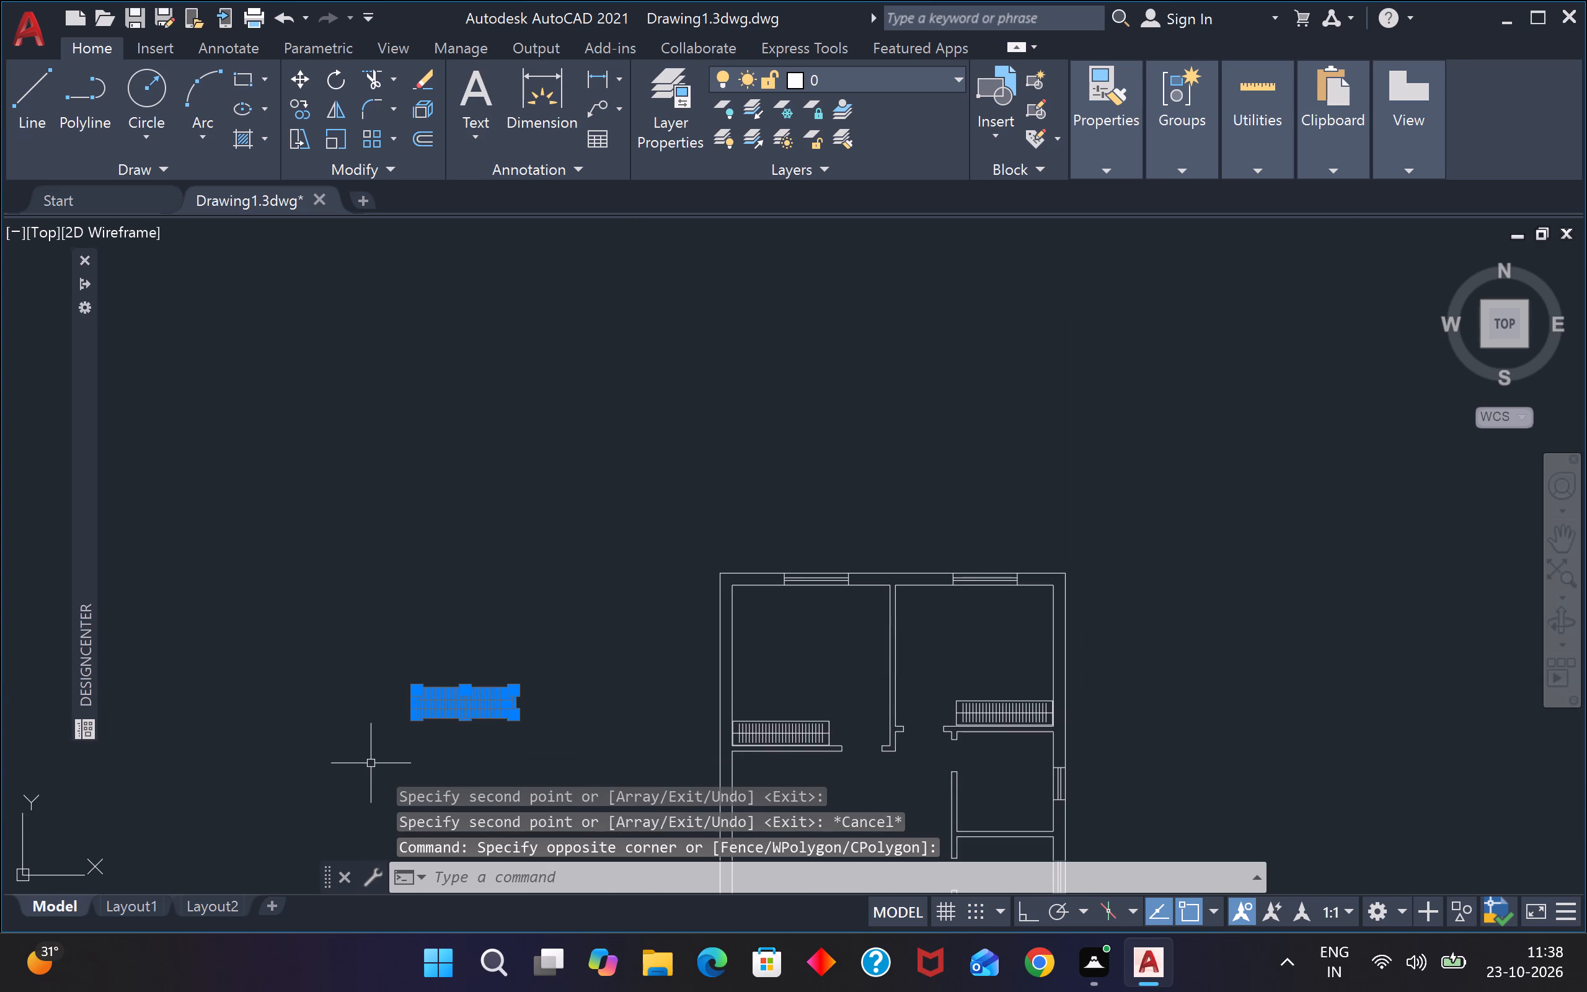
key(Delete)
Offset the southeast room's east and south inner wall lines 2' into the room.
scroll(903, 665, down, 3)
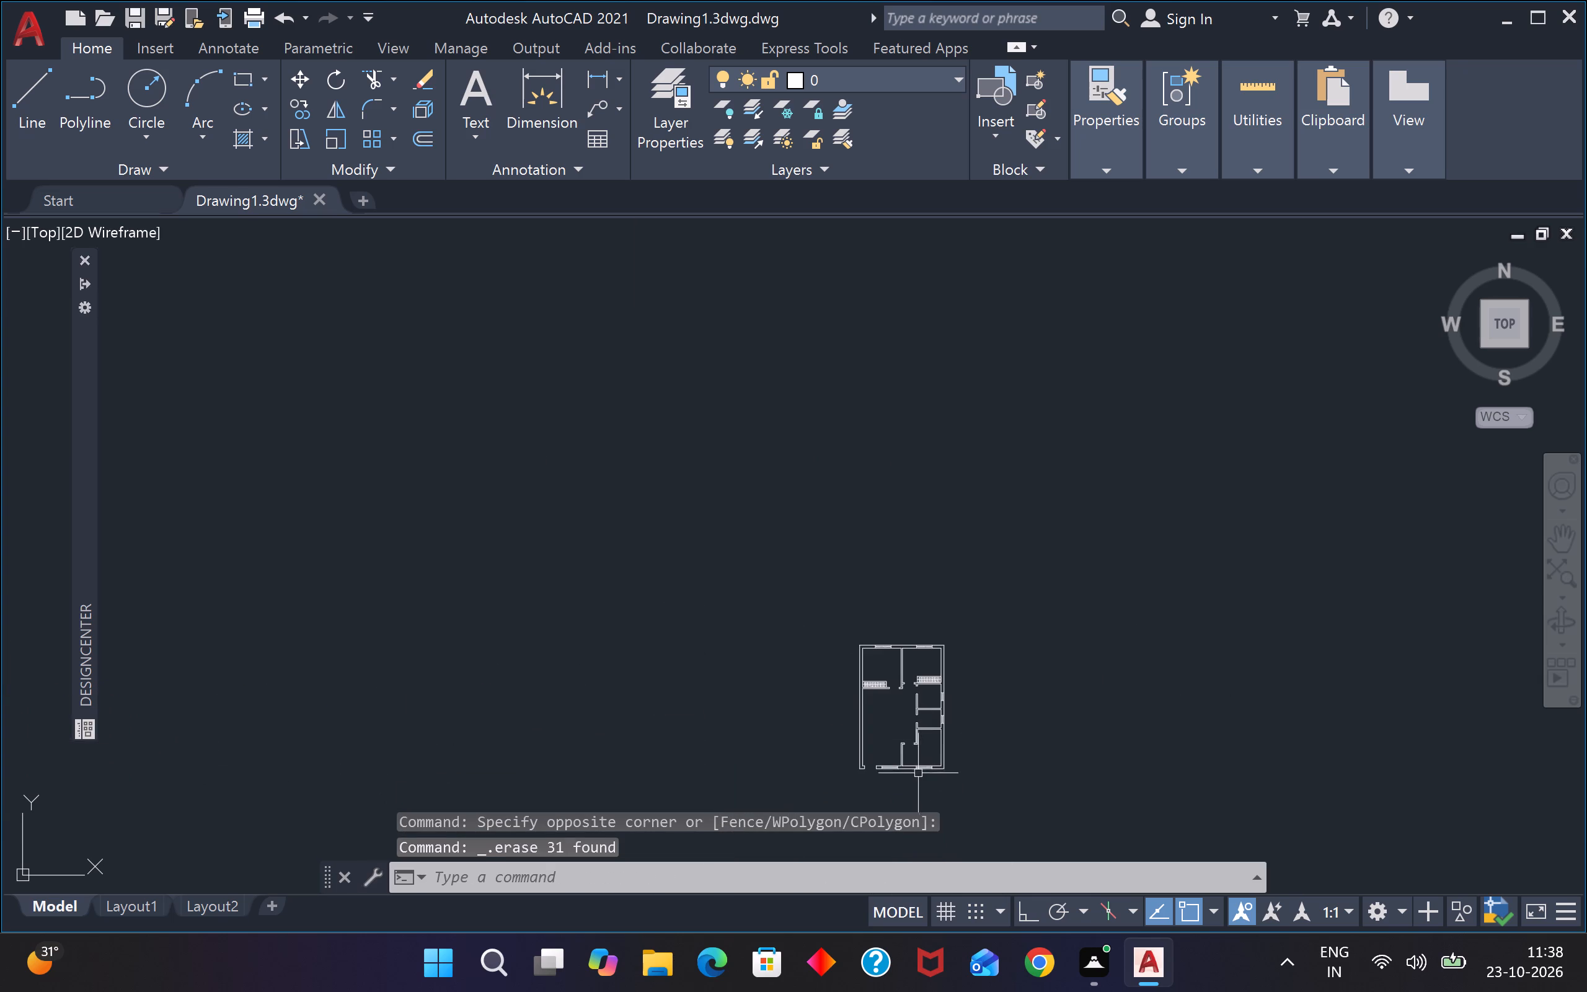
scroll(909, 735, down, 1)
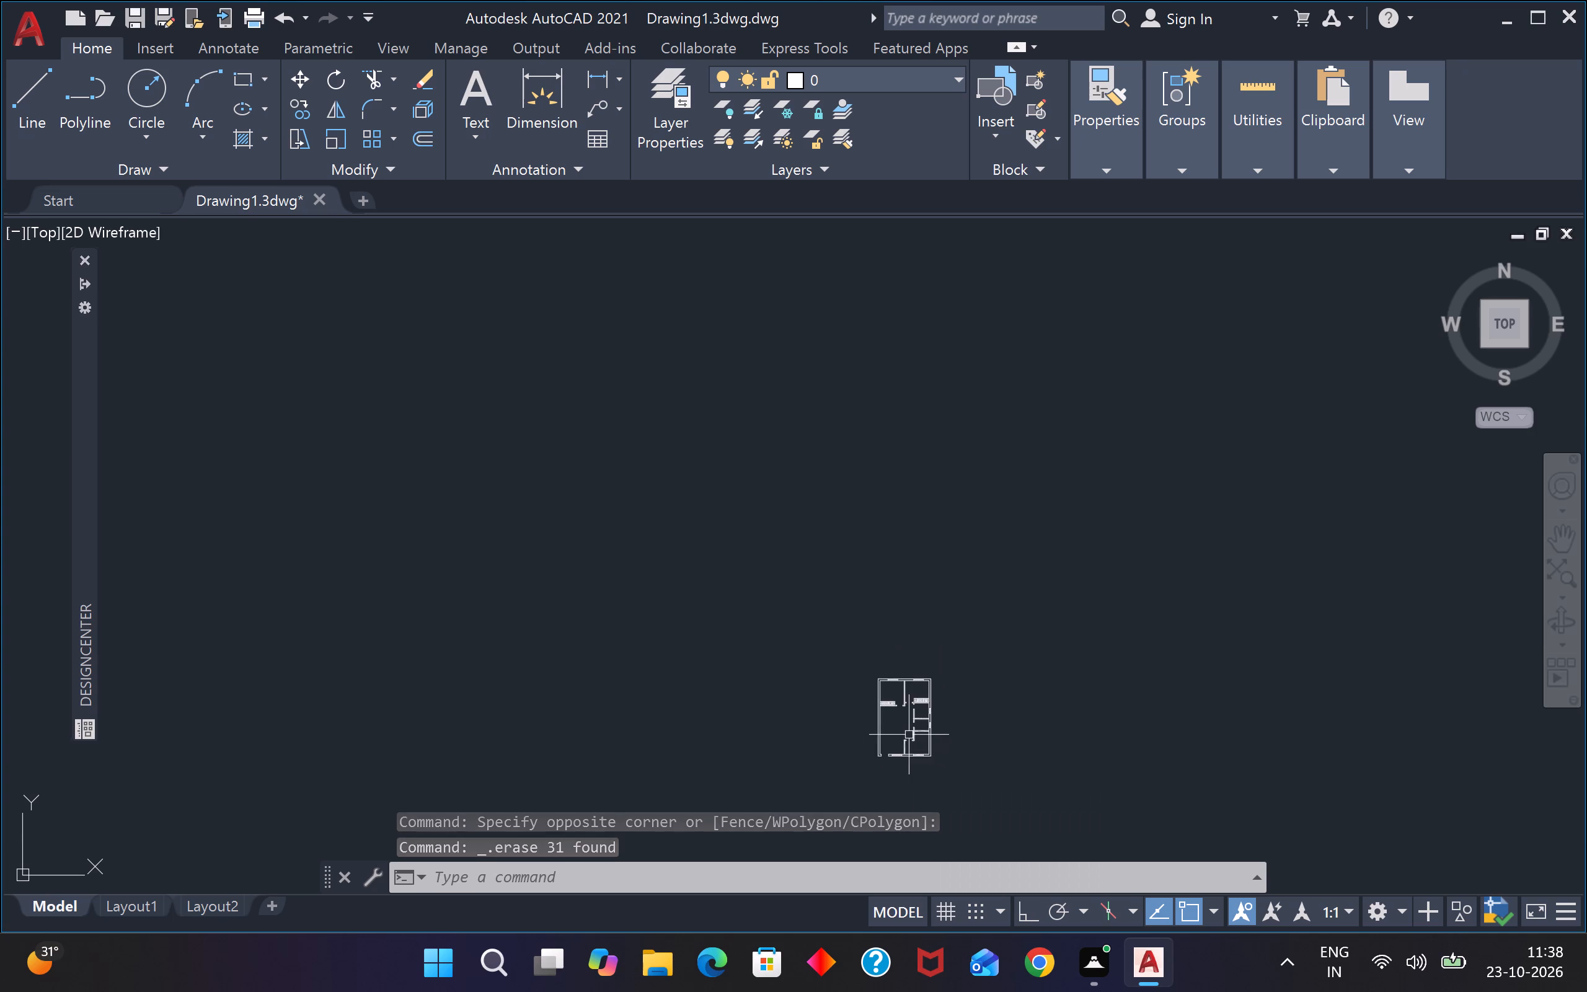
scroll(946, 766, up, 2)
scroll(869, 692, up, 2)
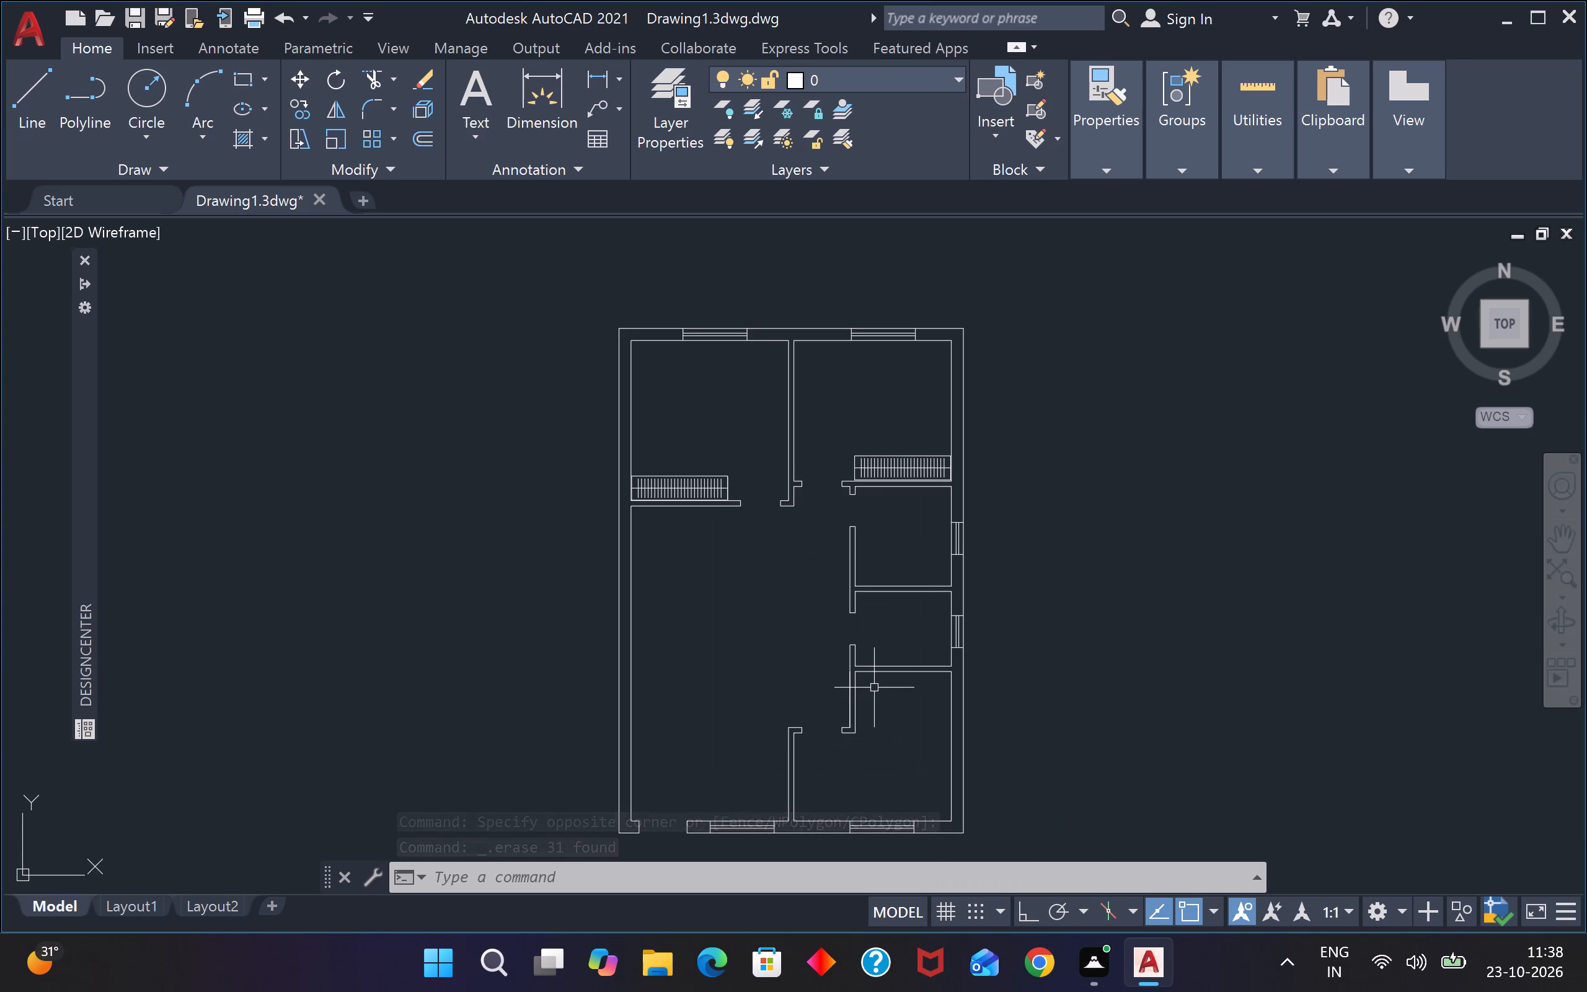
key(o)
key(space)
text(2')
key(Return)
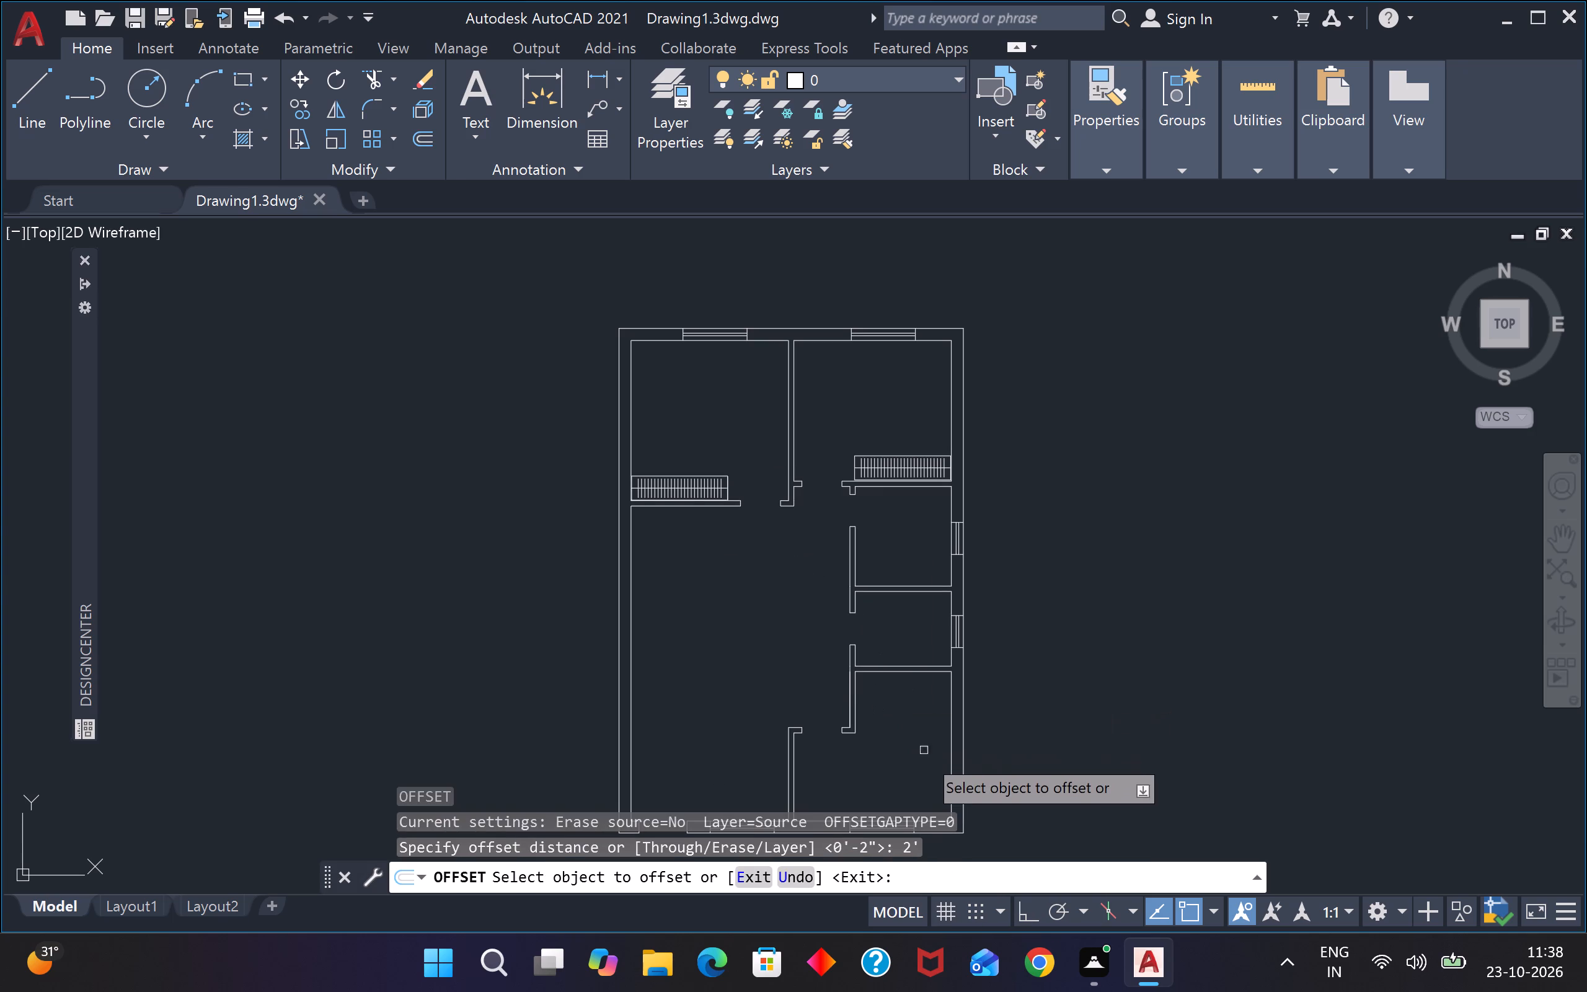
click(948, 774)
click(898, 770)
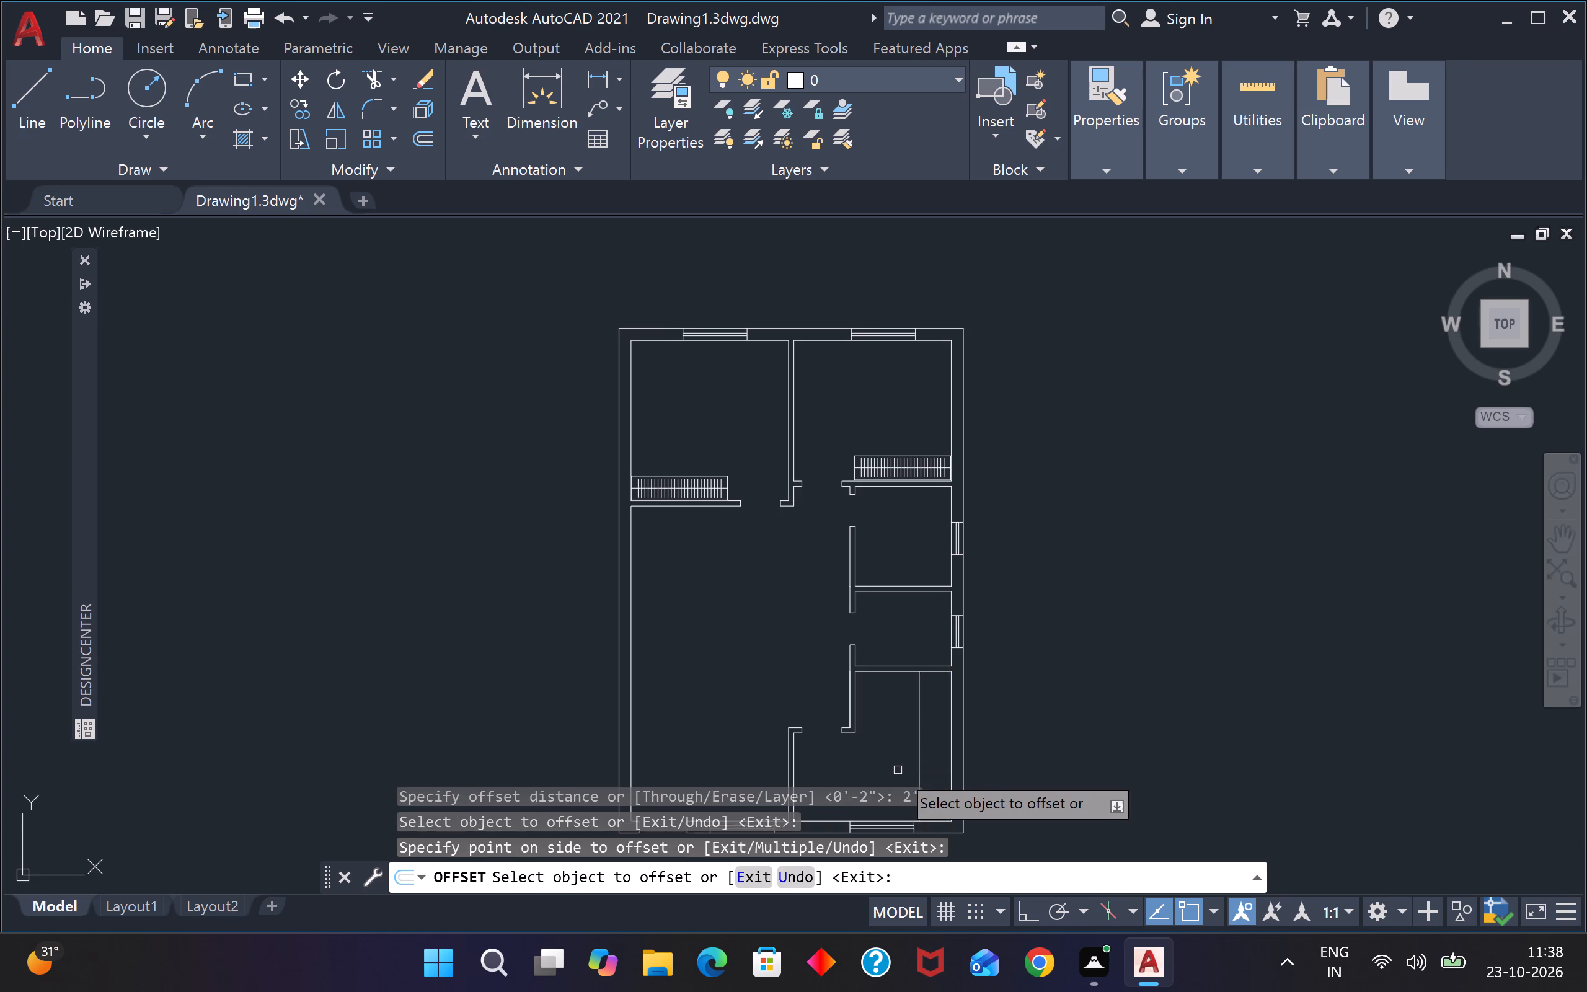
scroll(902, 745, down, 3)
scroll(898, 760, up, 3)
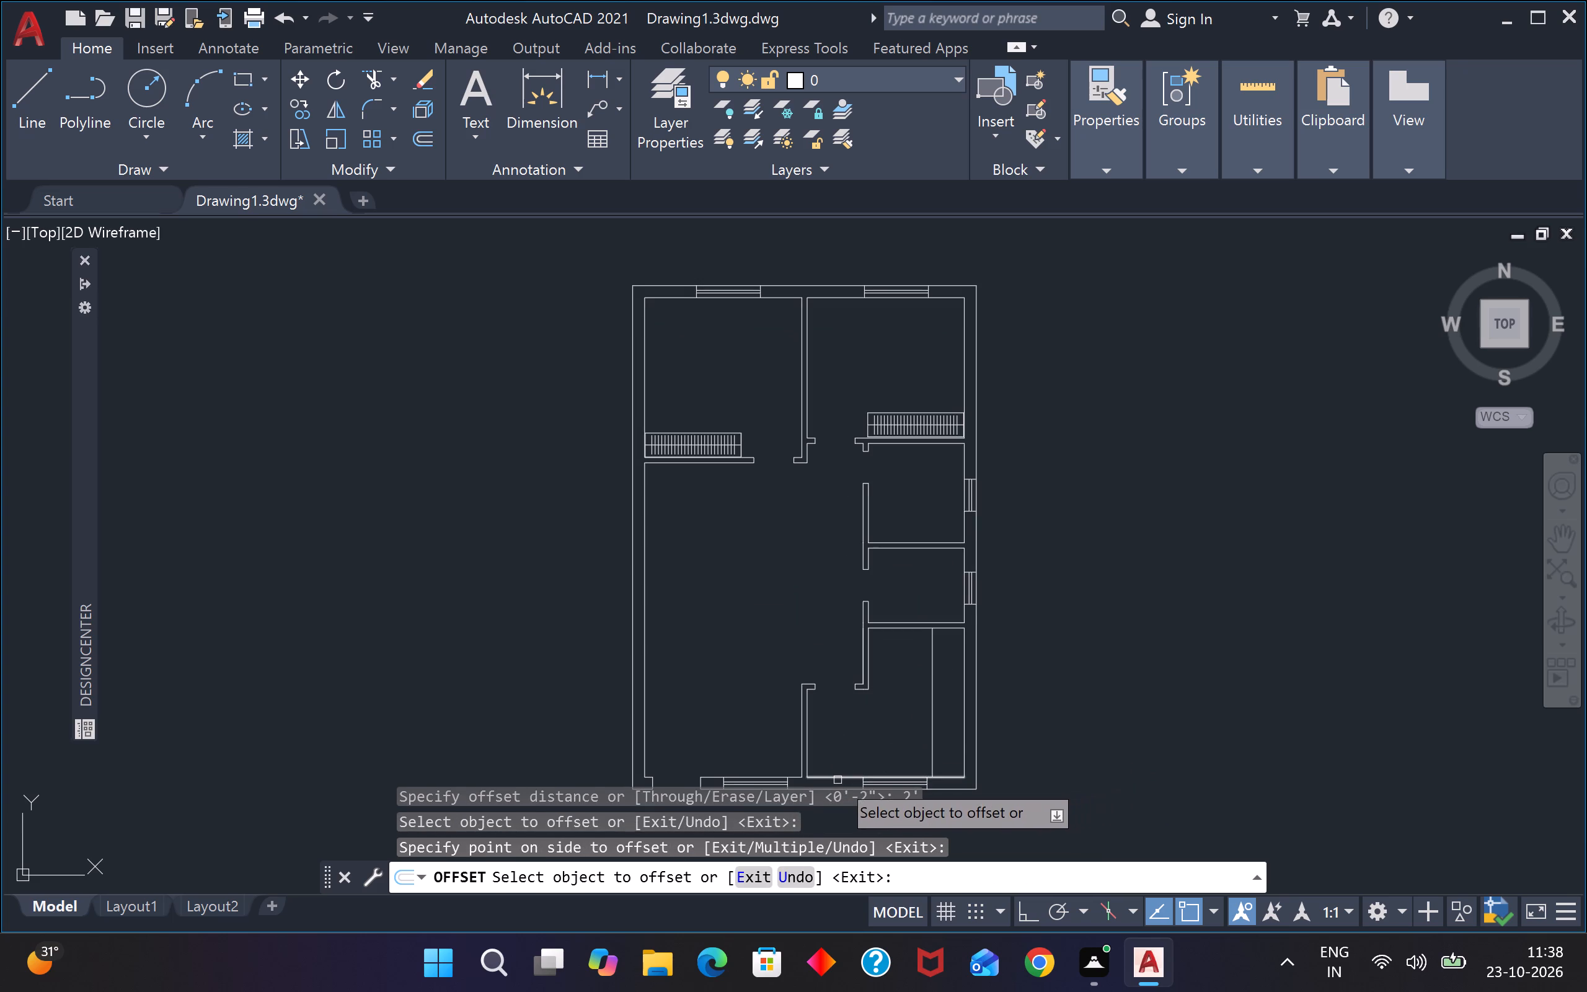
click(838, 779)
click(843, 729)
key(Escape)
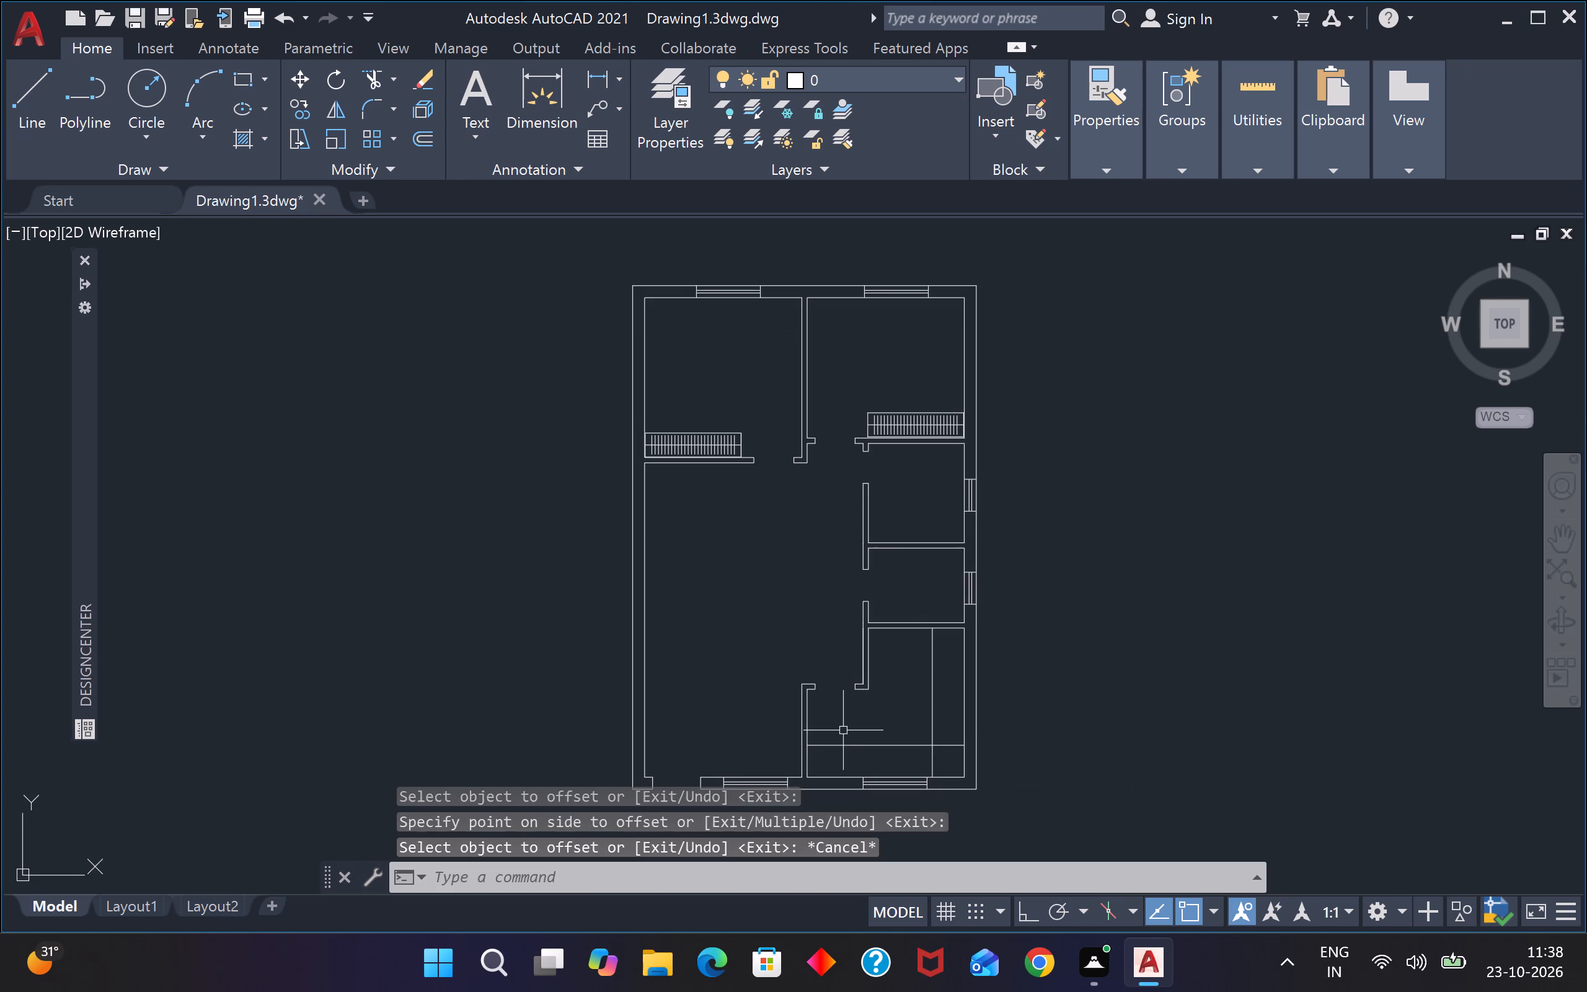
key(Escape)
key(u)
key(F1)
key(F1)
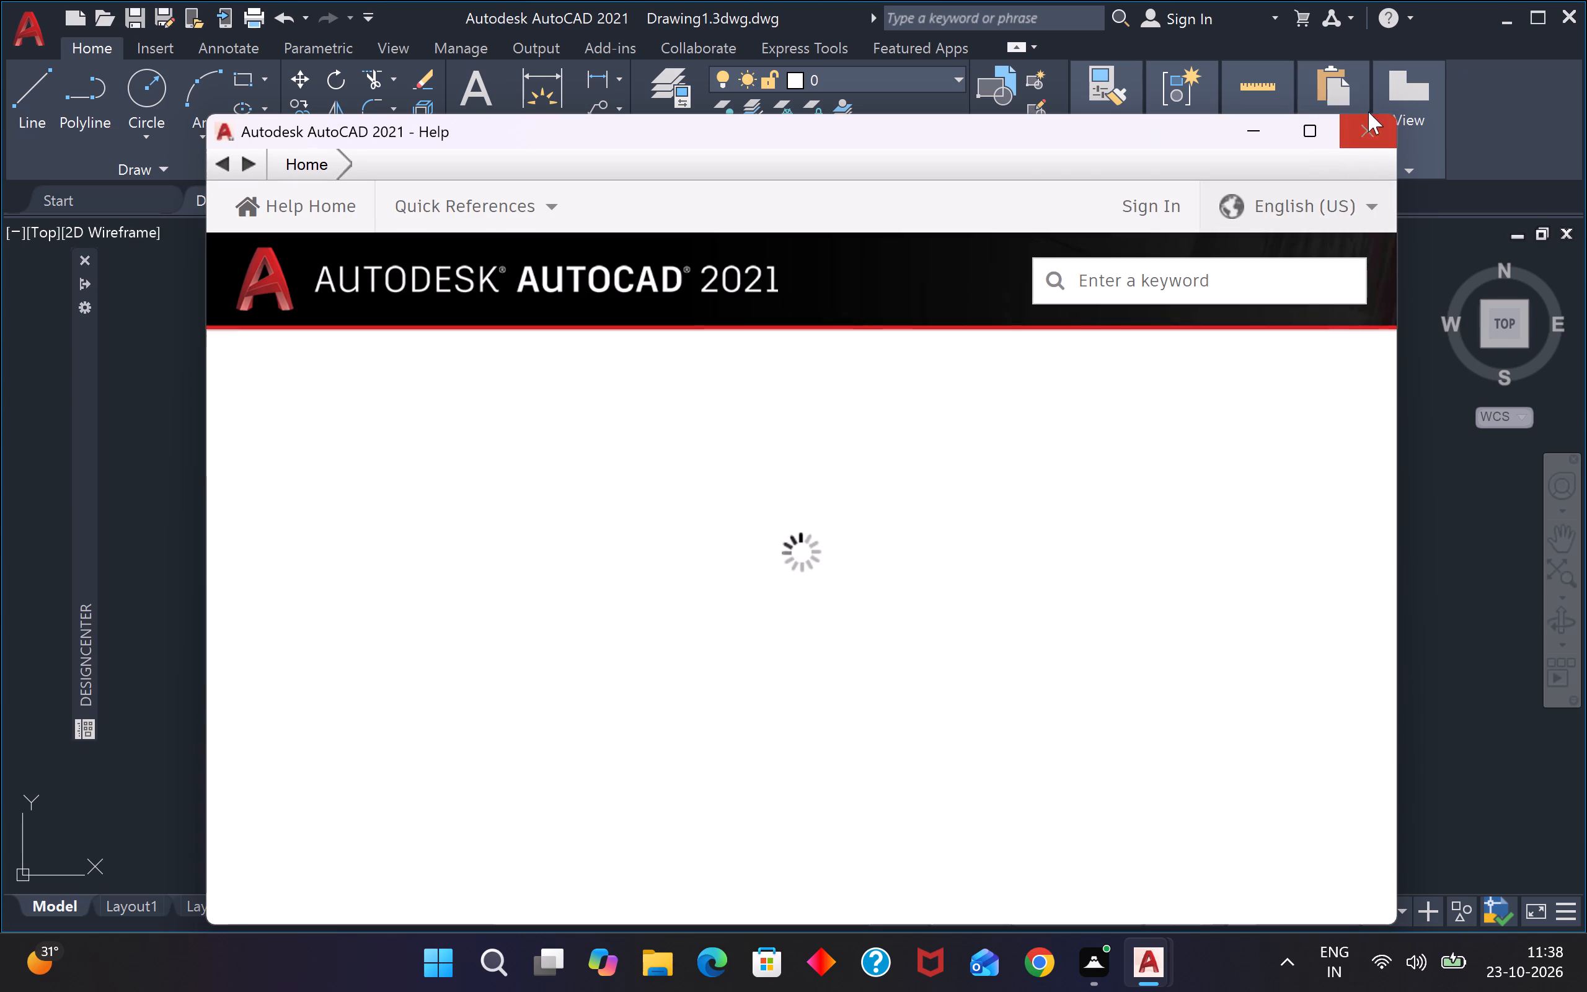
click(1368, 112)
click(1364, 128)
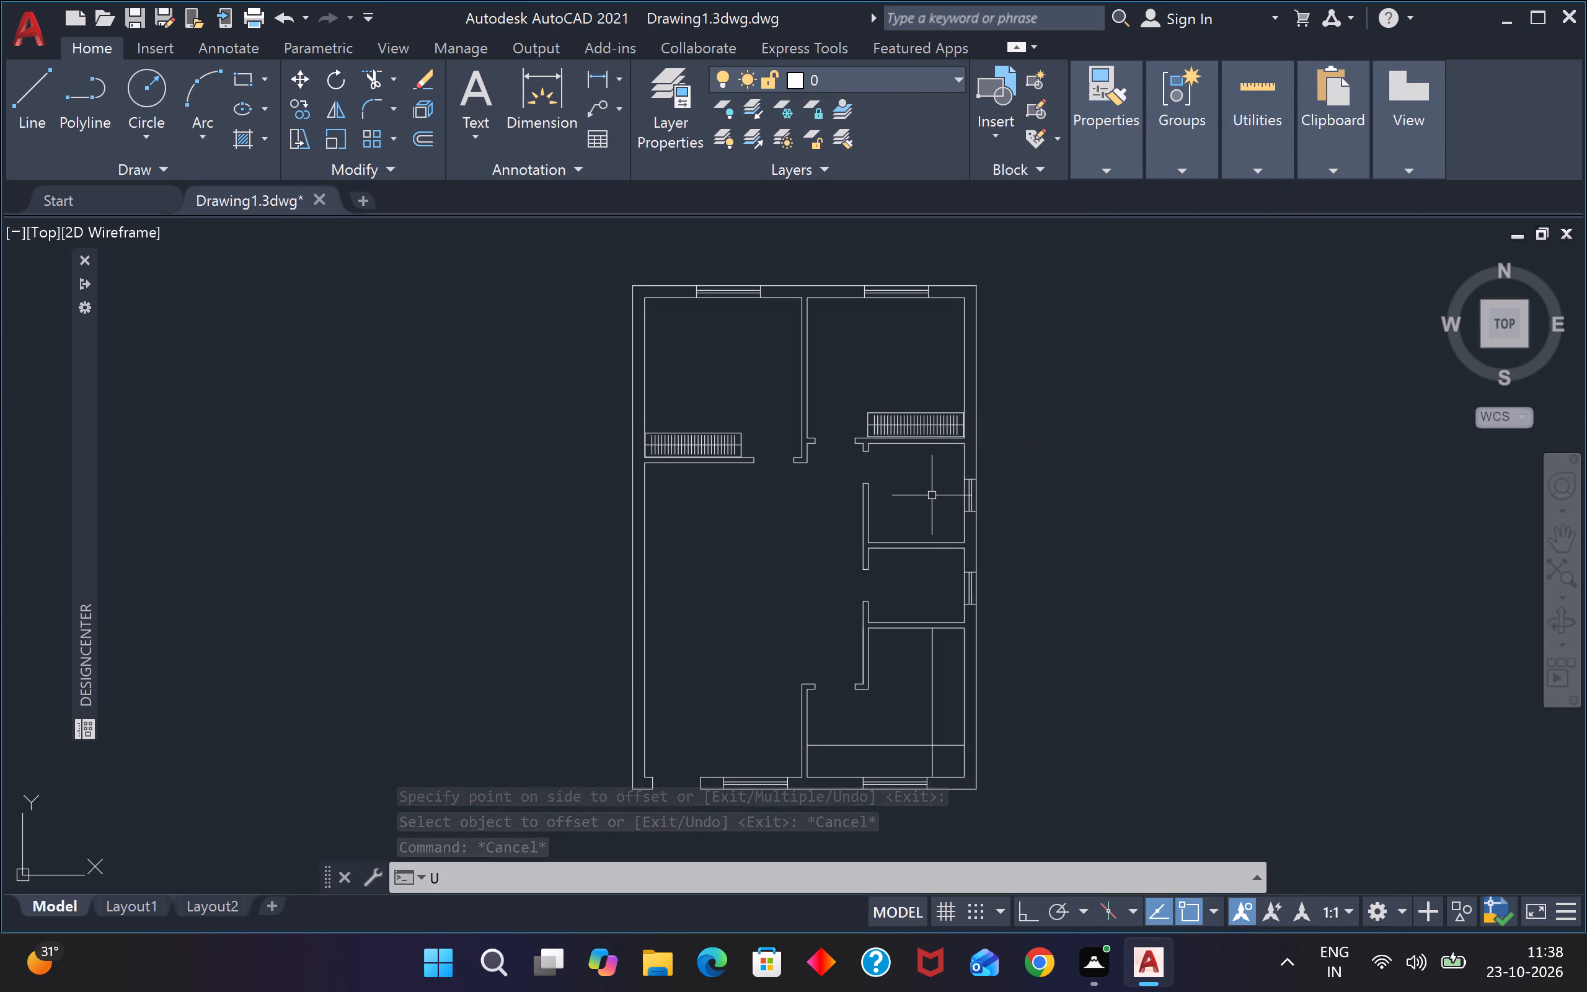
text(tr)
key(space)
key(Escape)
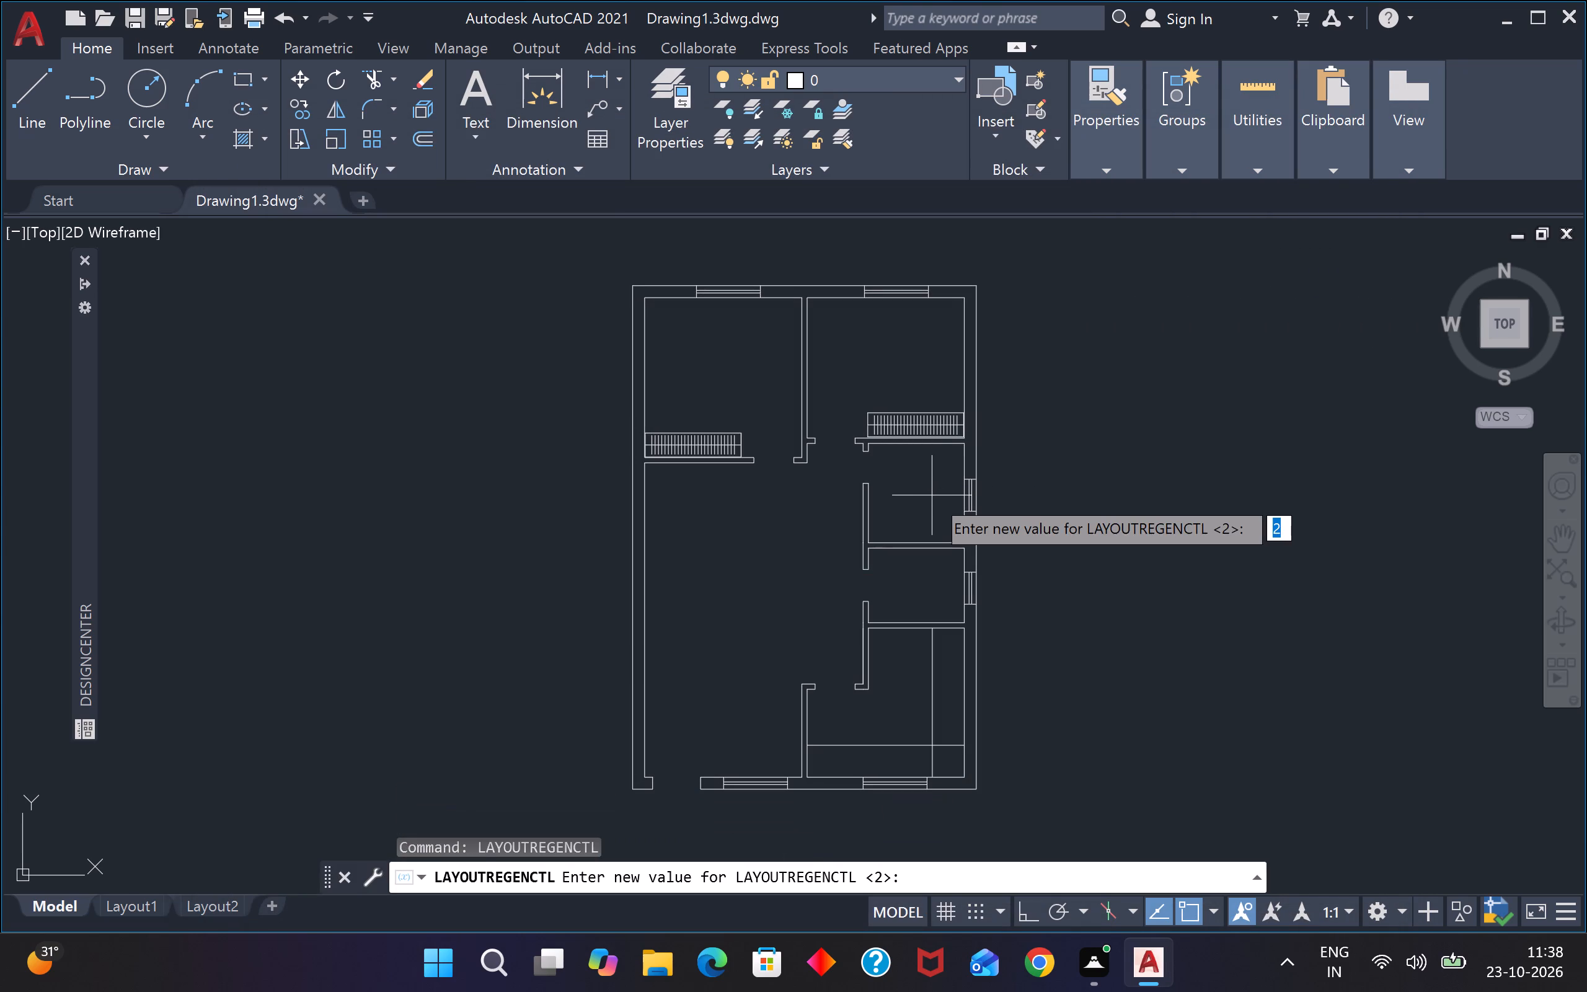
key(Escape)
Trim the two offset lines beyond their intersection to form an L-shaped counter along the southeast room's east and south walls.
text(tr)
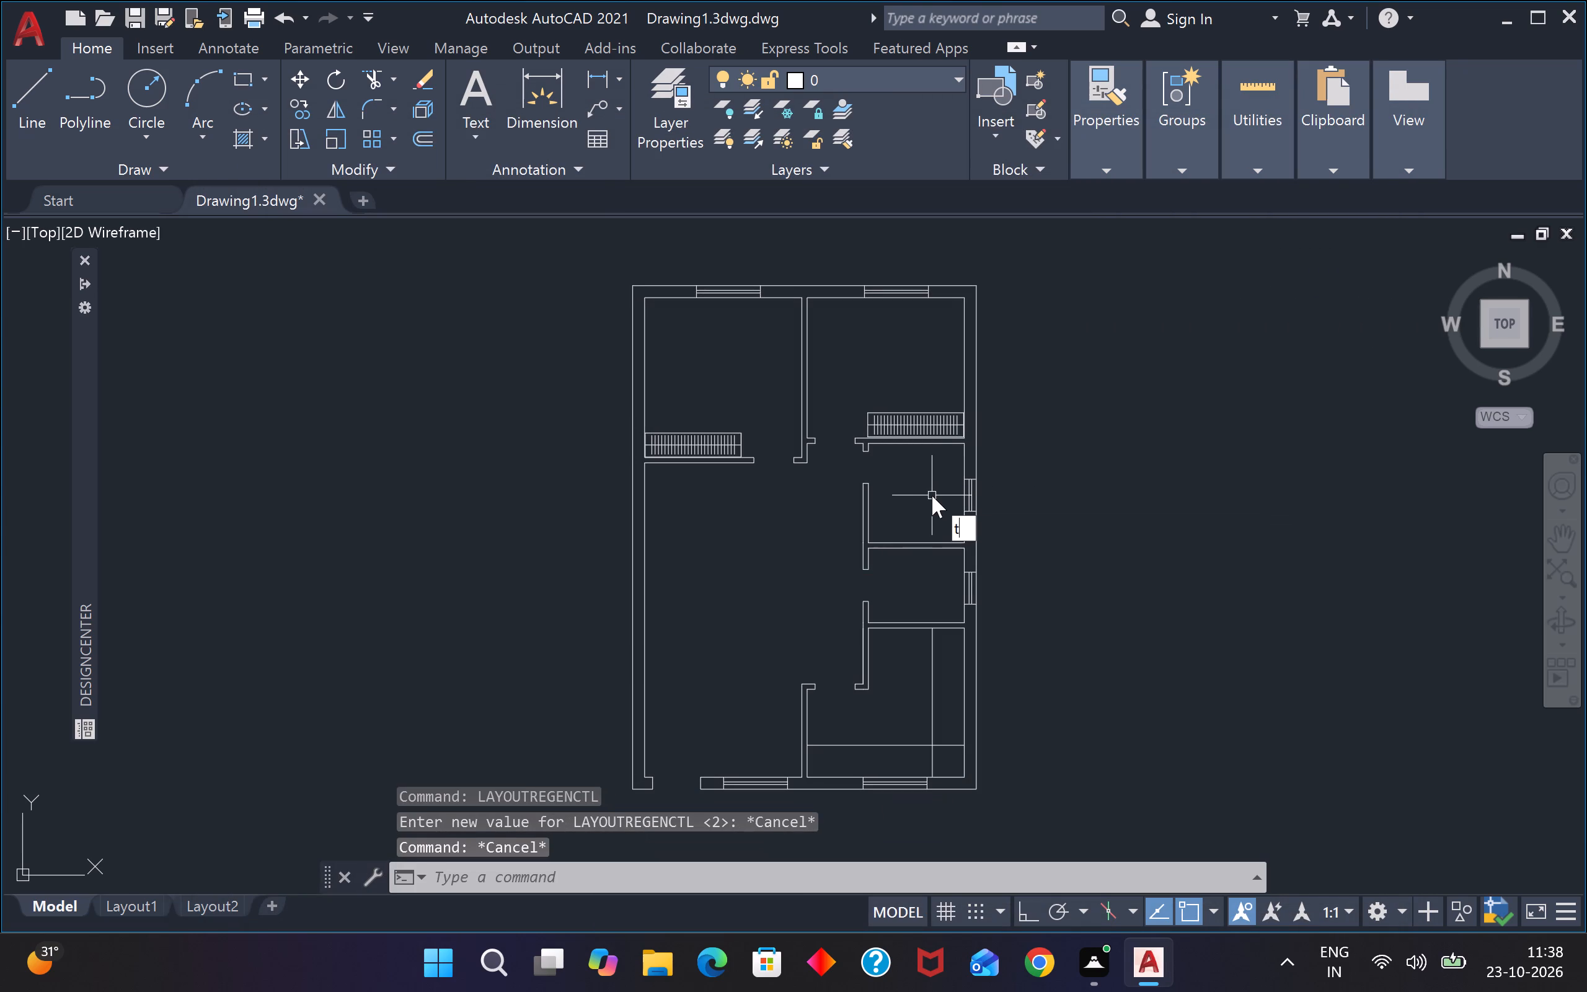
key(space)
scroll(943, 773, up, 3)
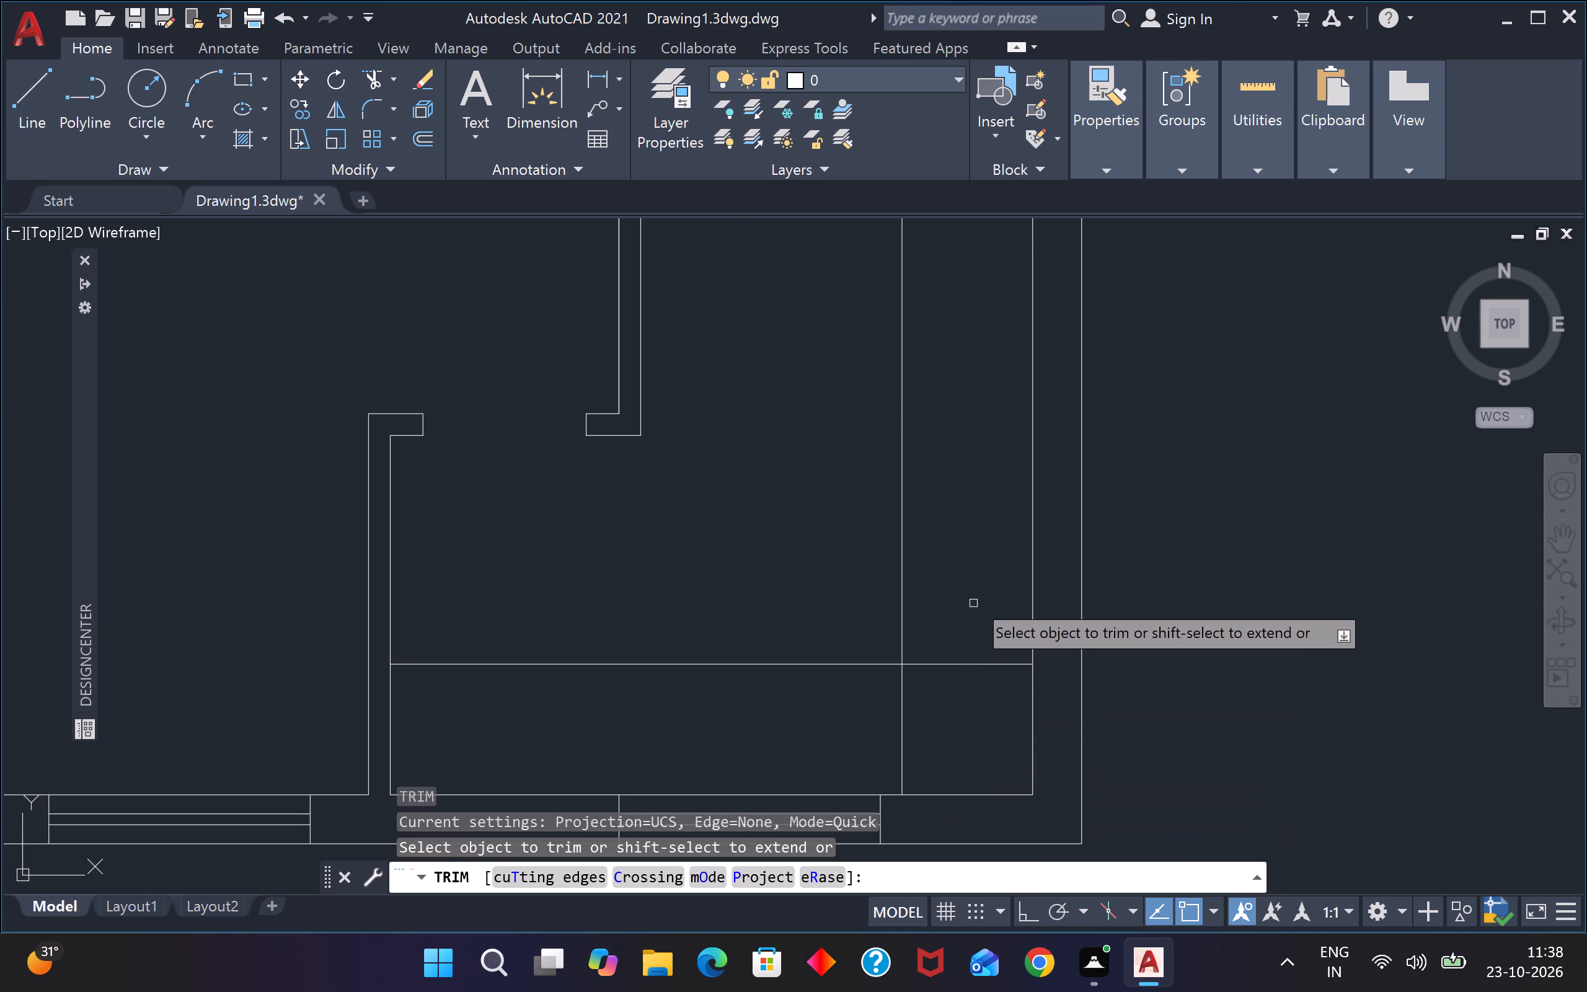
click(973, 597)
click(932, 699)
drag(937, 698, 917, 690)
click(824, 714)
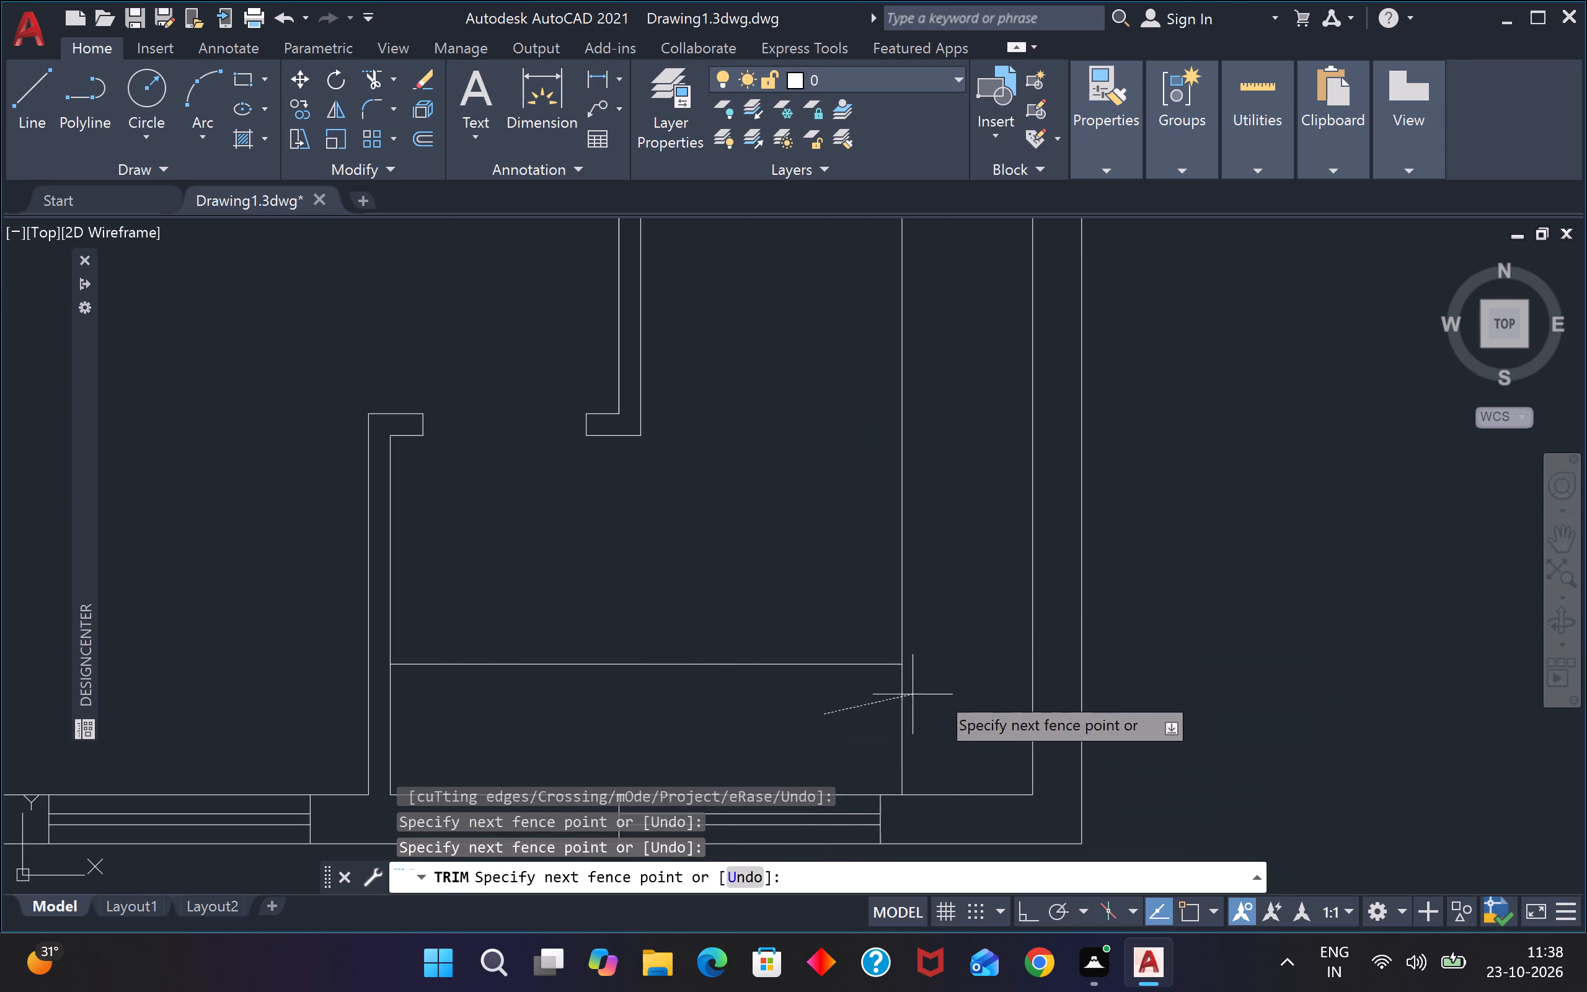
click(944, 688)
scroll(946, 685, down, 3)
key(Escape)
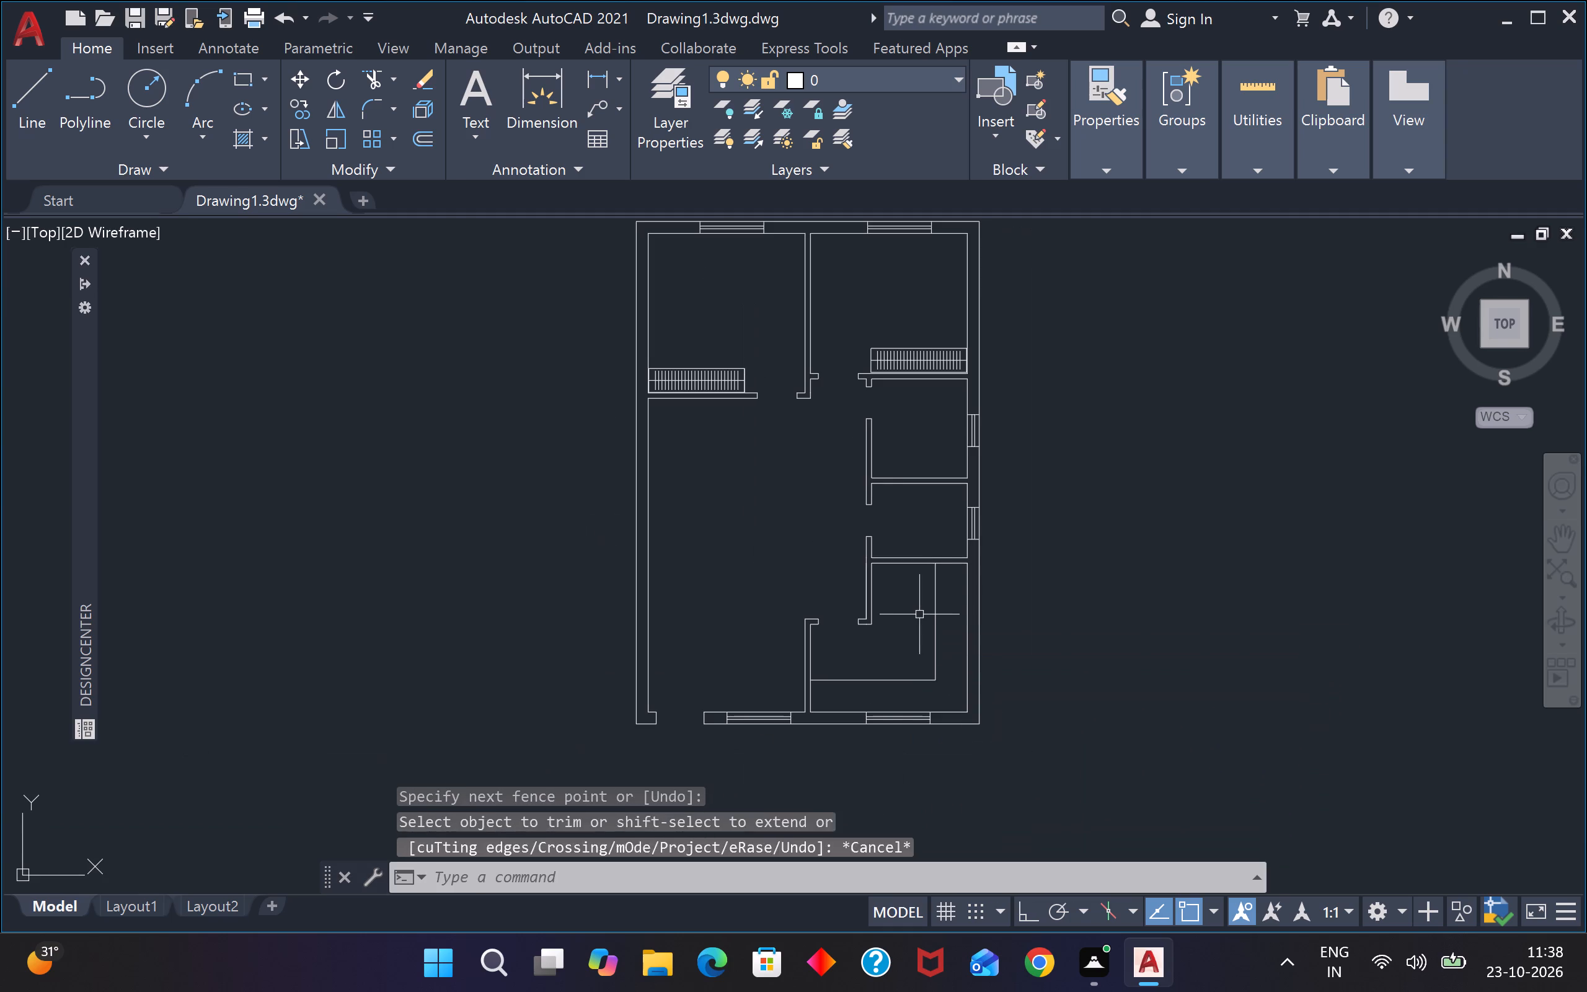
key(Escape)
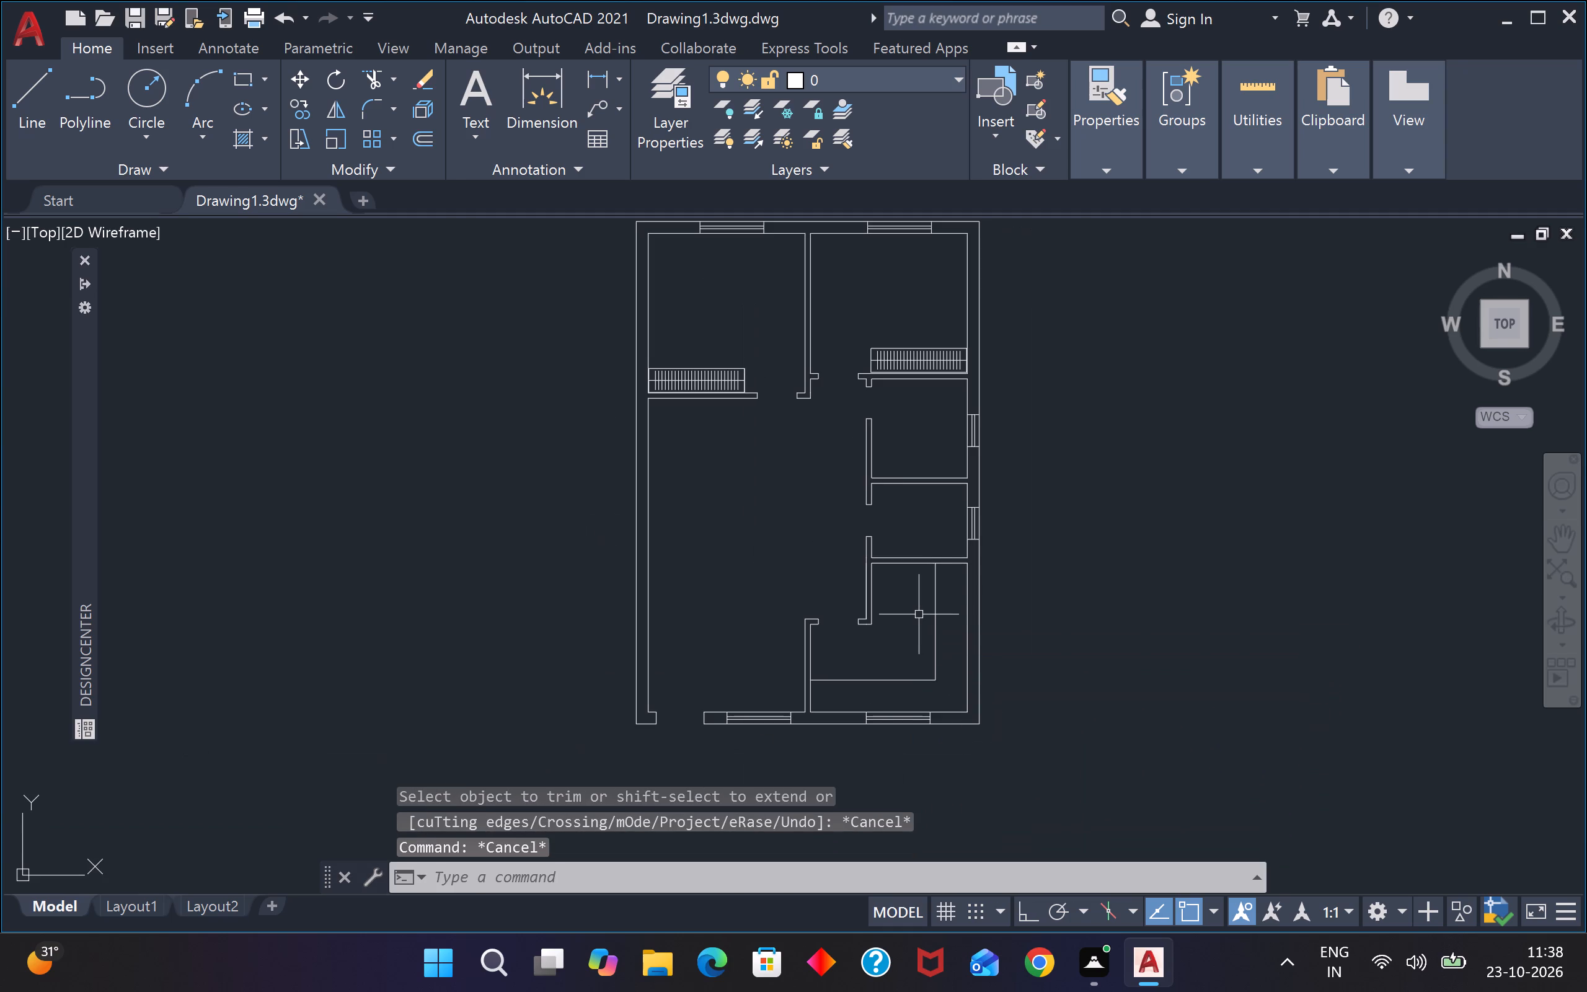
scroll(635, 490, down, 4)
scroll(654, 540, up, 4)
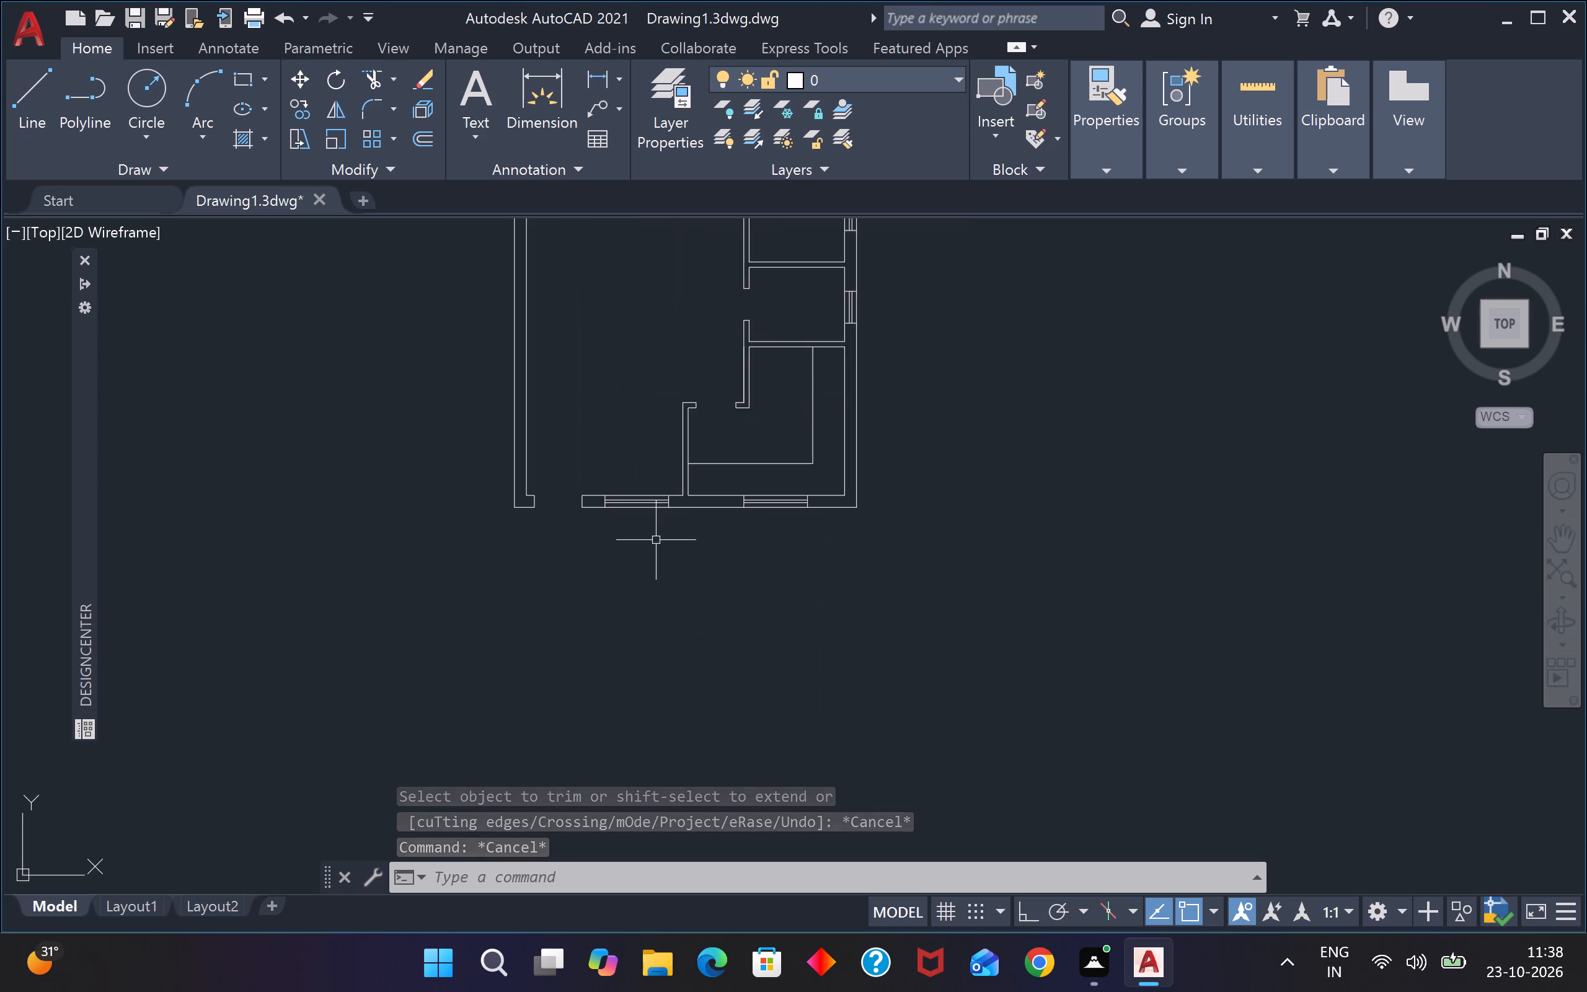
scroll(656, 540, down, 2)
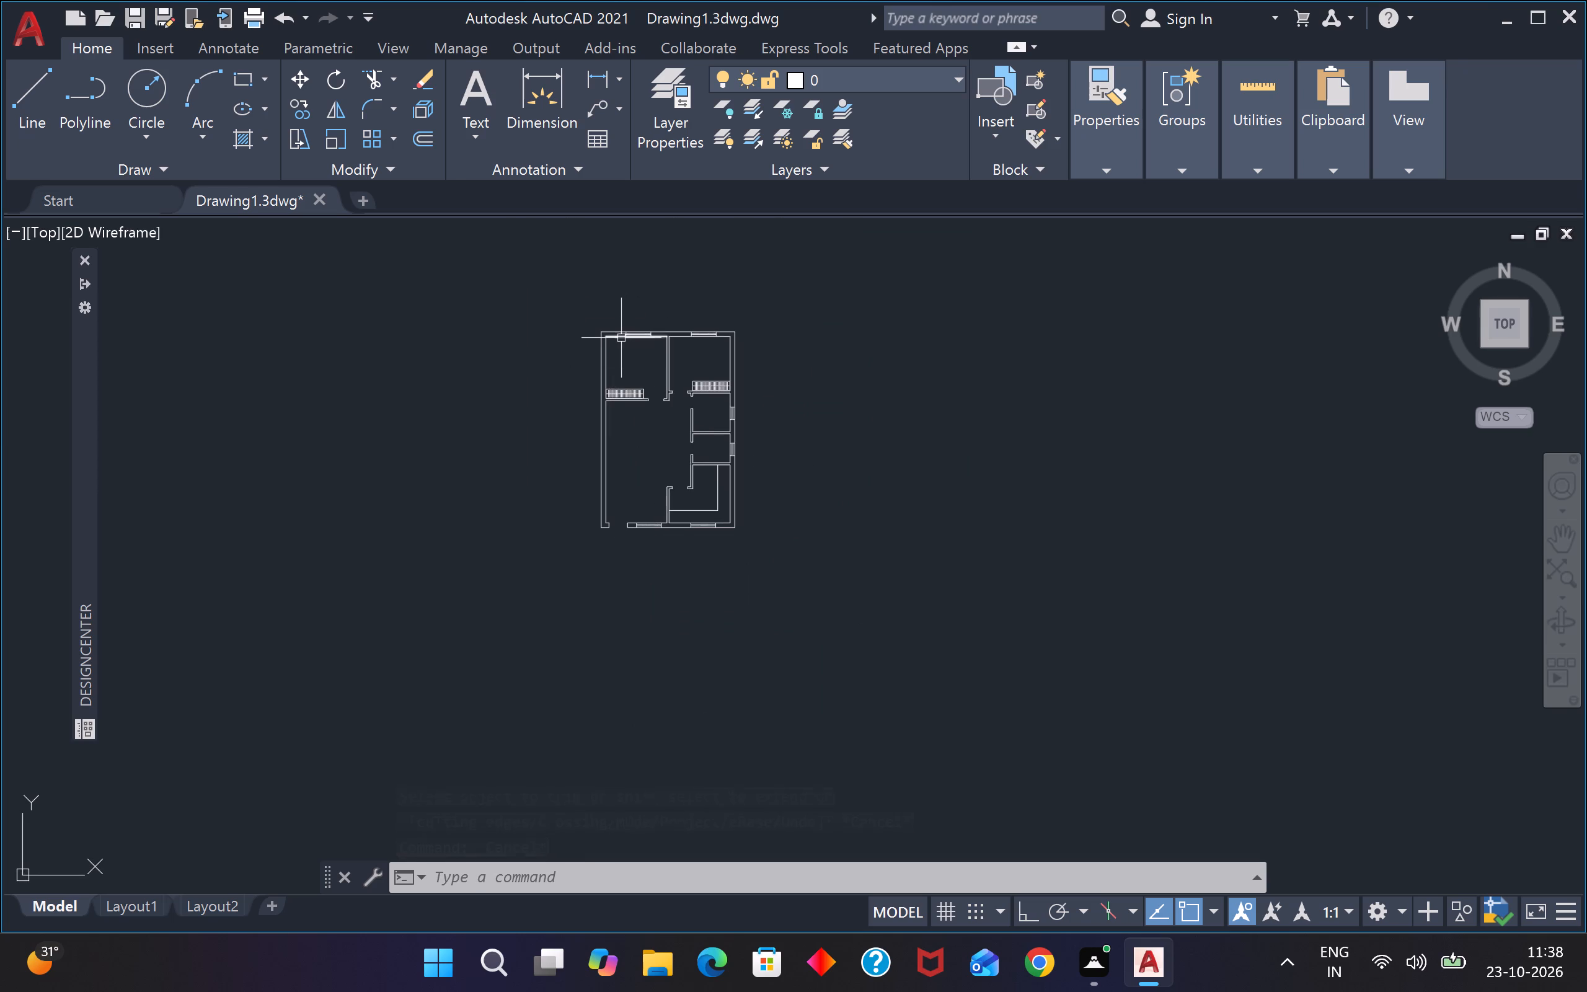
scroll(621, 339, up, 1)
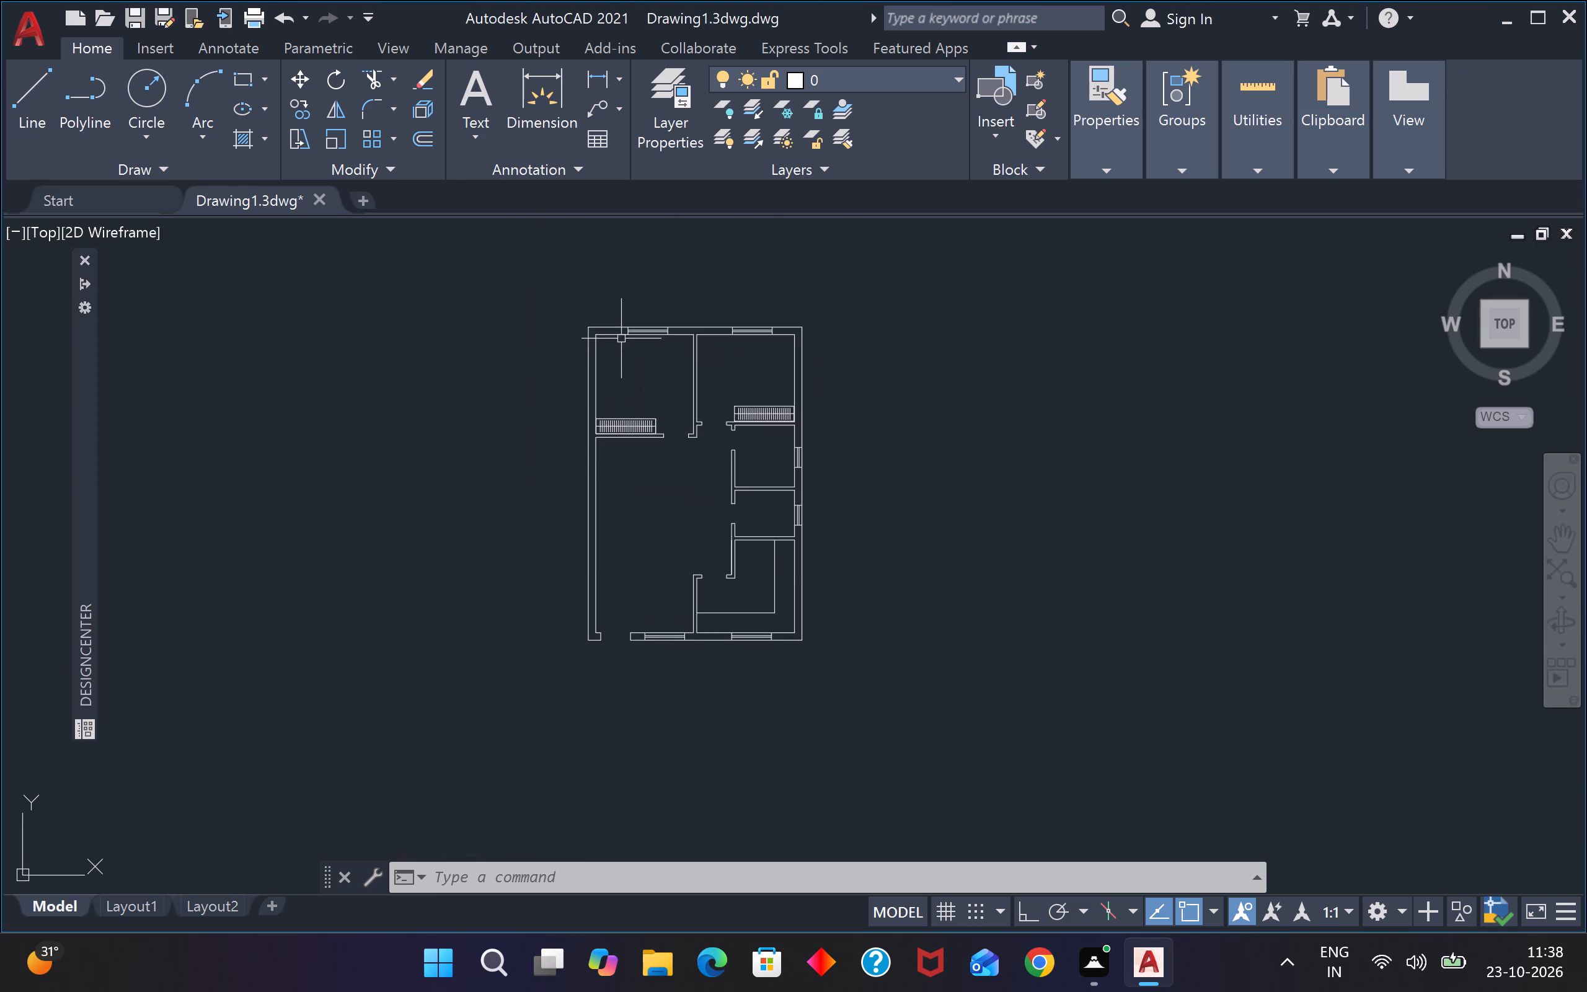
Draw a rectangle about 1'-6" by 4'-8" against the east wall of the northwest bedroom.
scroll(621, 339, up, 1)
key(Escape)
key(Escape)
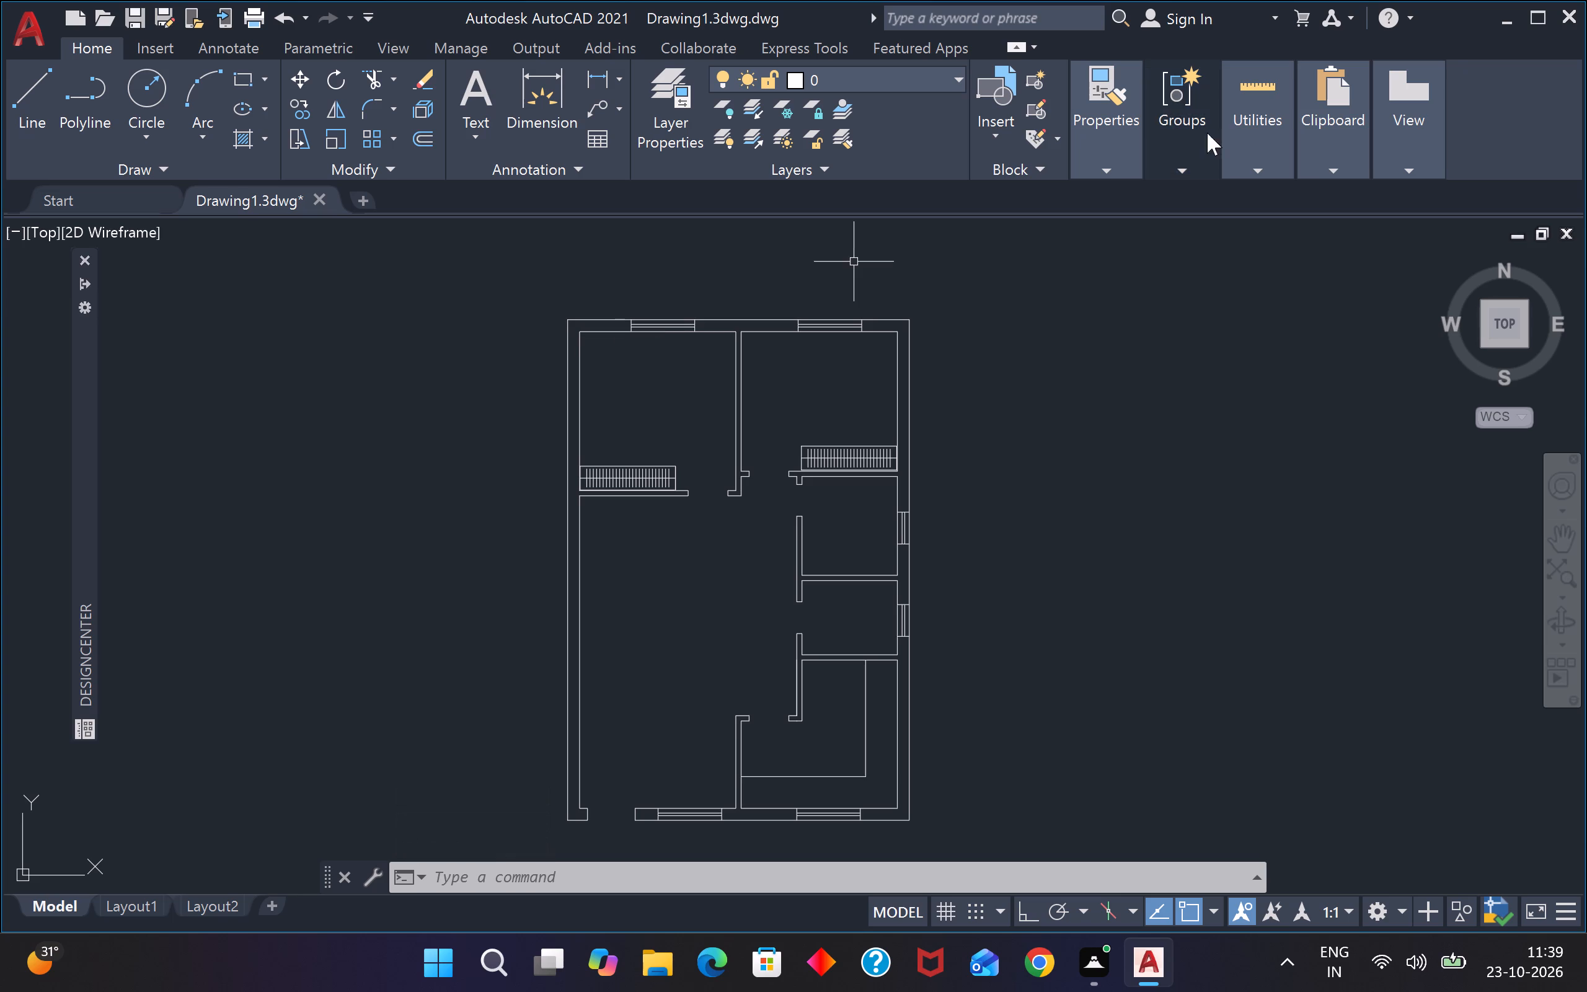
text(re)
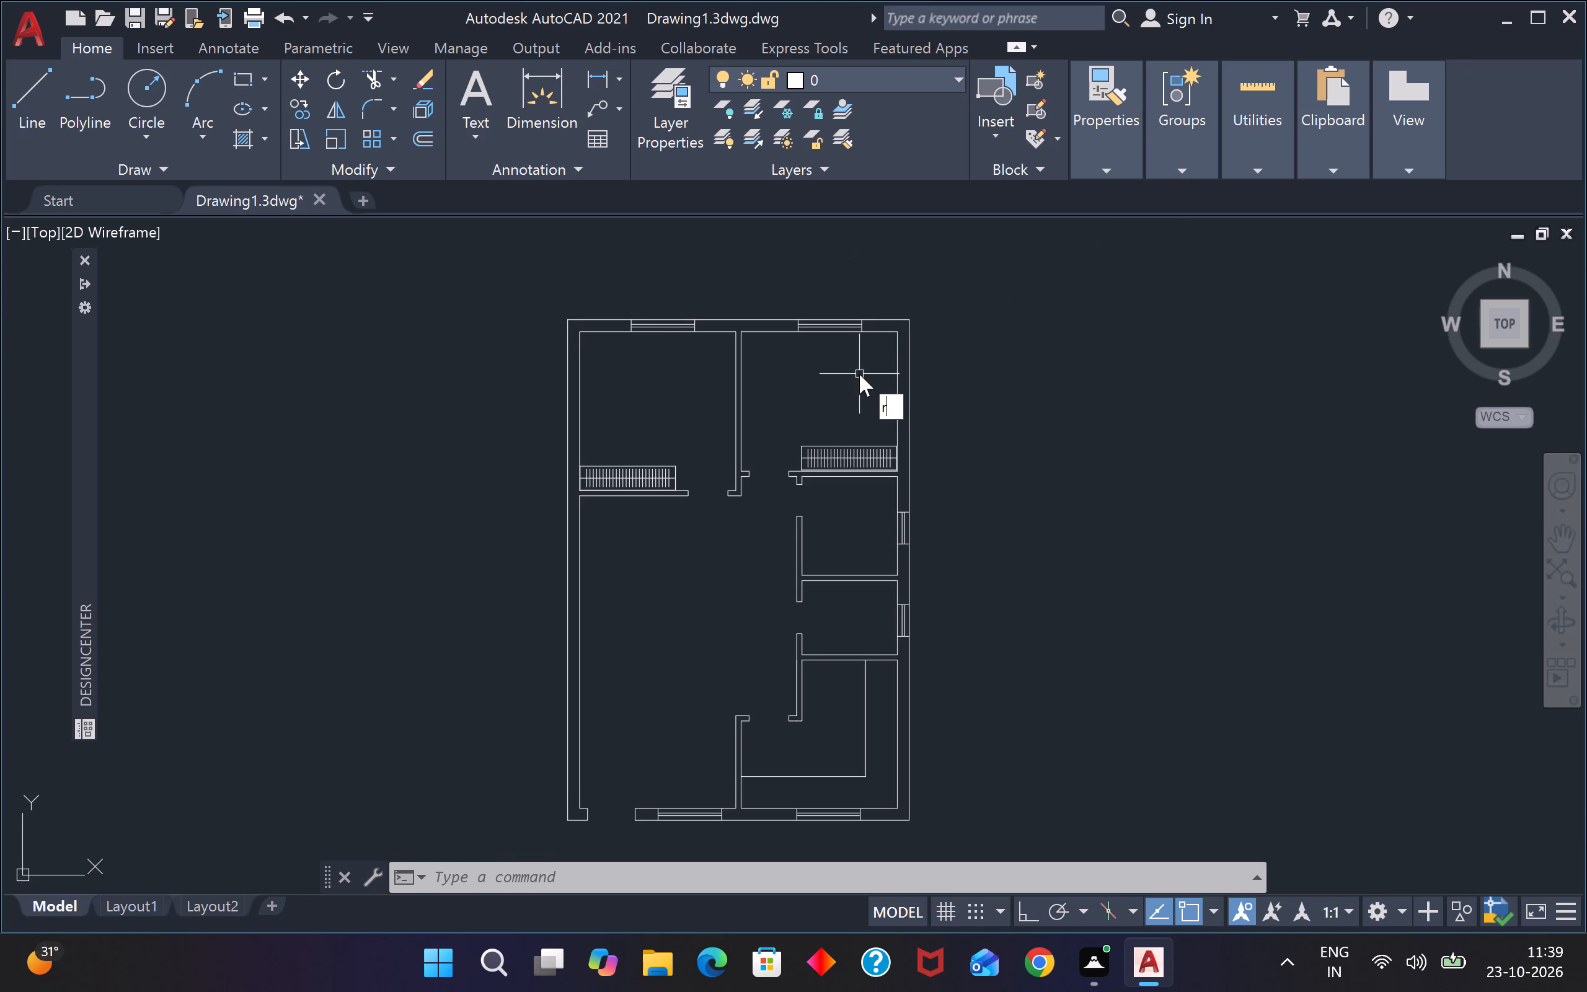
text(c)
key(space)
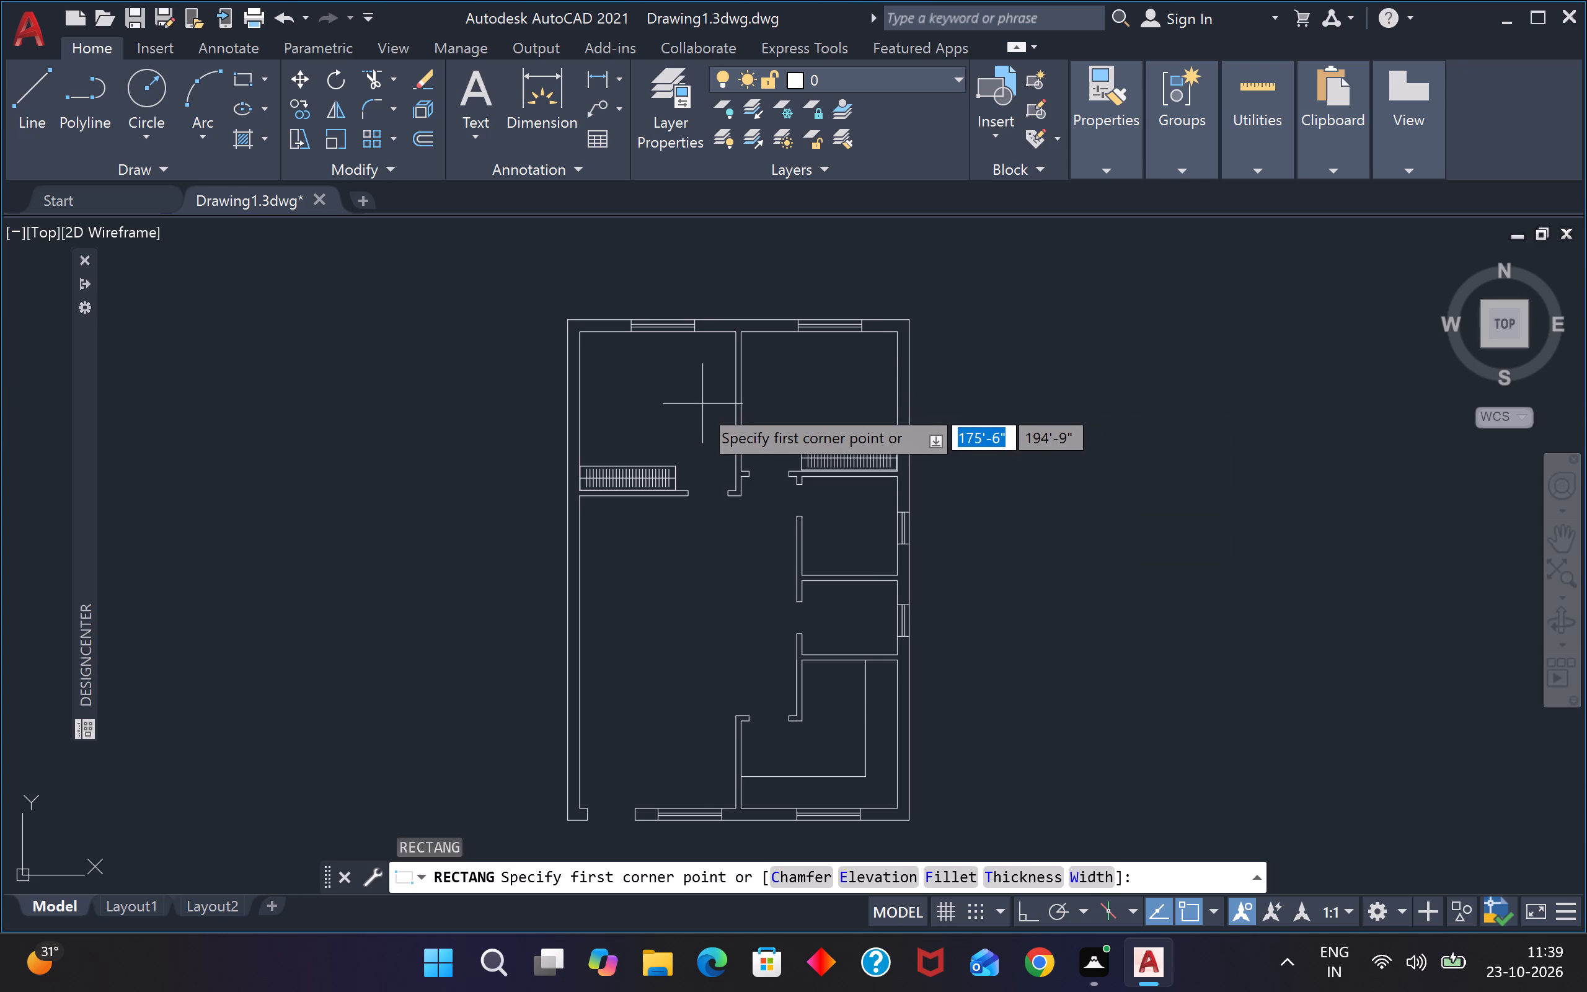
scroll(715, 404, up, 3)
scroll(716, 347, down, 3)
scroll(725, 322, up, 2)
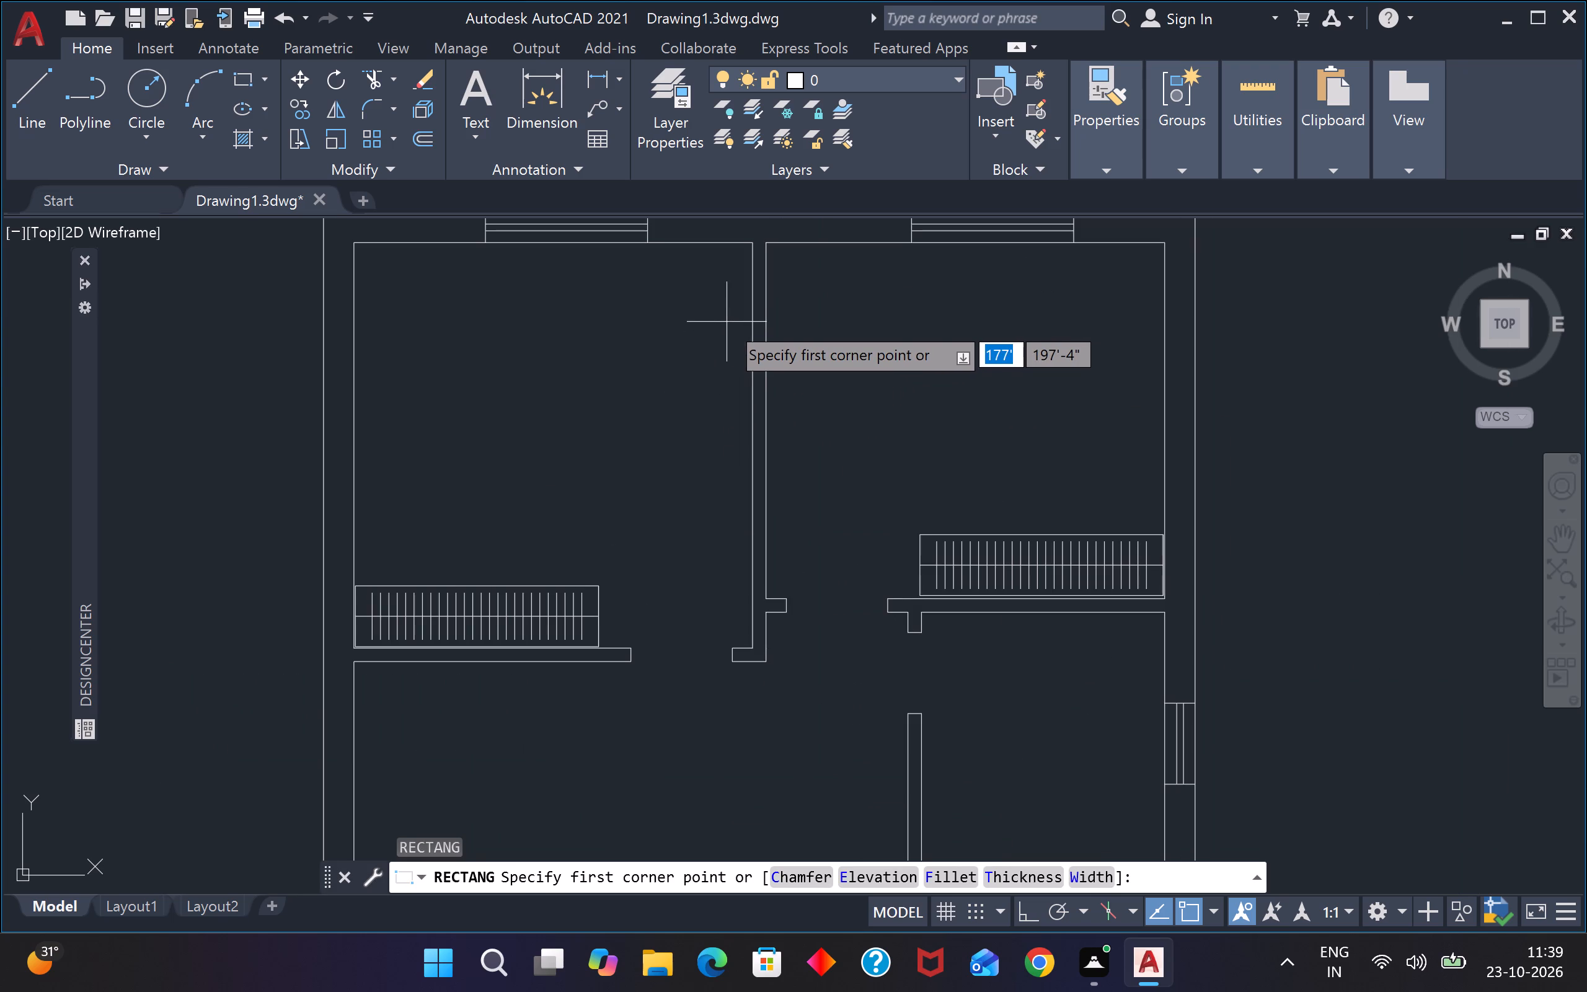
click(751, 355)
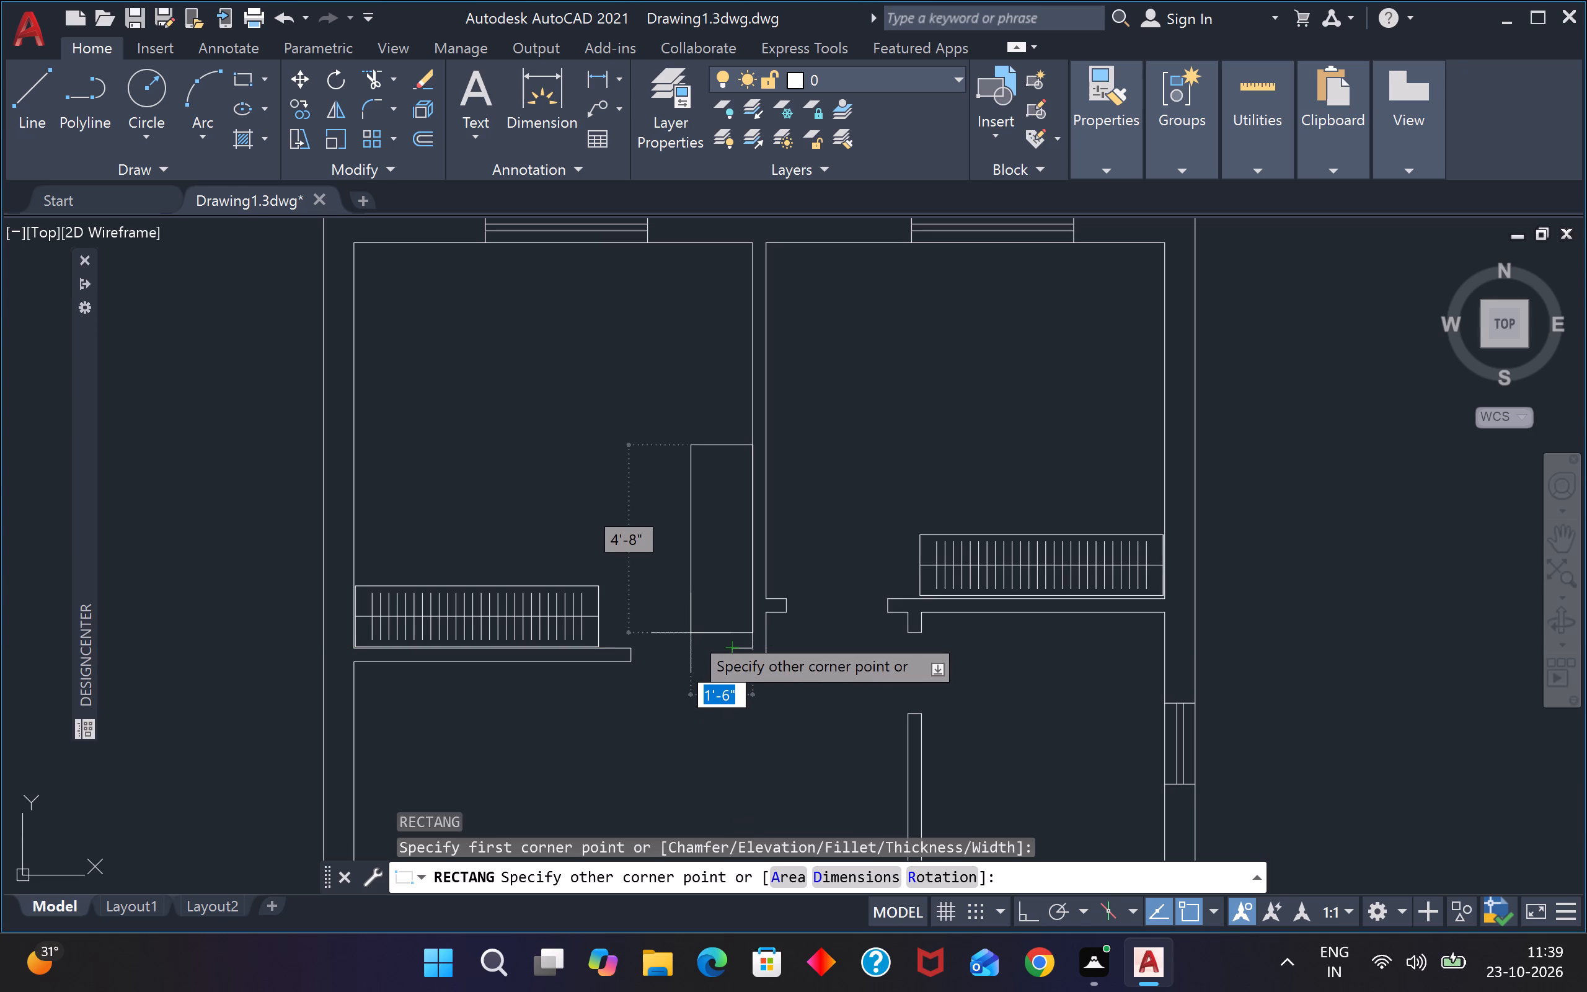
click(691, 633)
scroll(720, 529, down, 1)
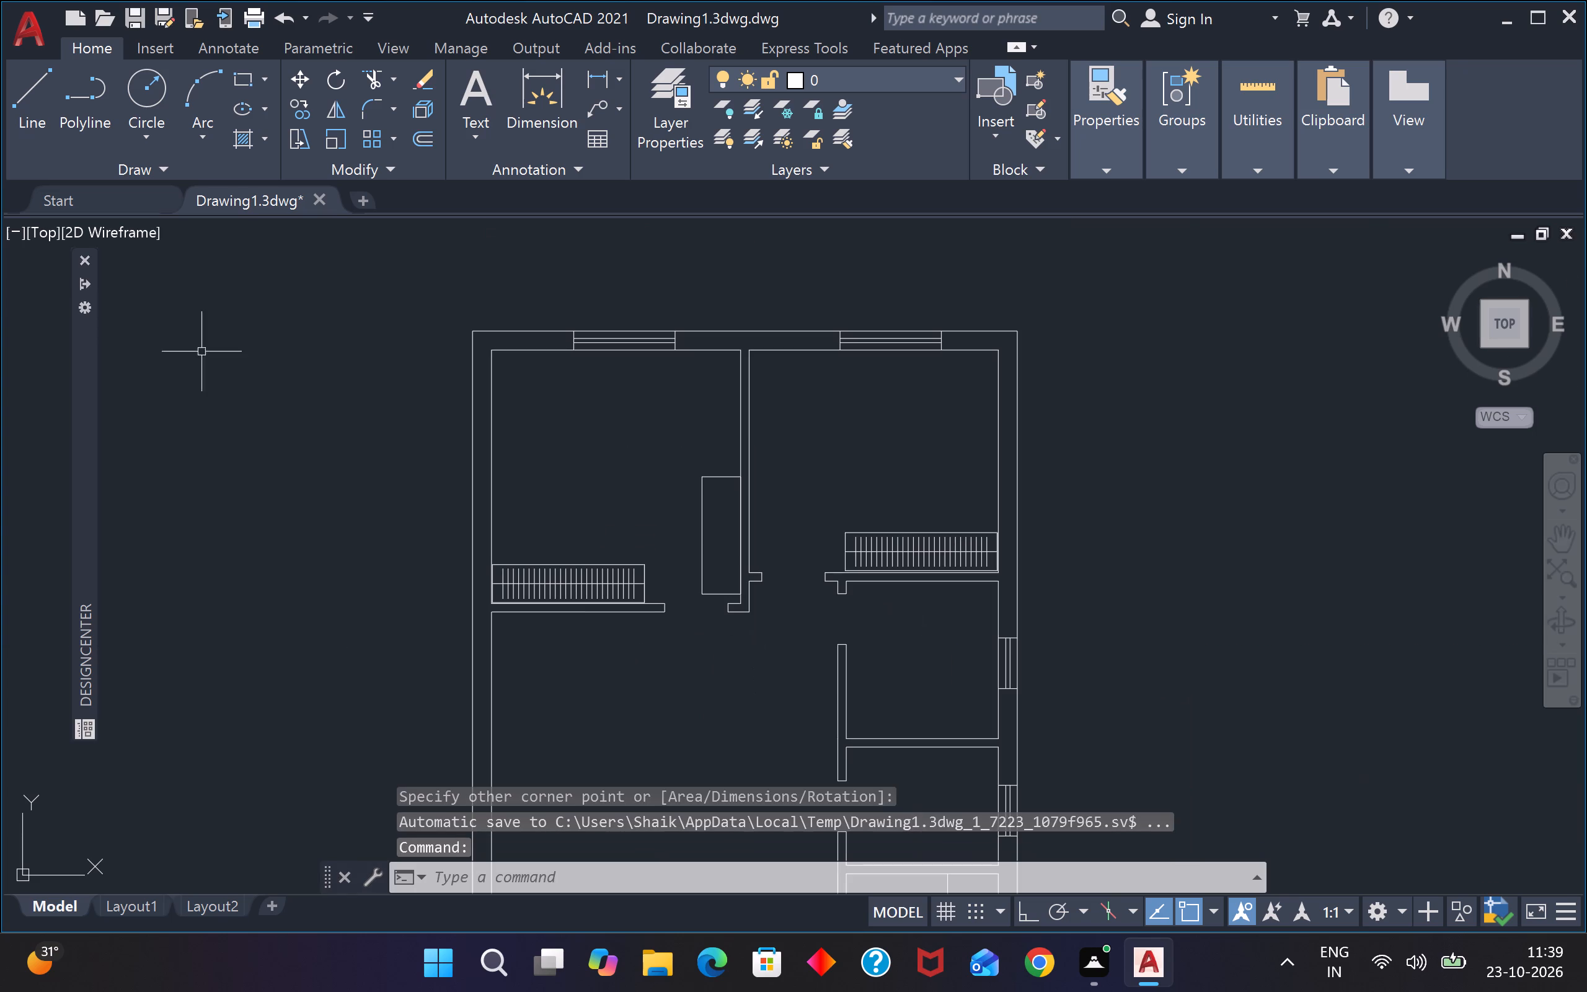
Move the new rectangle about 3' north along the northwest bedroom's east wall.
scroll(724, 536, up, 2)
click(724, 535)
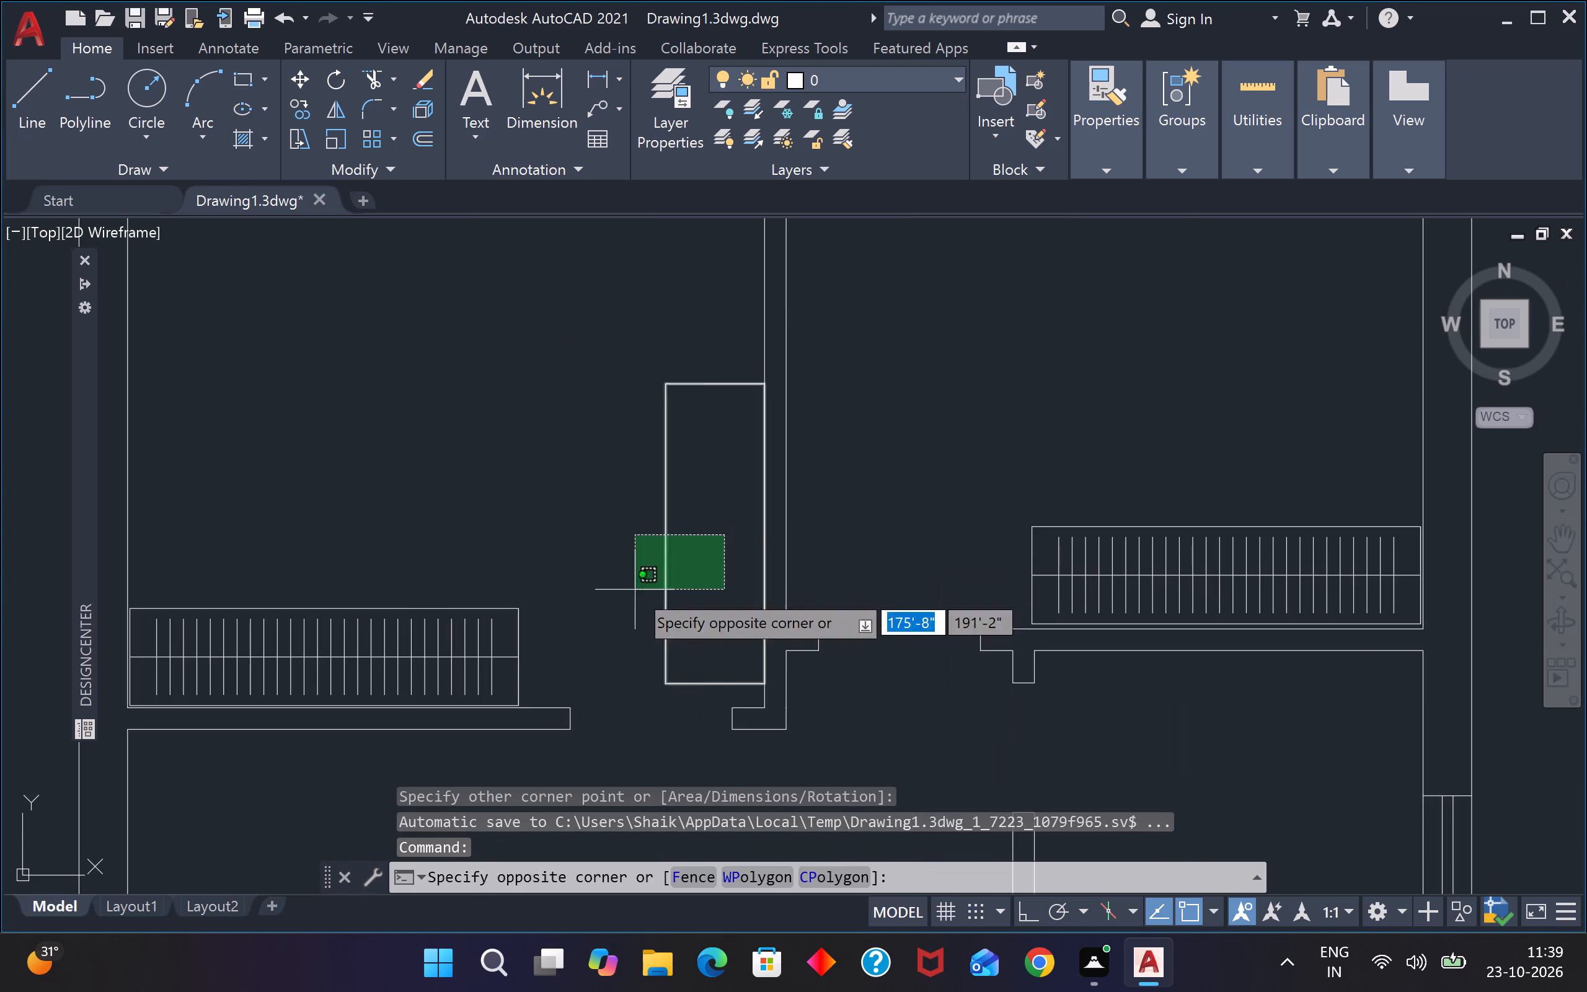
click(635, 590)
text(m)
key(space)
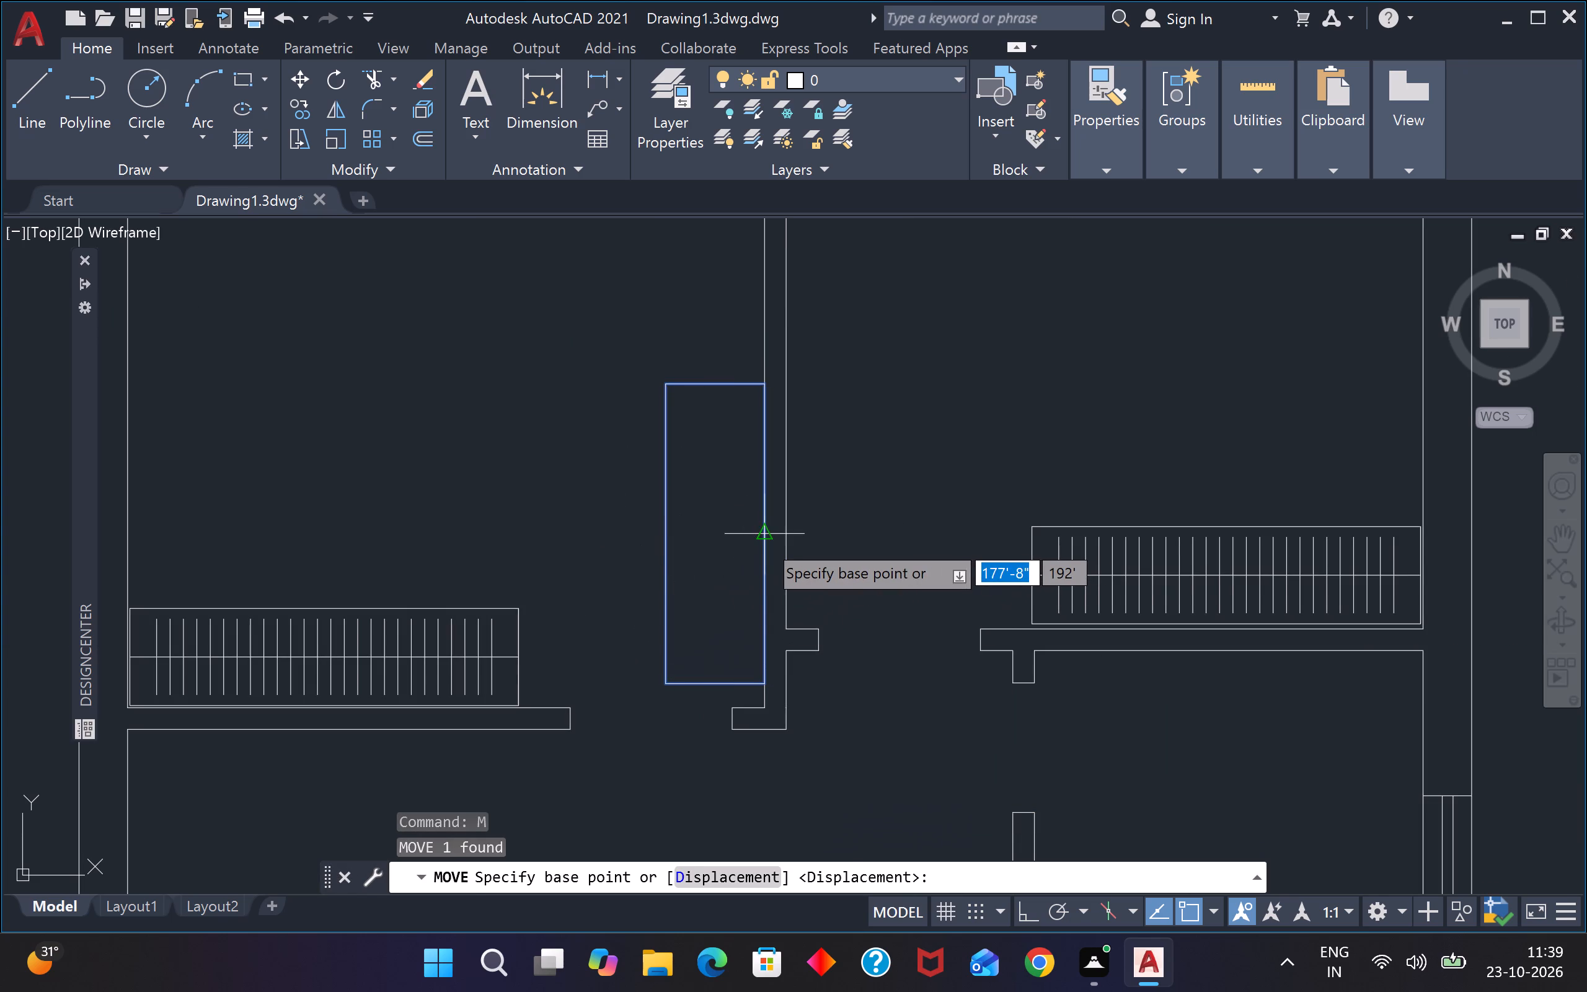
click(764, 540)
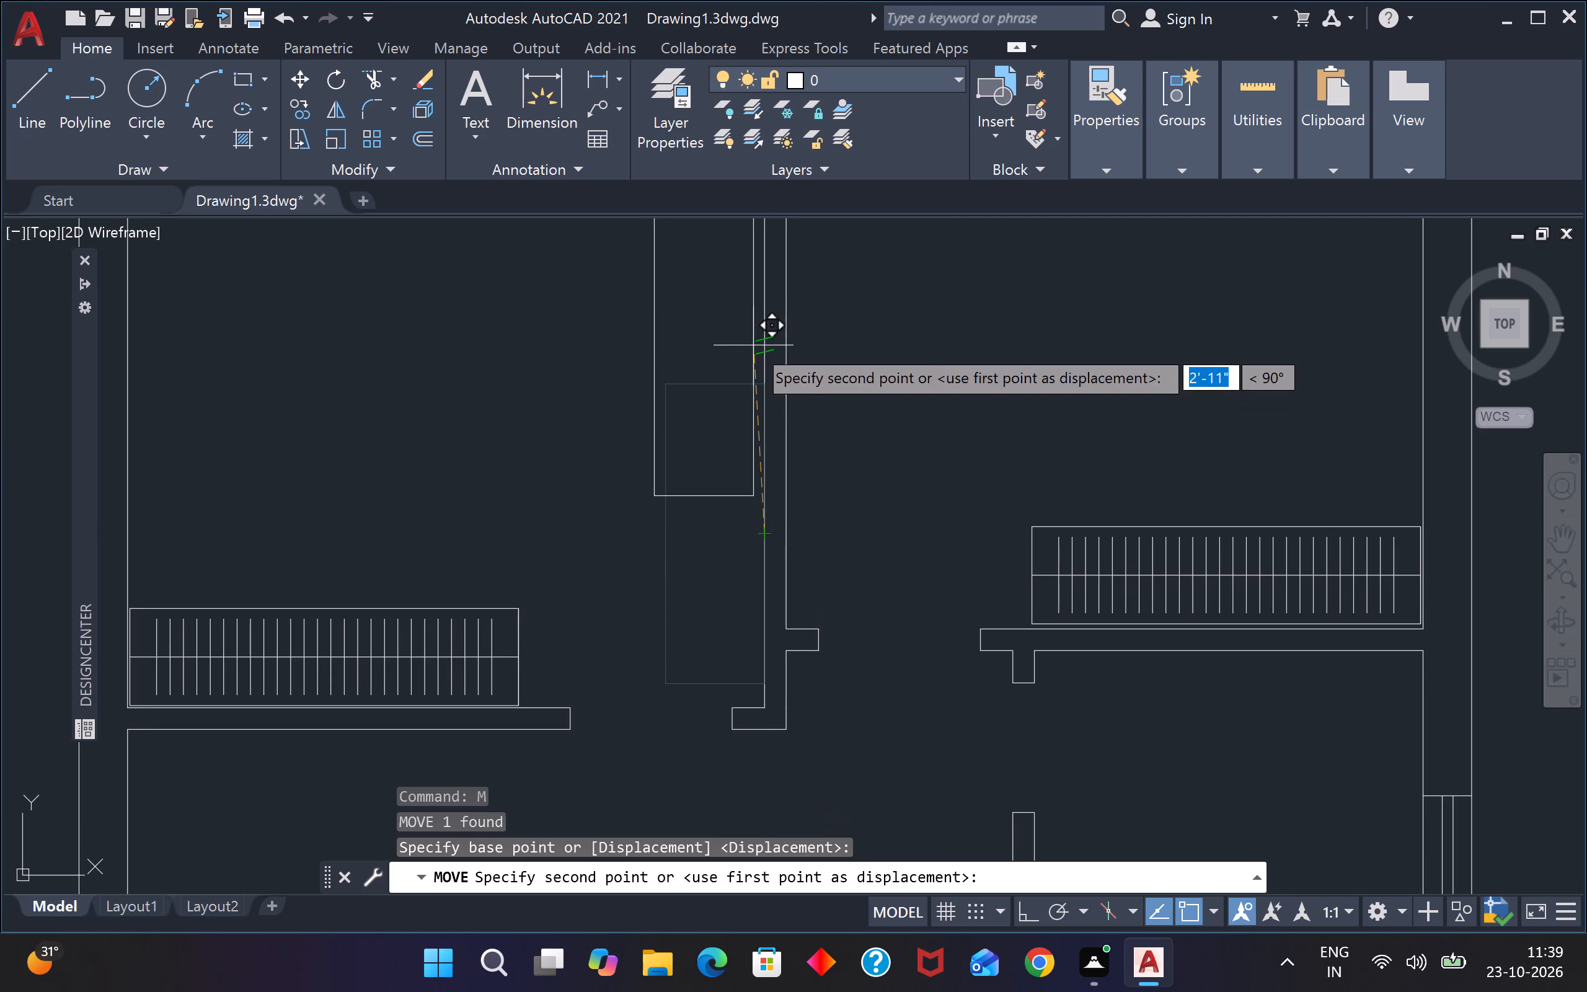
click(767, 340)
scroll(767, 343, down, 3)
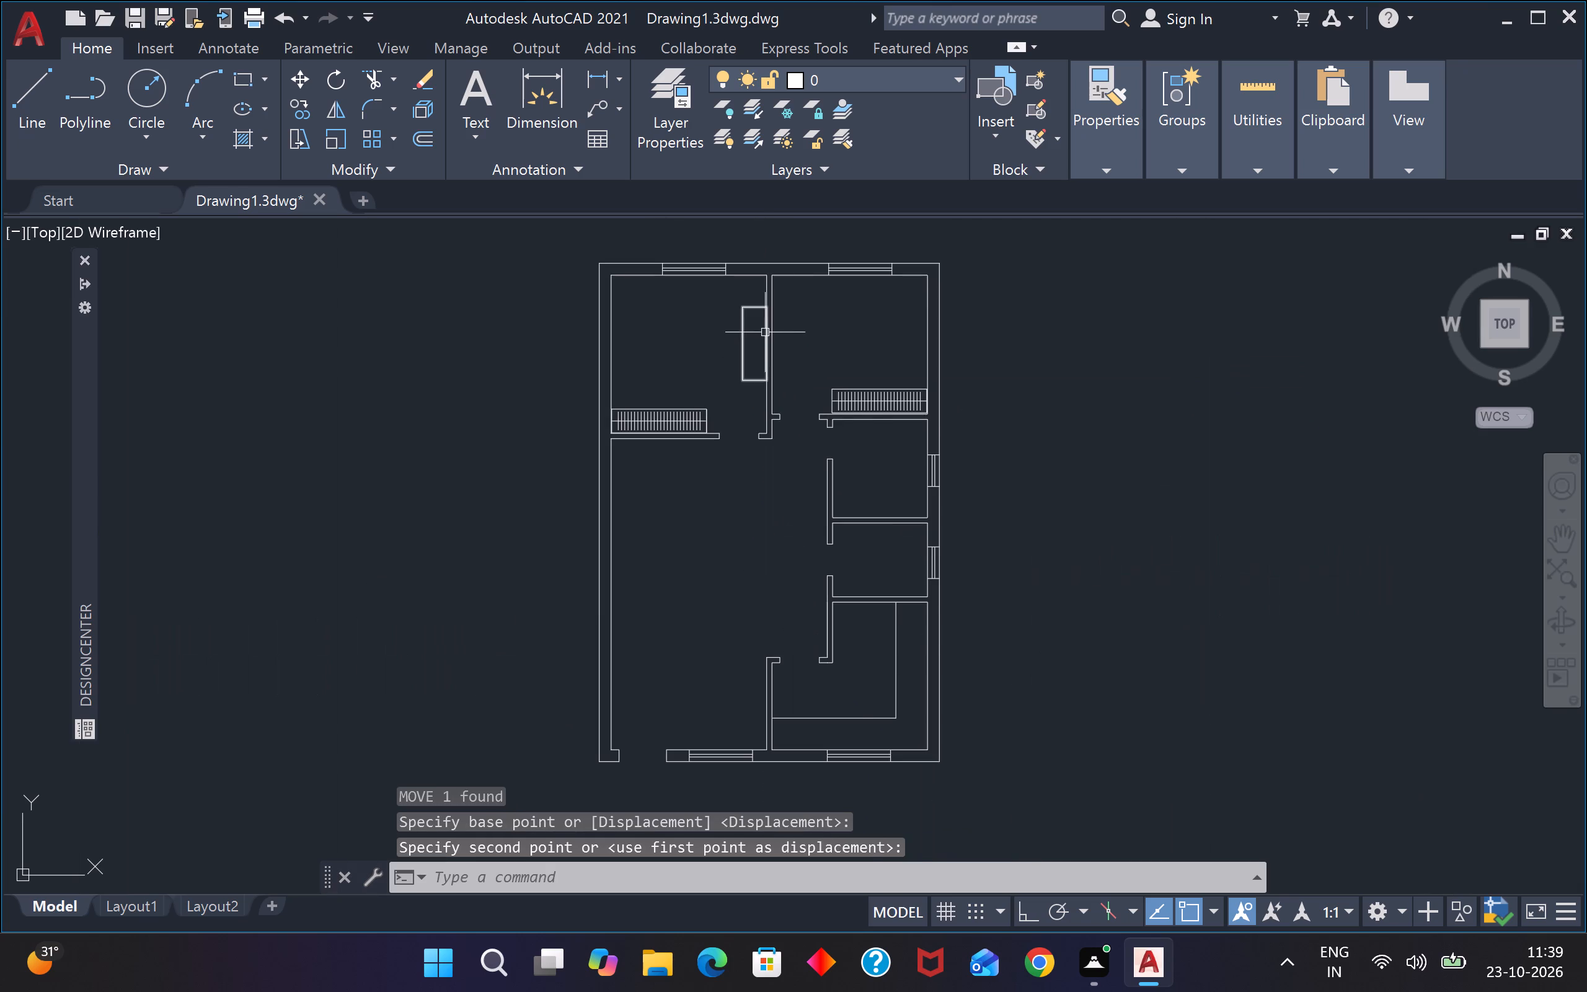
Draw a narrow rectangle about 5" by 2'-11" inside the rectangle on the bedroom's east wall.
scroll(765, 332, up, 2)
text(rec)
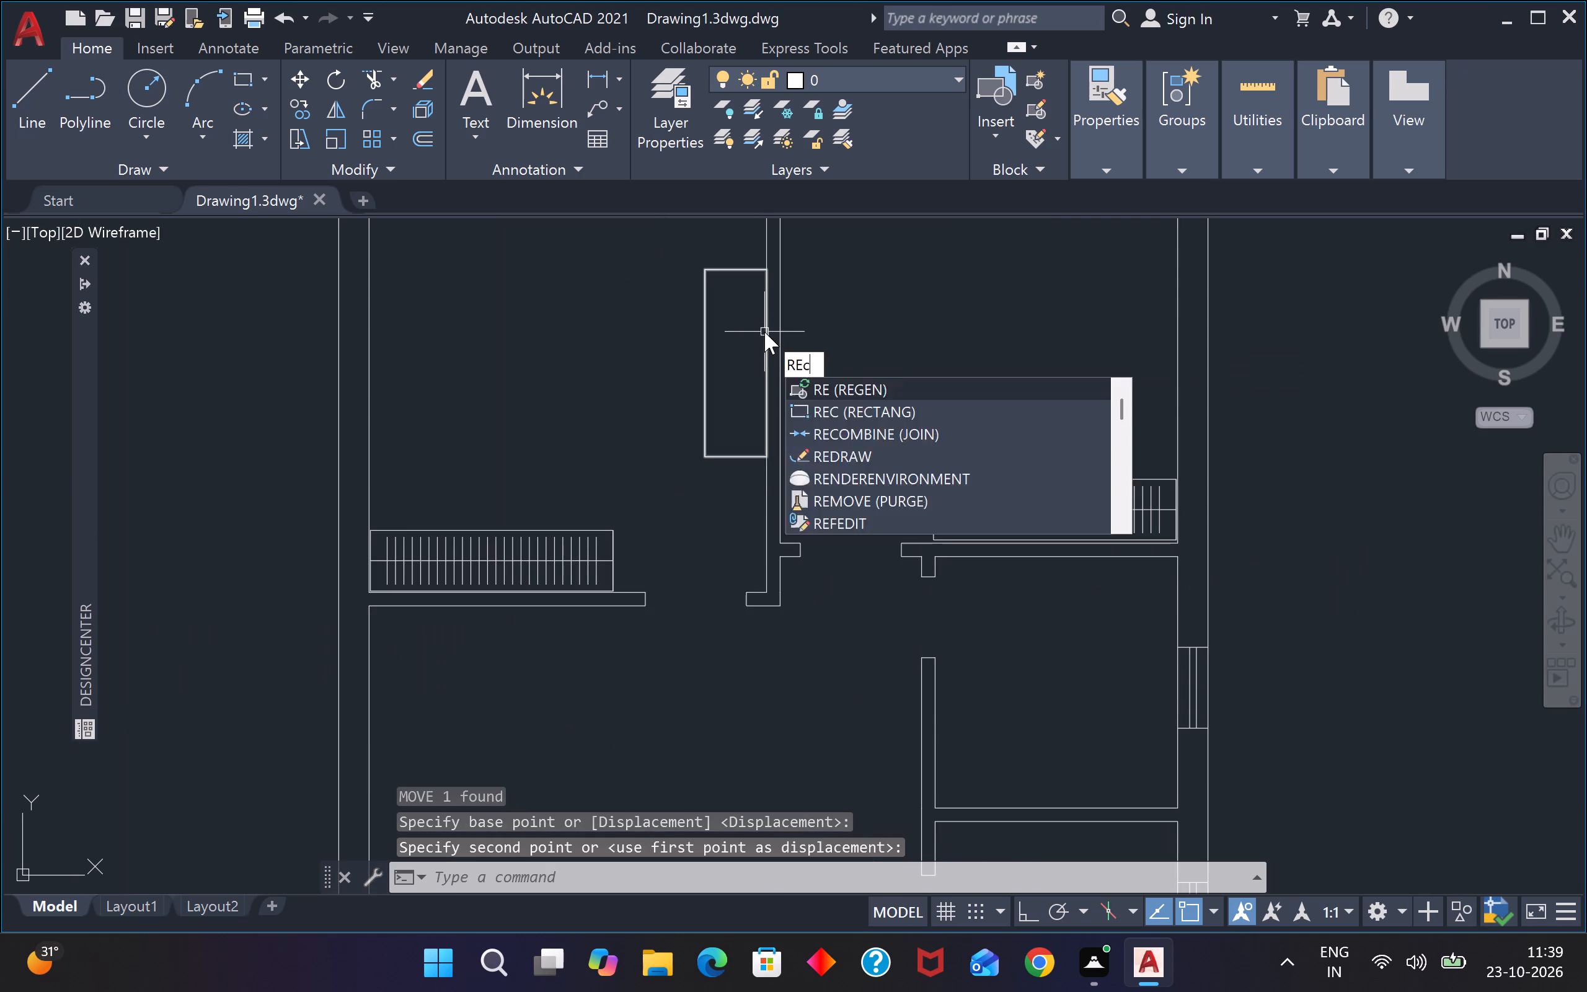
key(space)
scroll(746, 322, up, 2)
scroll(722, 279, down, 3)
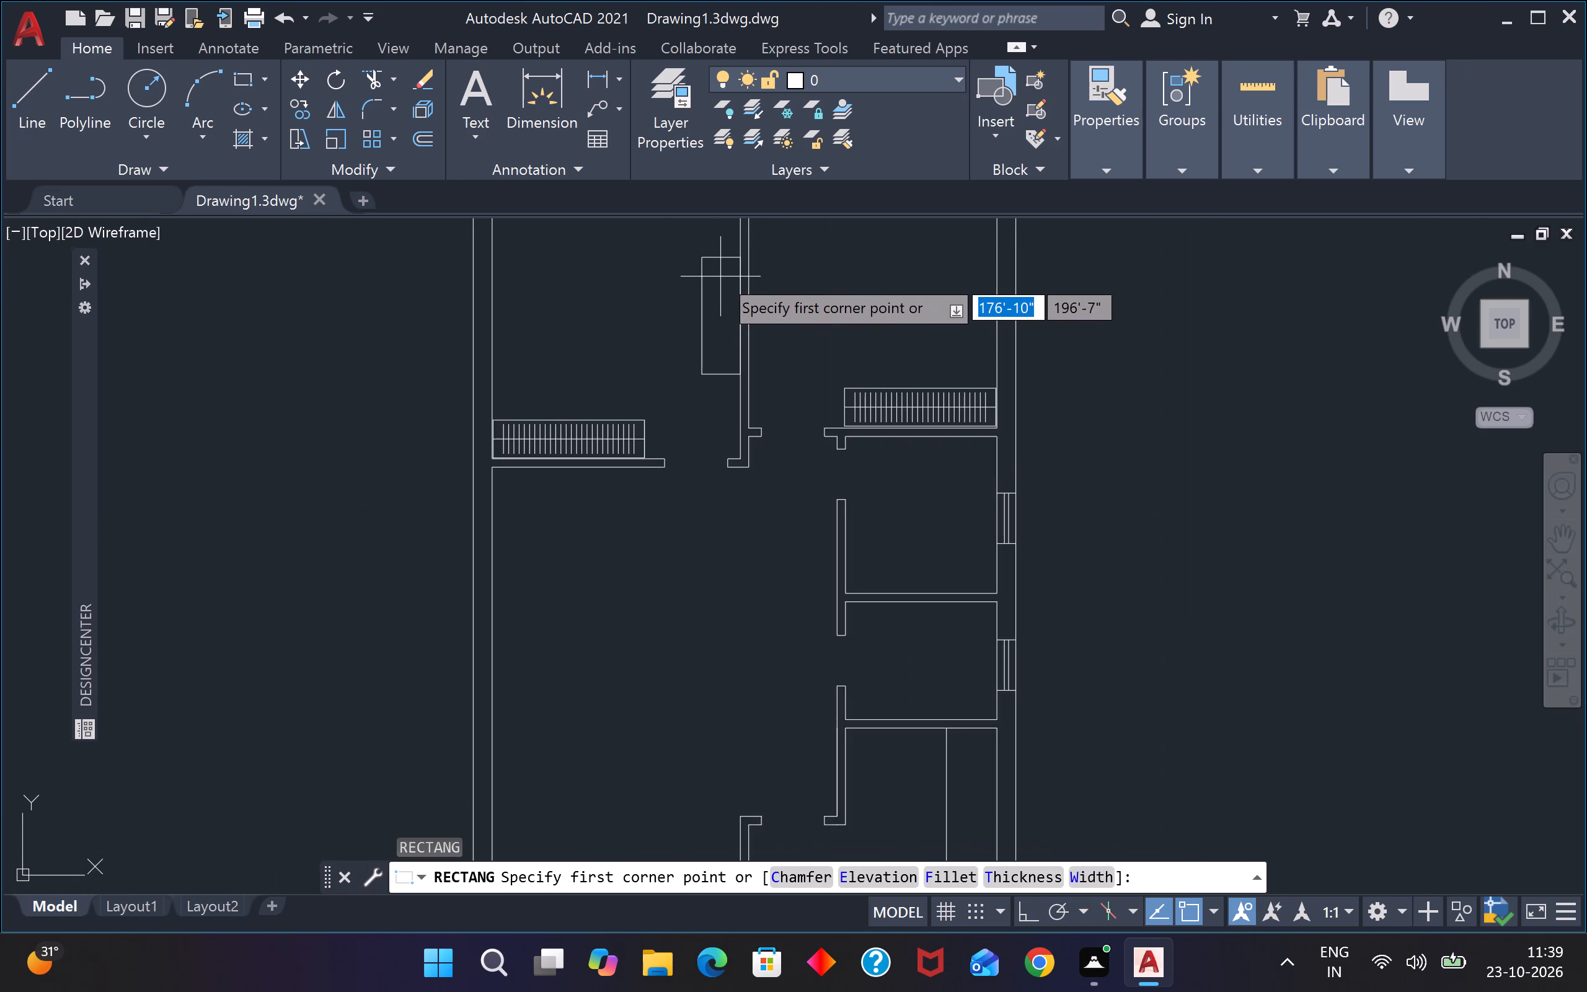
scroll(717, 259, up, 3)
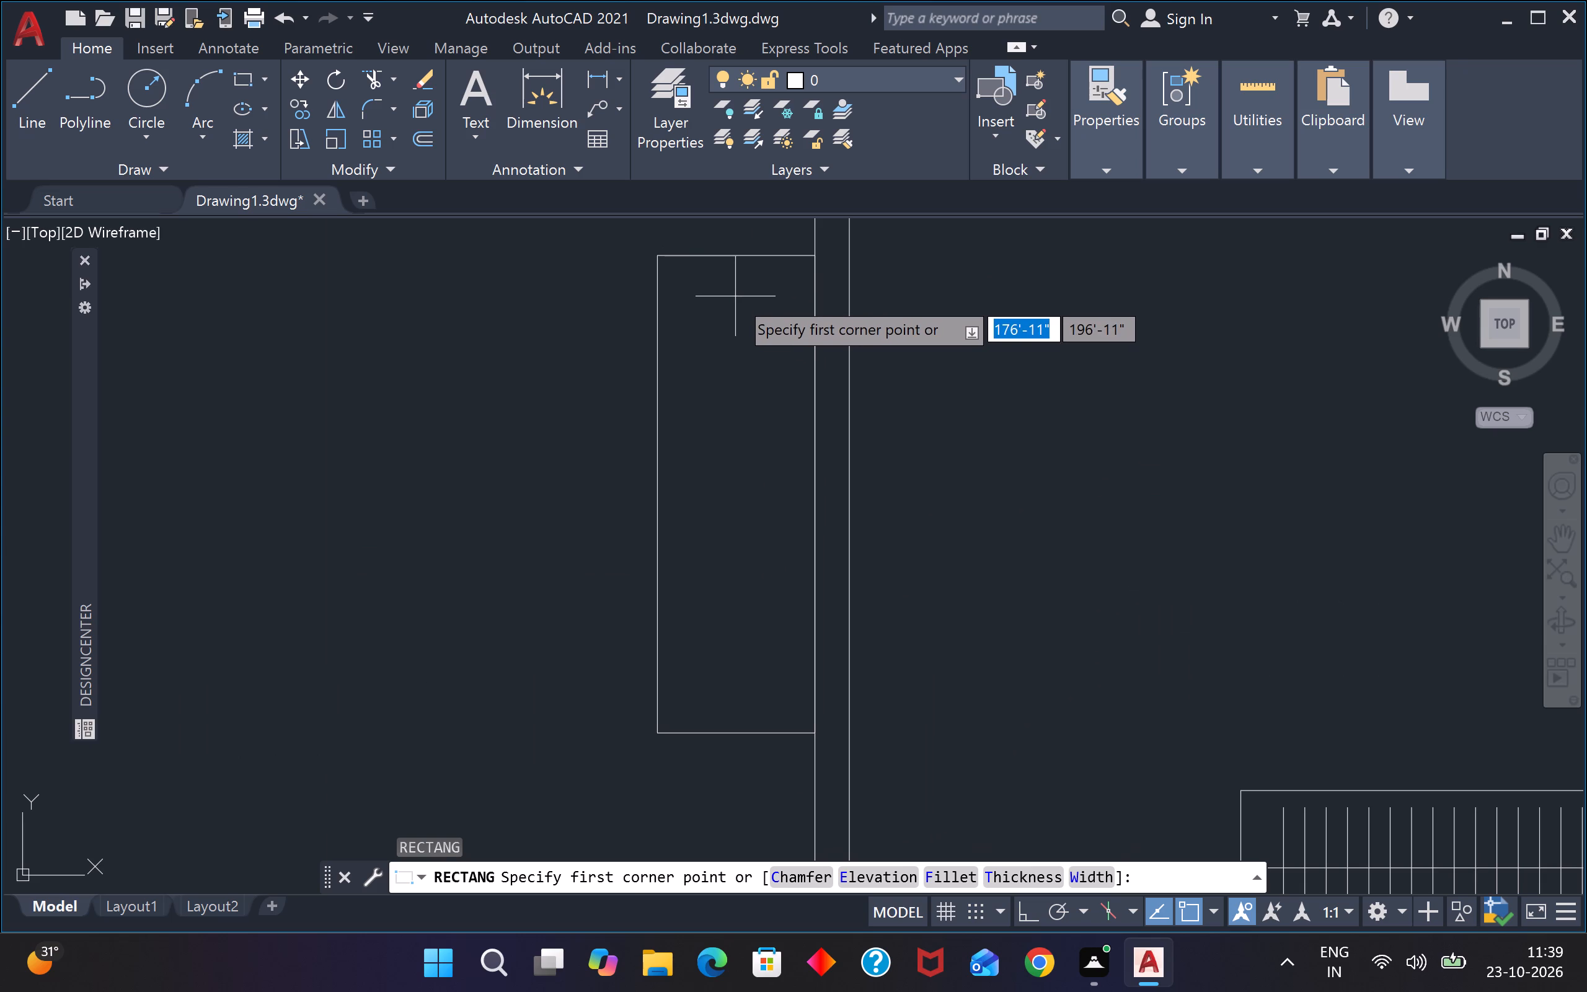
click(735, 296)
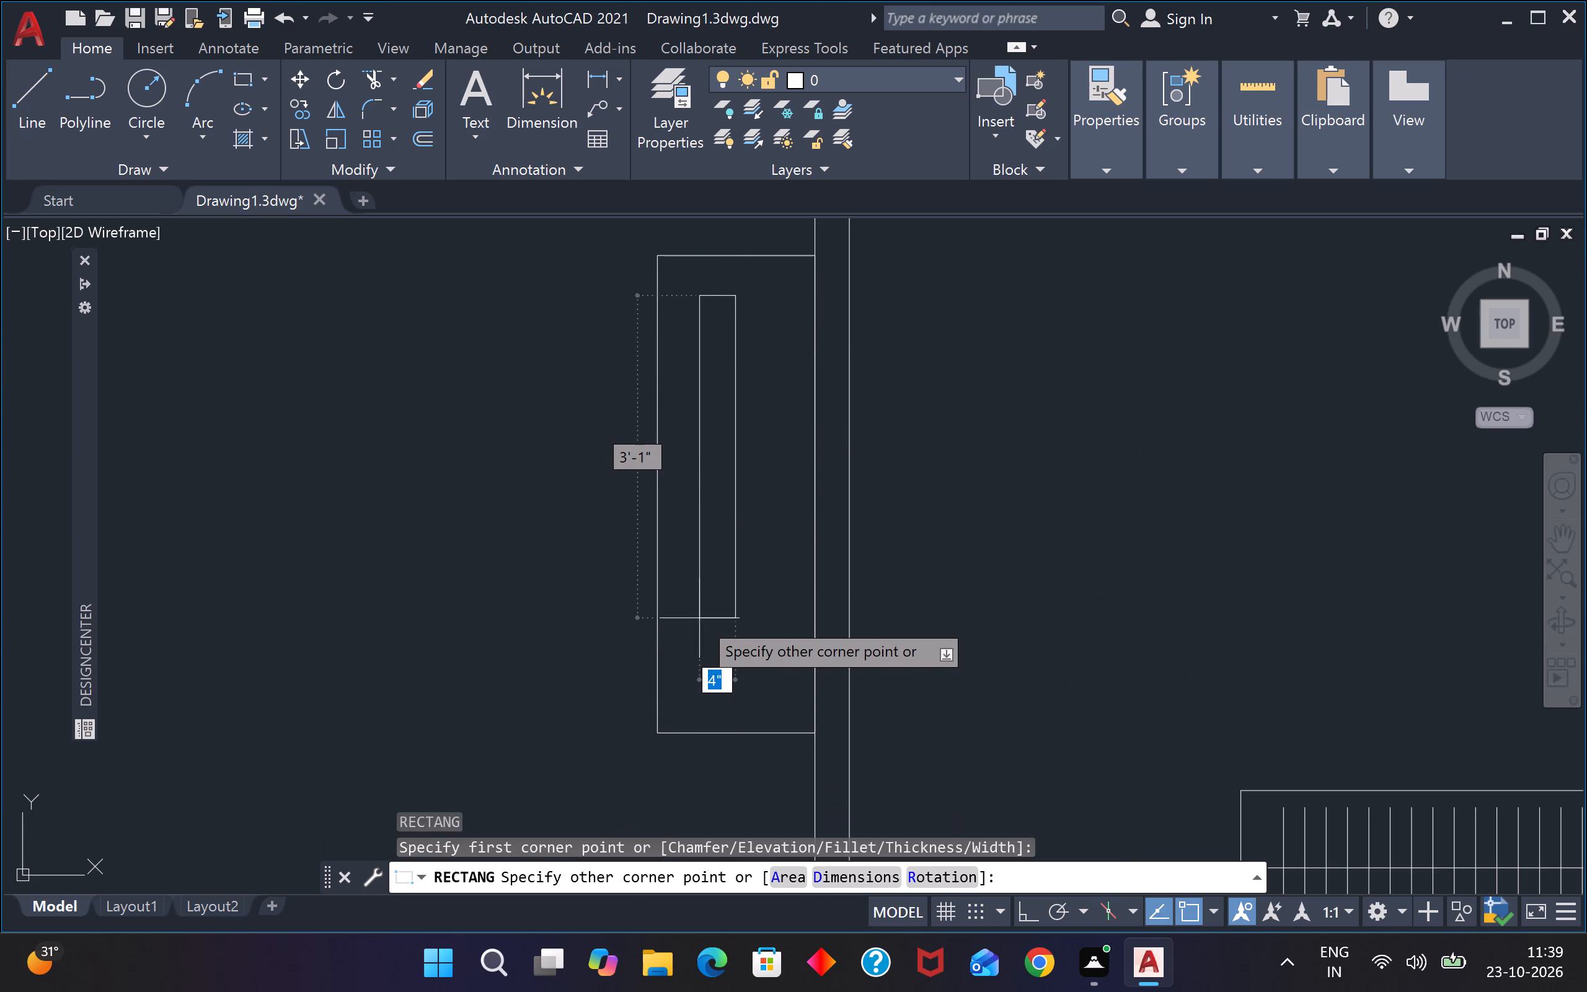
click(694, 603)
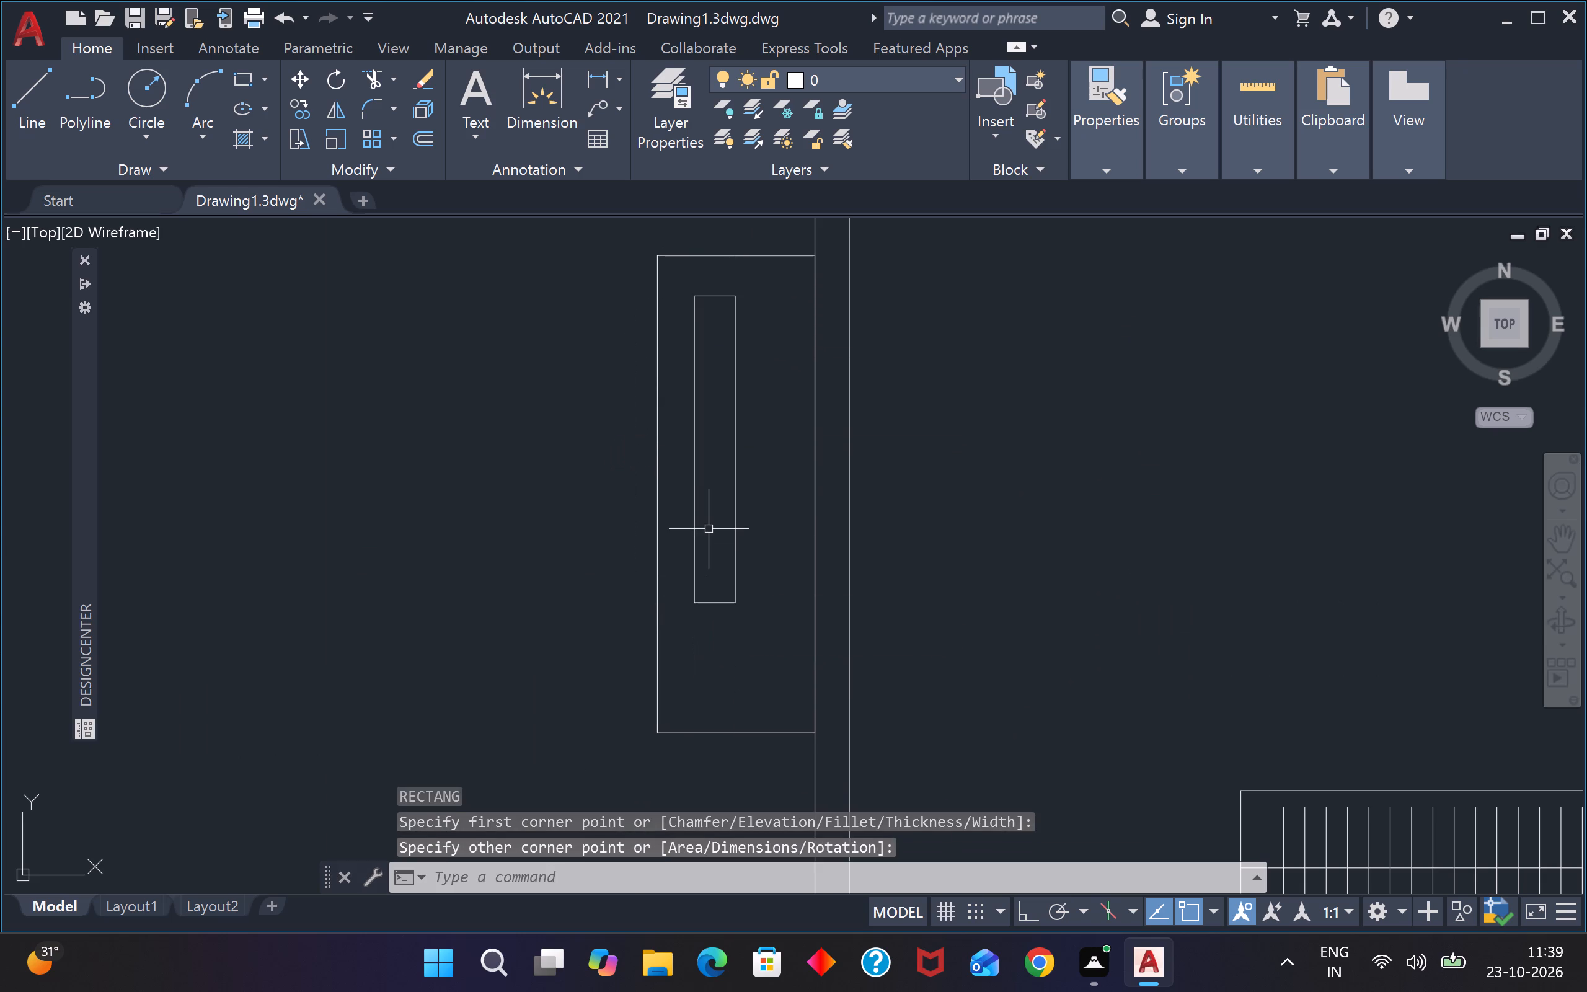
Draw a smaller rectangle about 3" by 1'-6" from the narrow rectangle's northeast corner, along its east side.
text(rec)
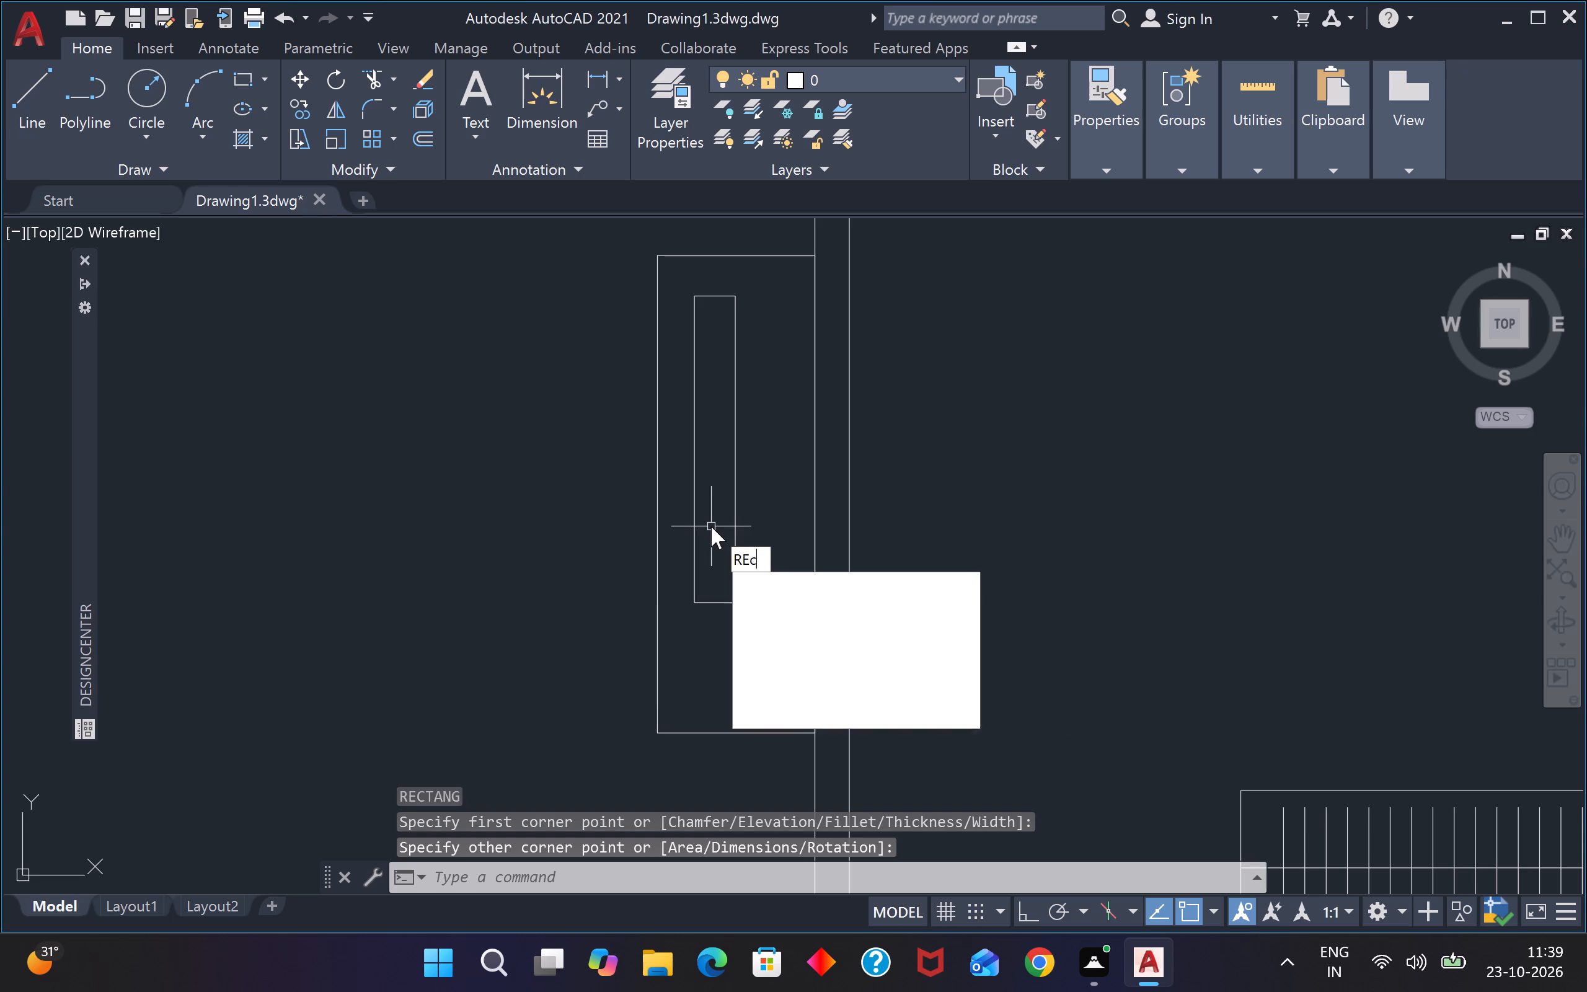
key(space)
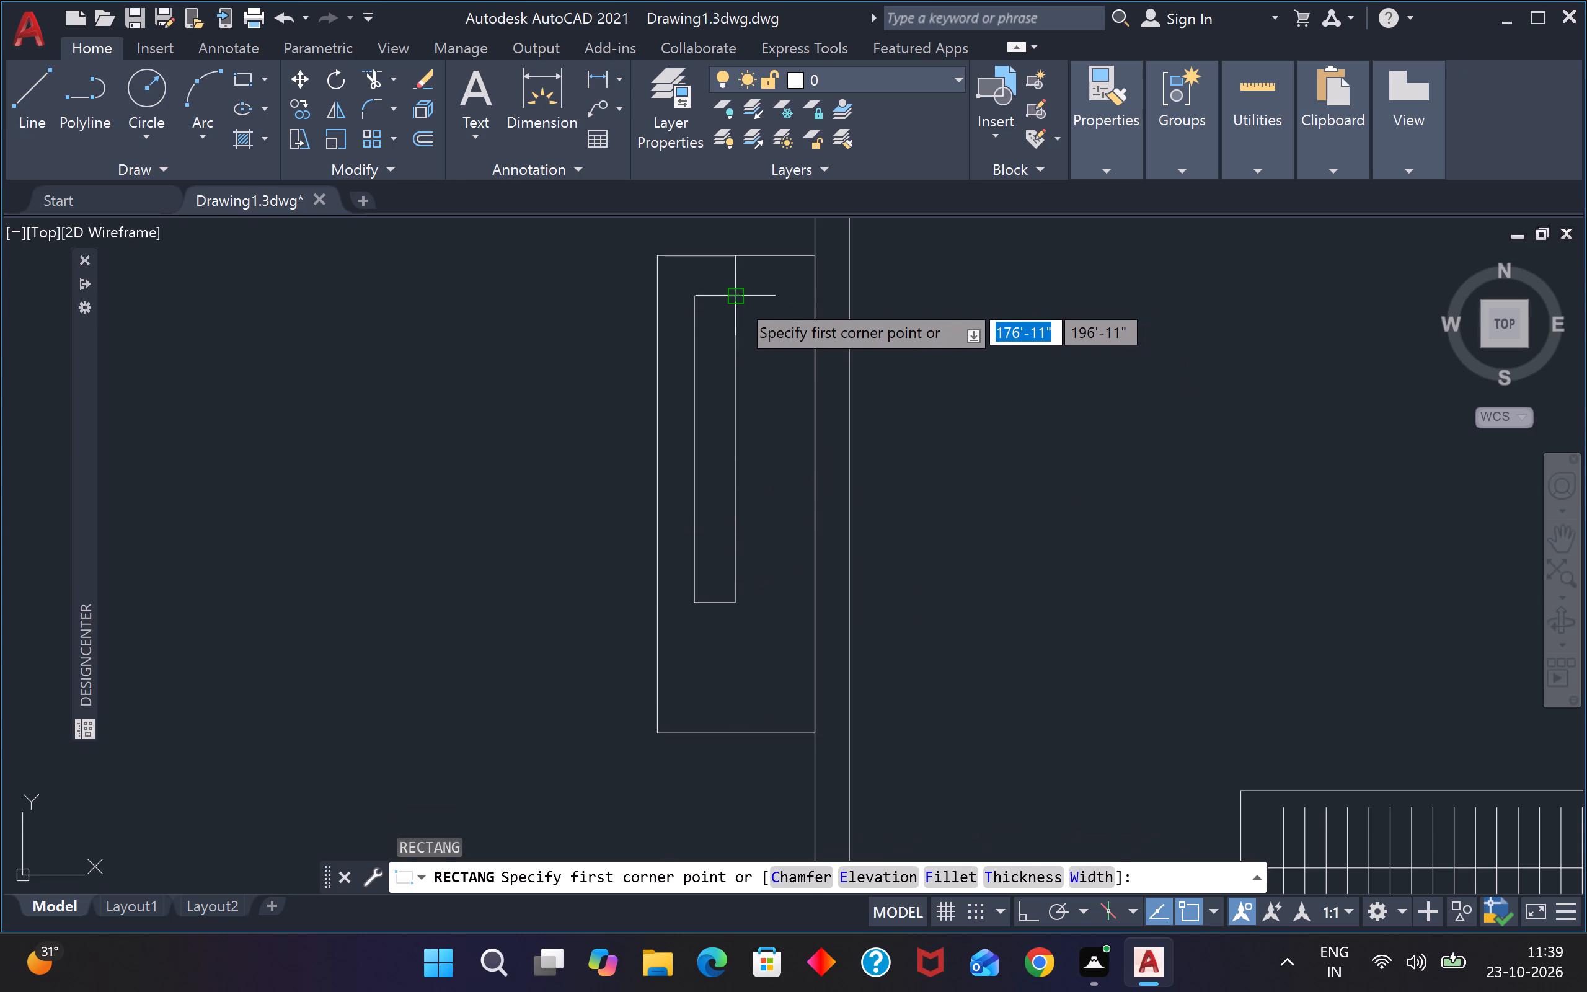
click(737, 299)
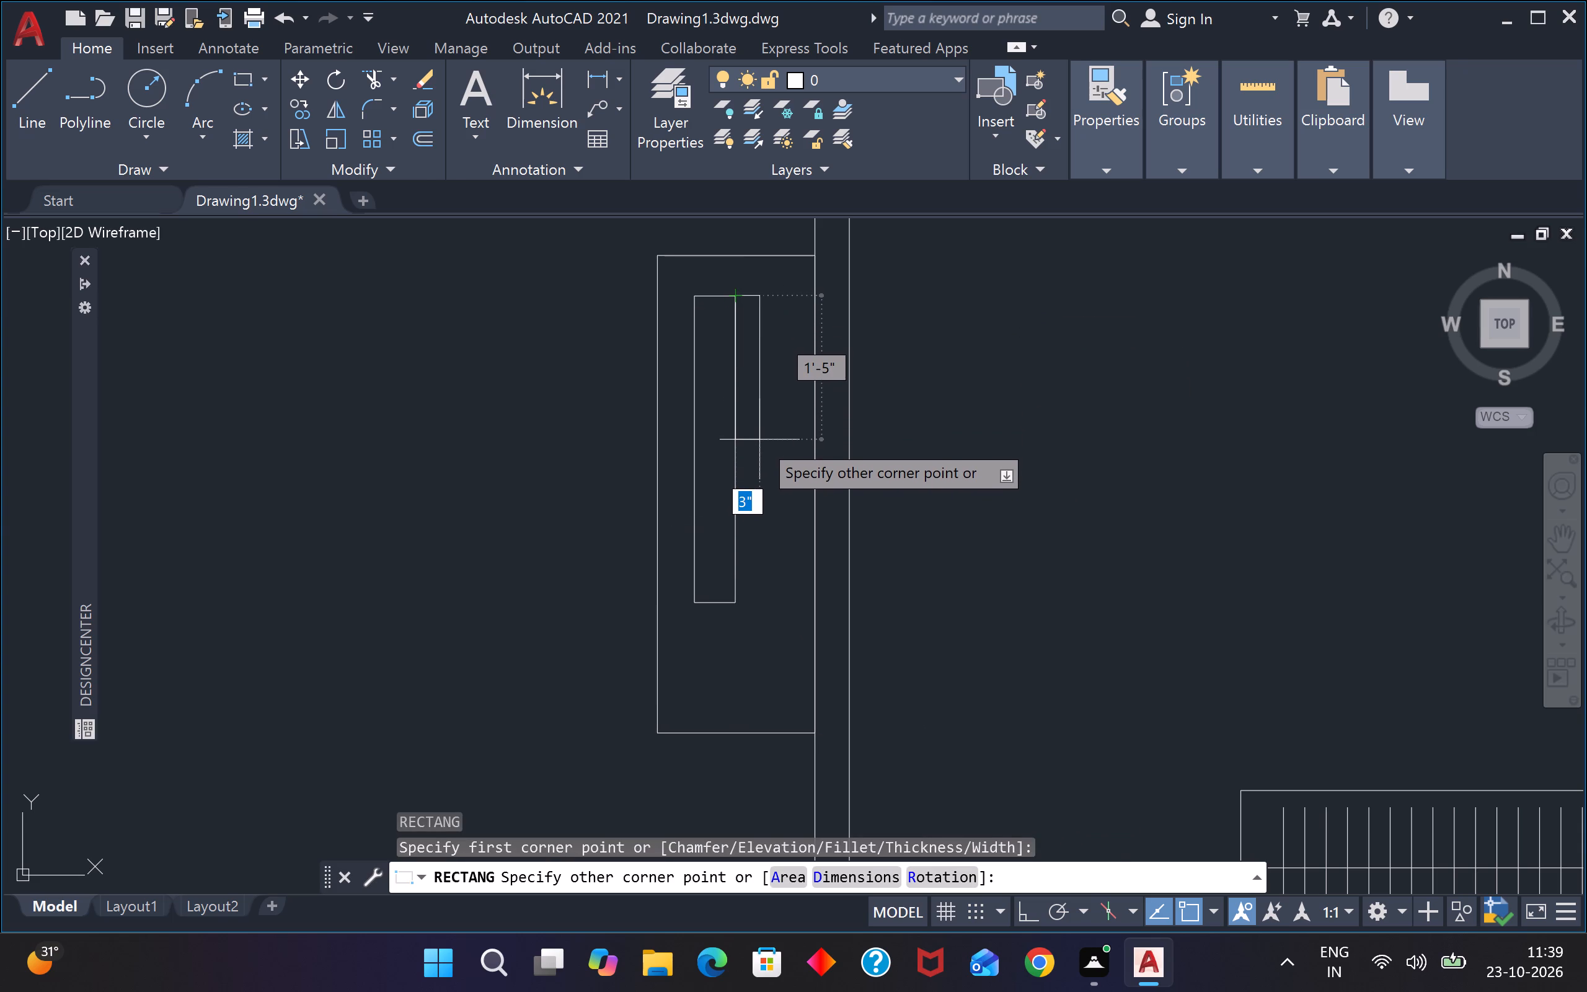
click(761, 453)
Move the smaller rectangle south so its west side is centred on the midpoint of the narrow rectangle's east side.
click(772, 423)
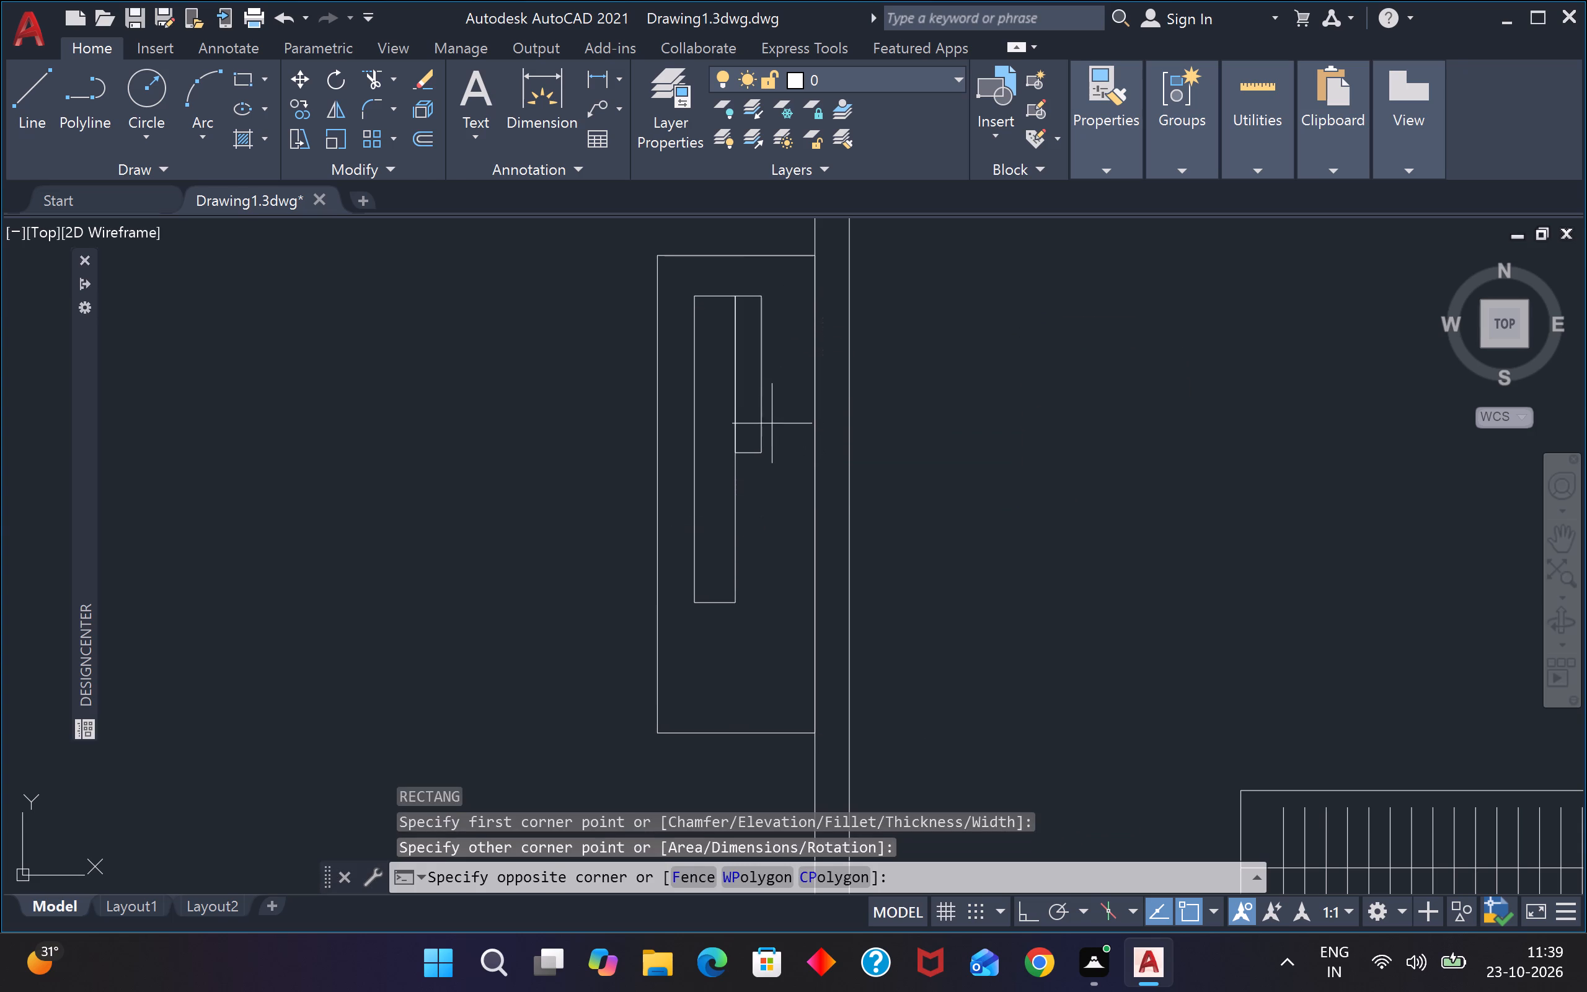
click(750, 479)
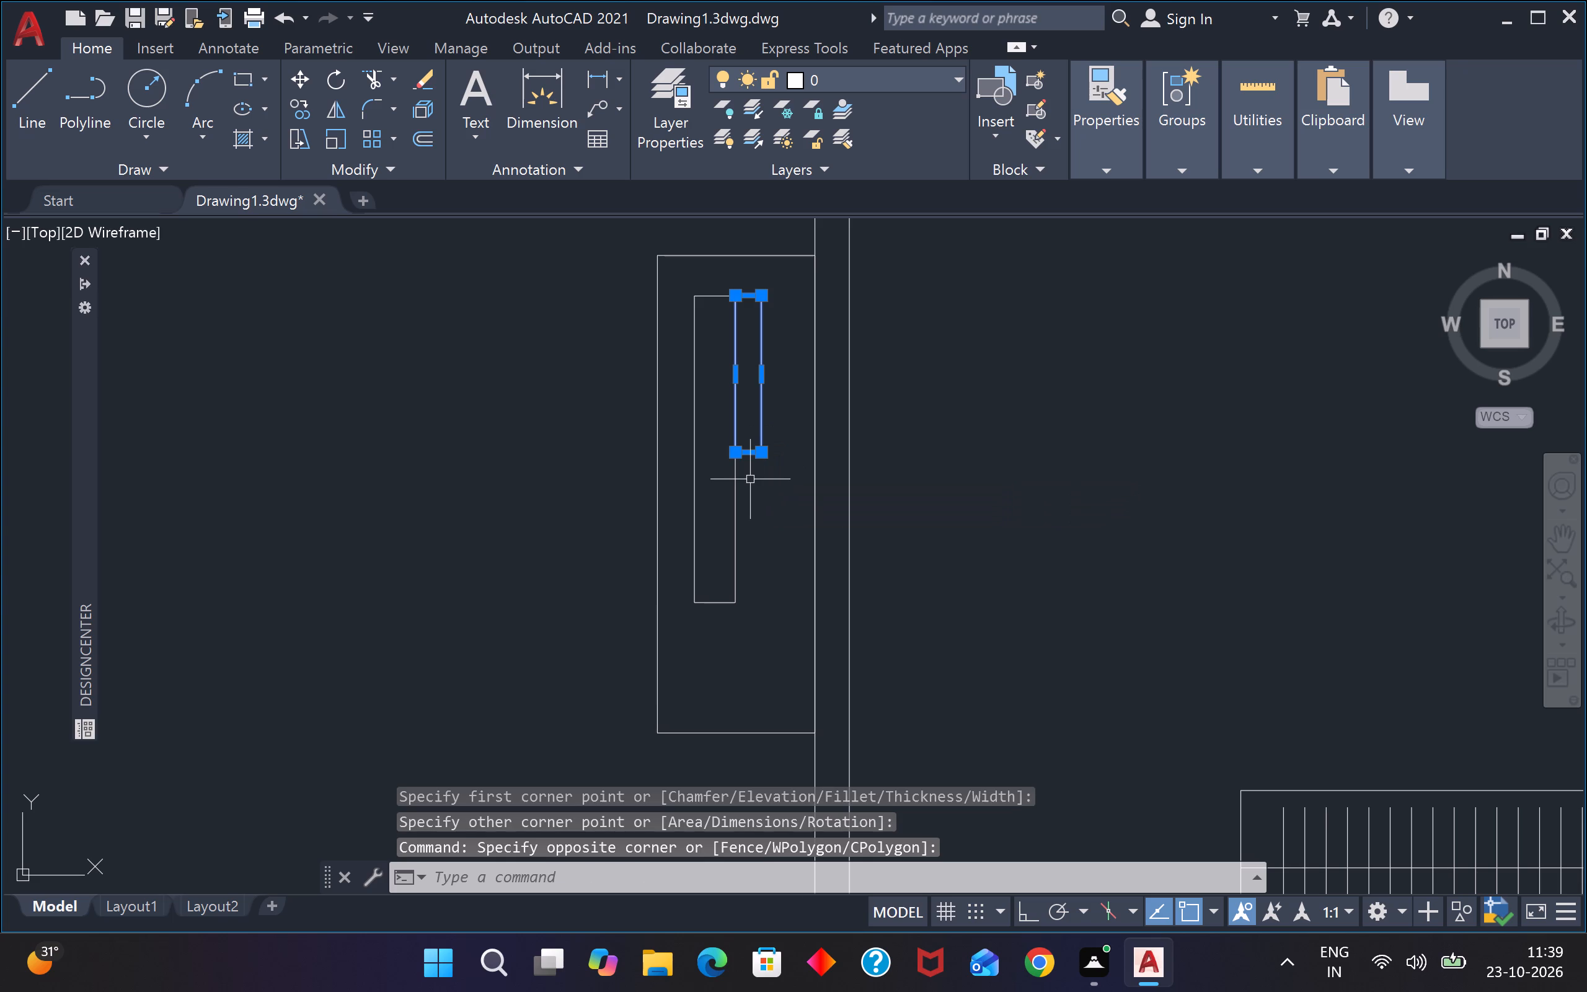
text(m)
key(space)
click(732, 372)
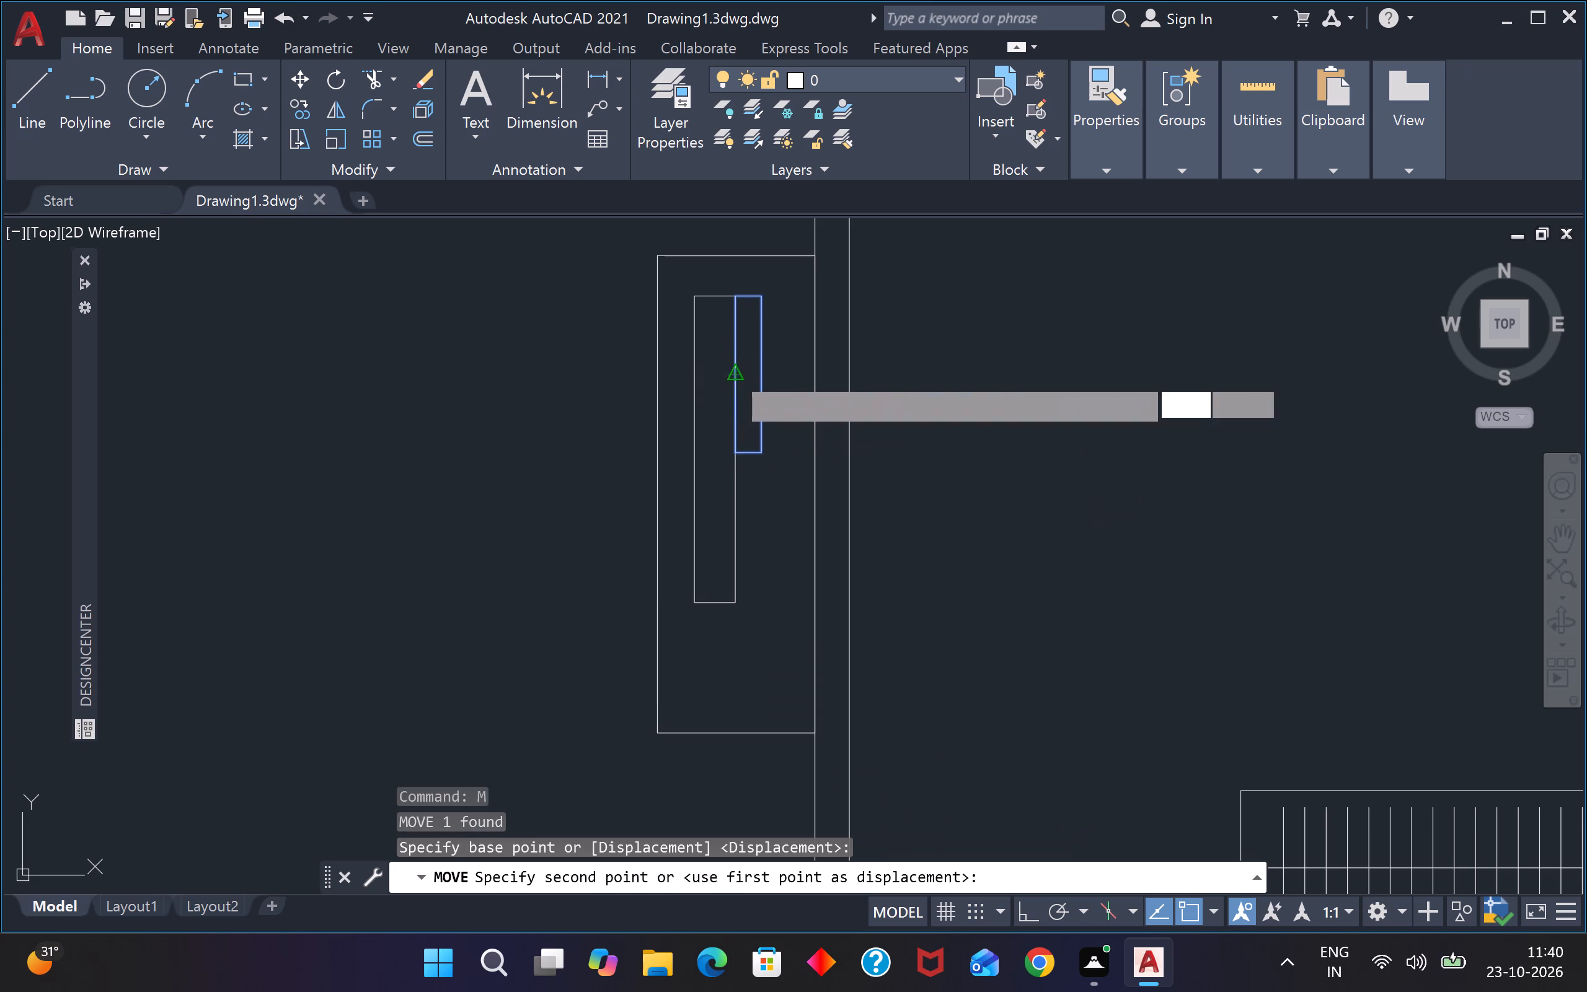
click(736, 445)
Draw slanted lines across both ends of the smaller rectangle, from its west corners to its east side.
text(l)
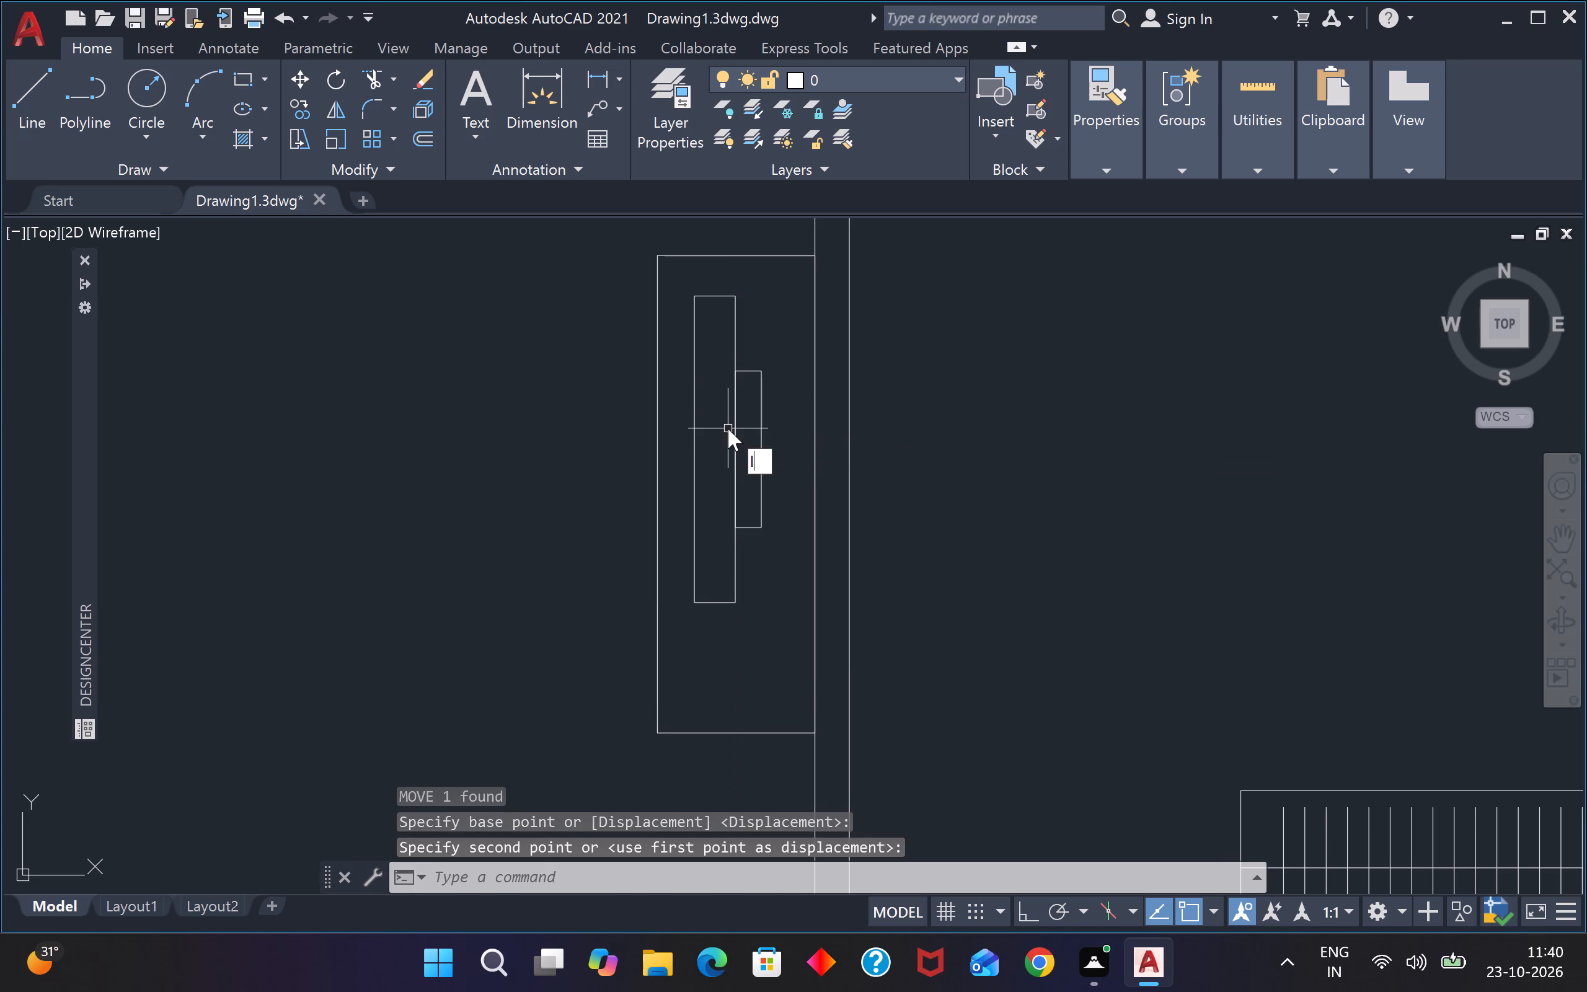
key(space)
scroll(754, 366, up, 3)
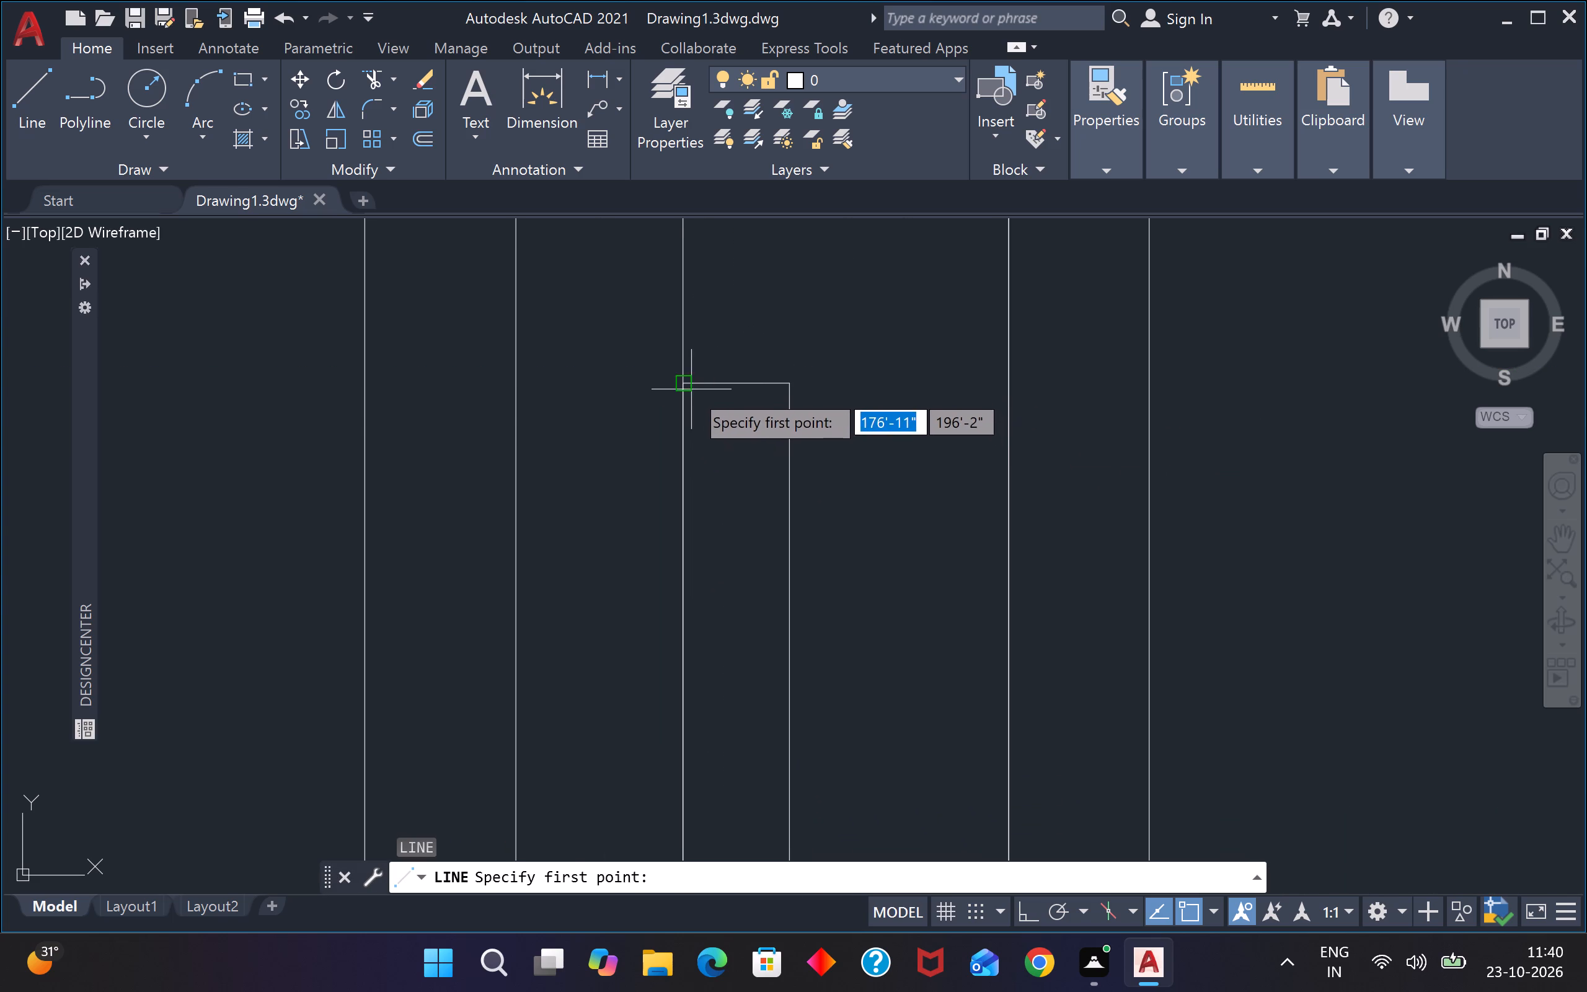
click(685, 381)
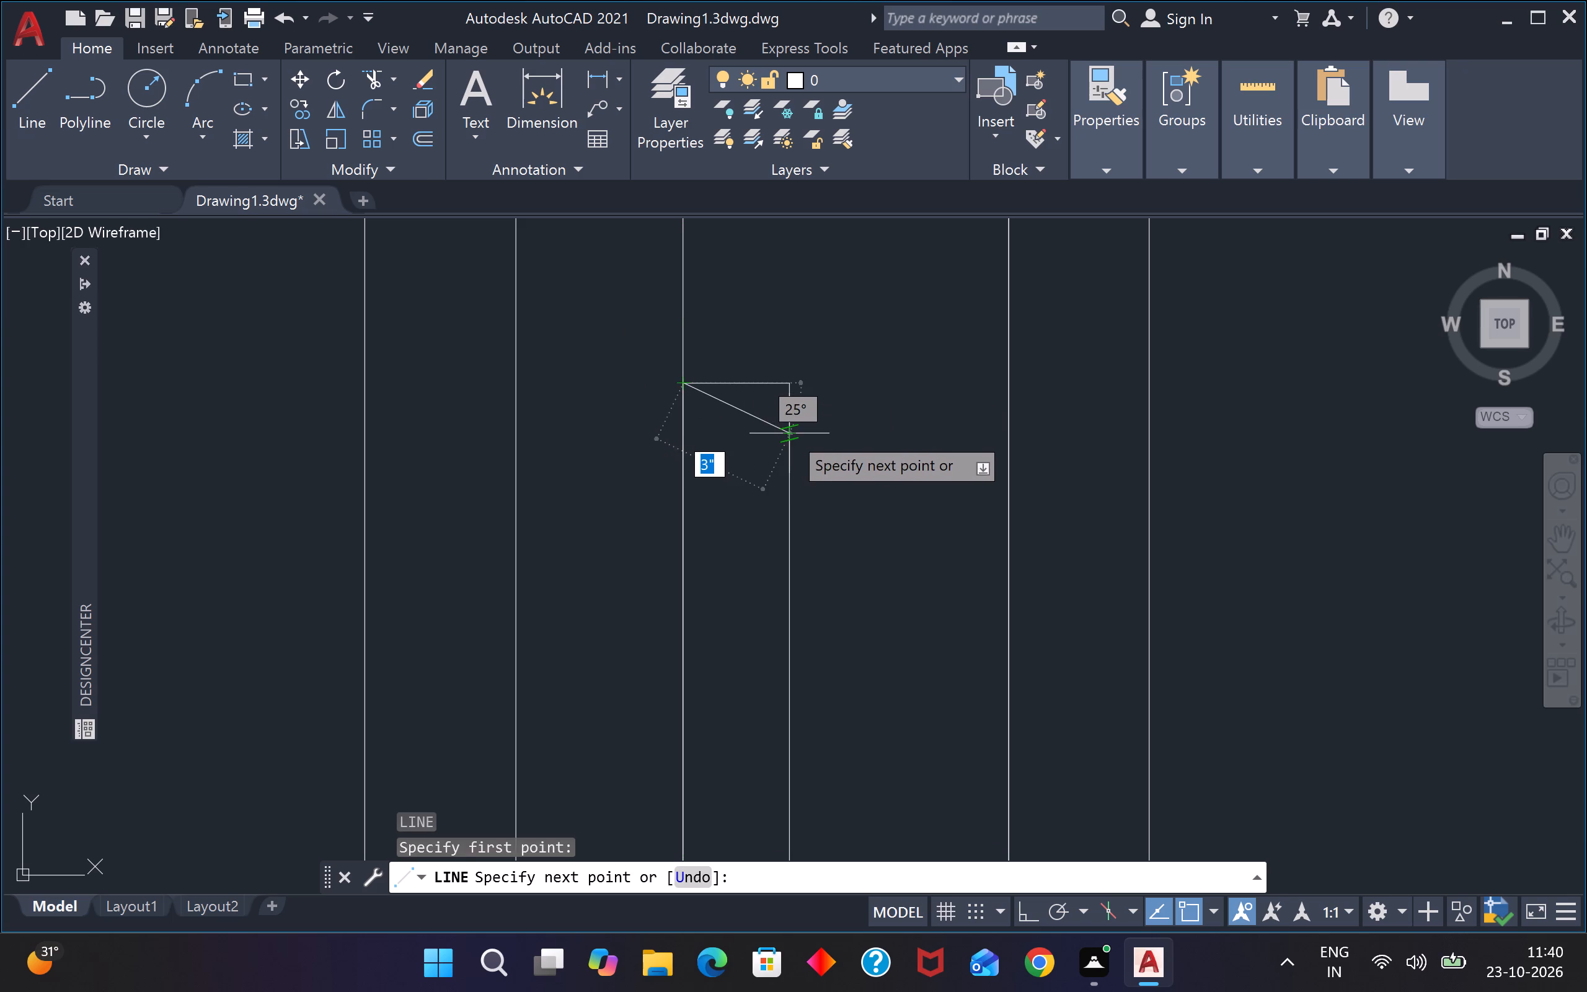
click(789, 432)
scroll(790, 432, down, 3)
key(Escape)
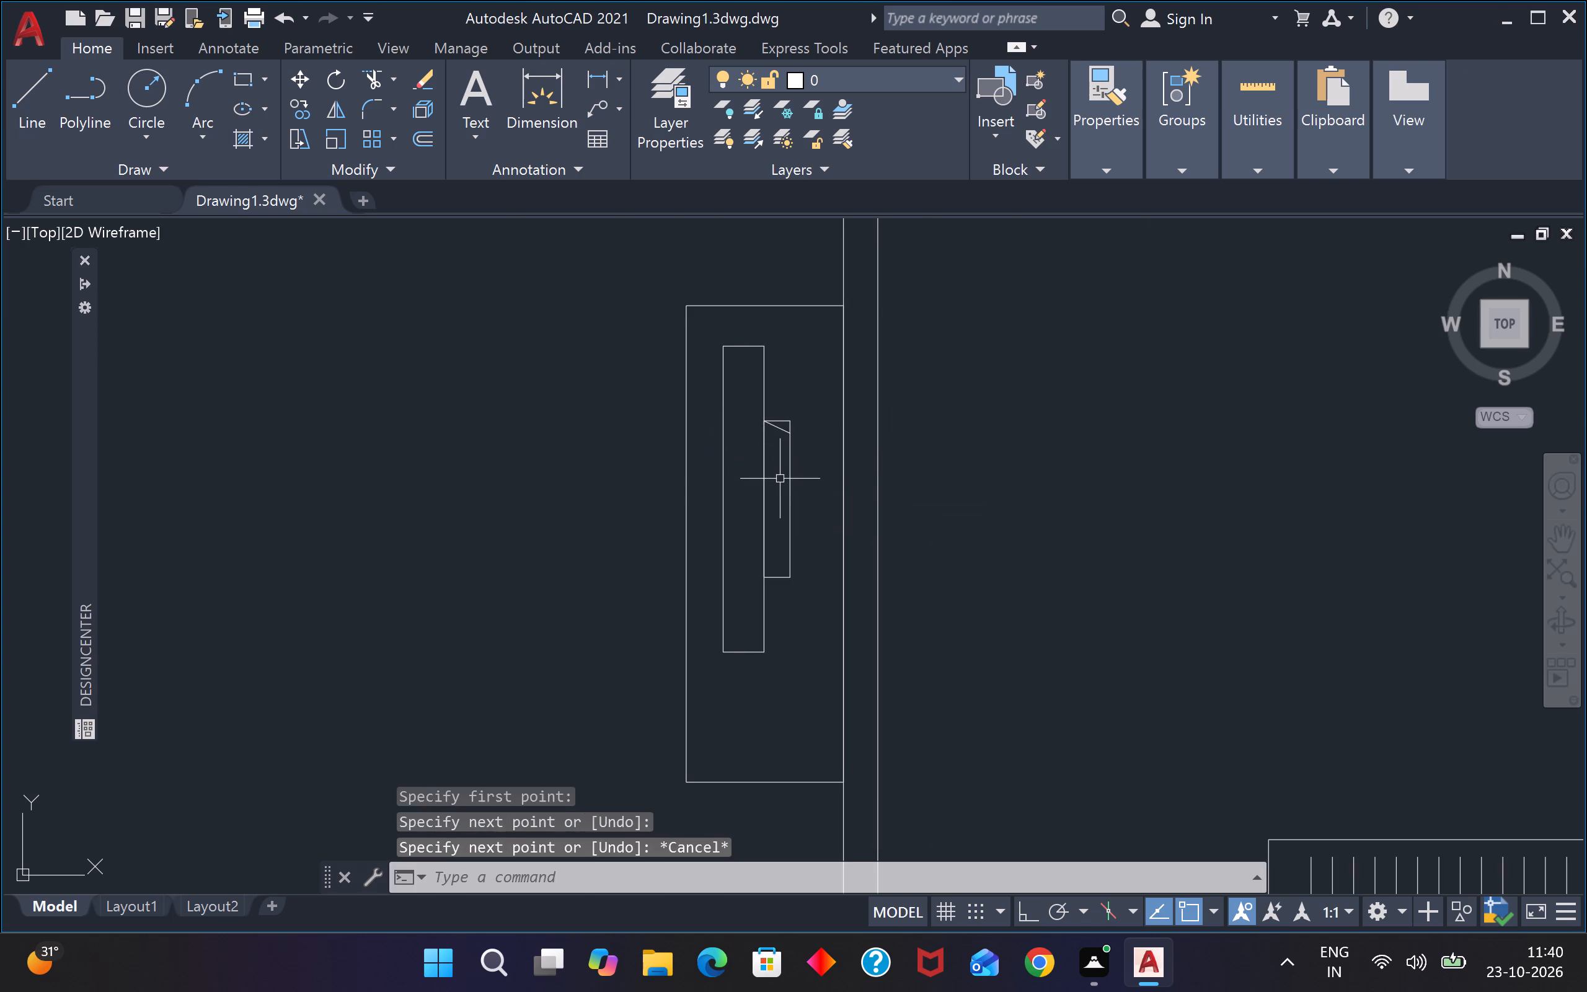
key(space)
scroll(754, 604, up, 4)
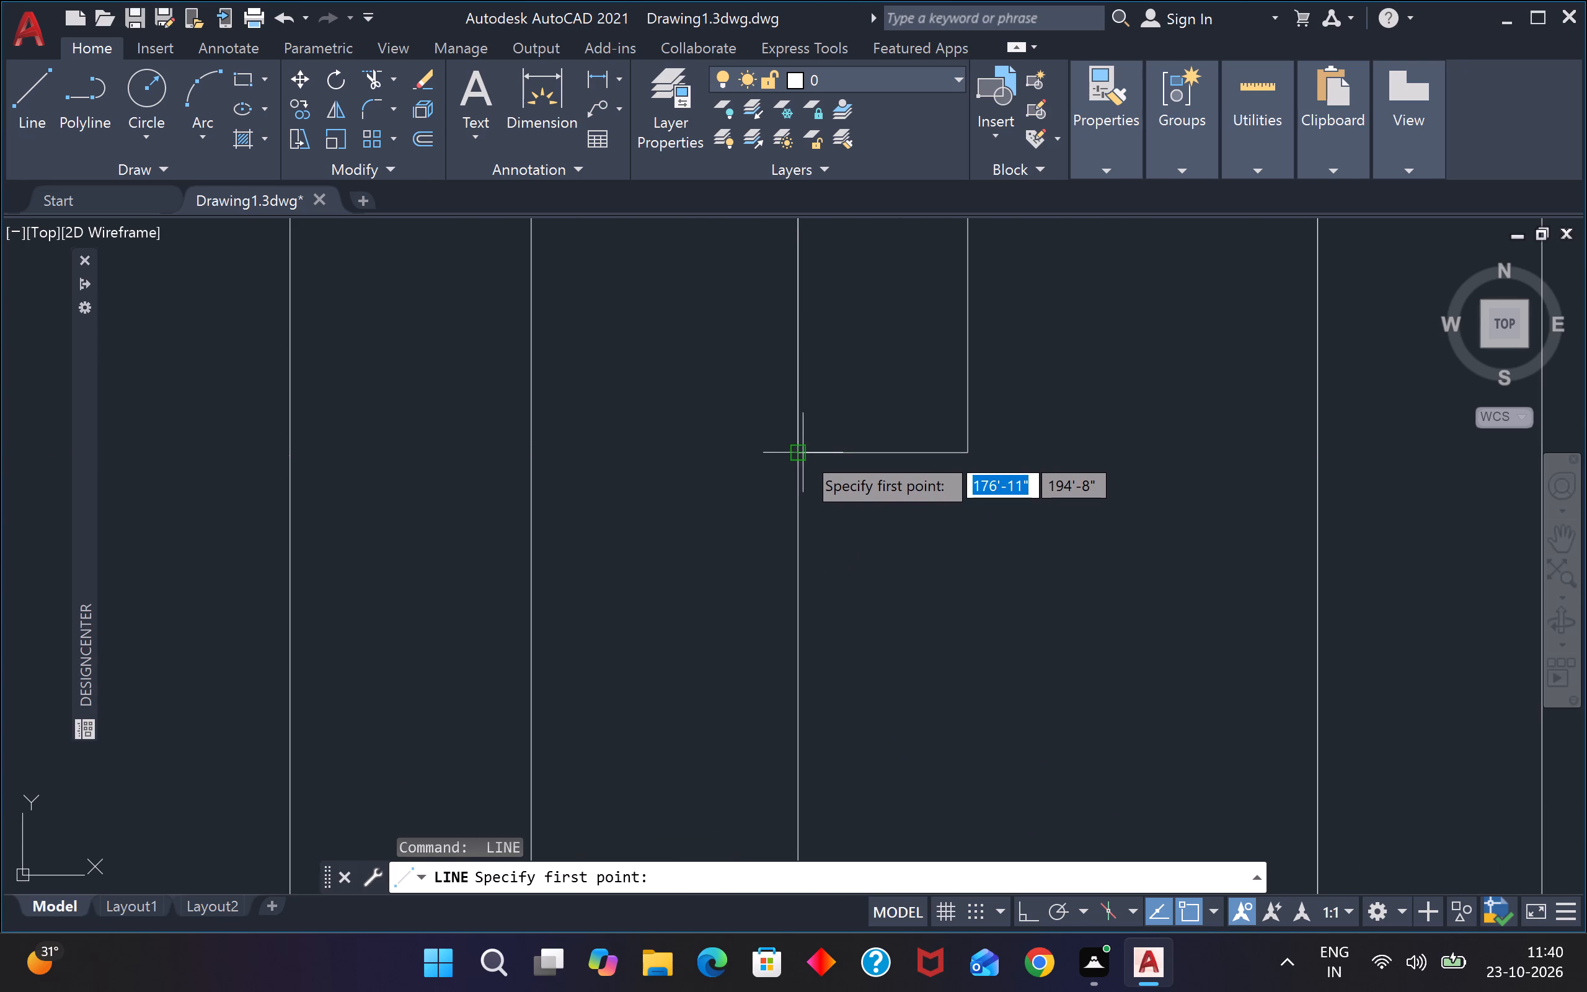
drag(797, 453, 803, 449)
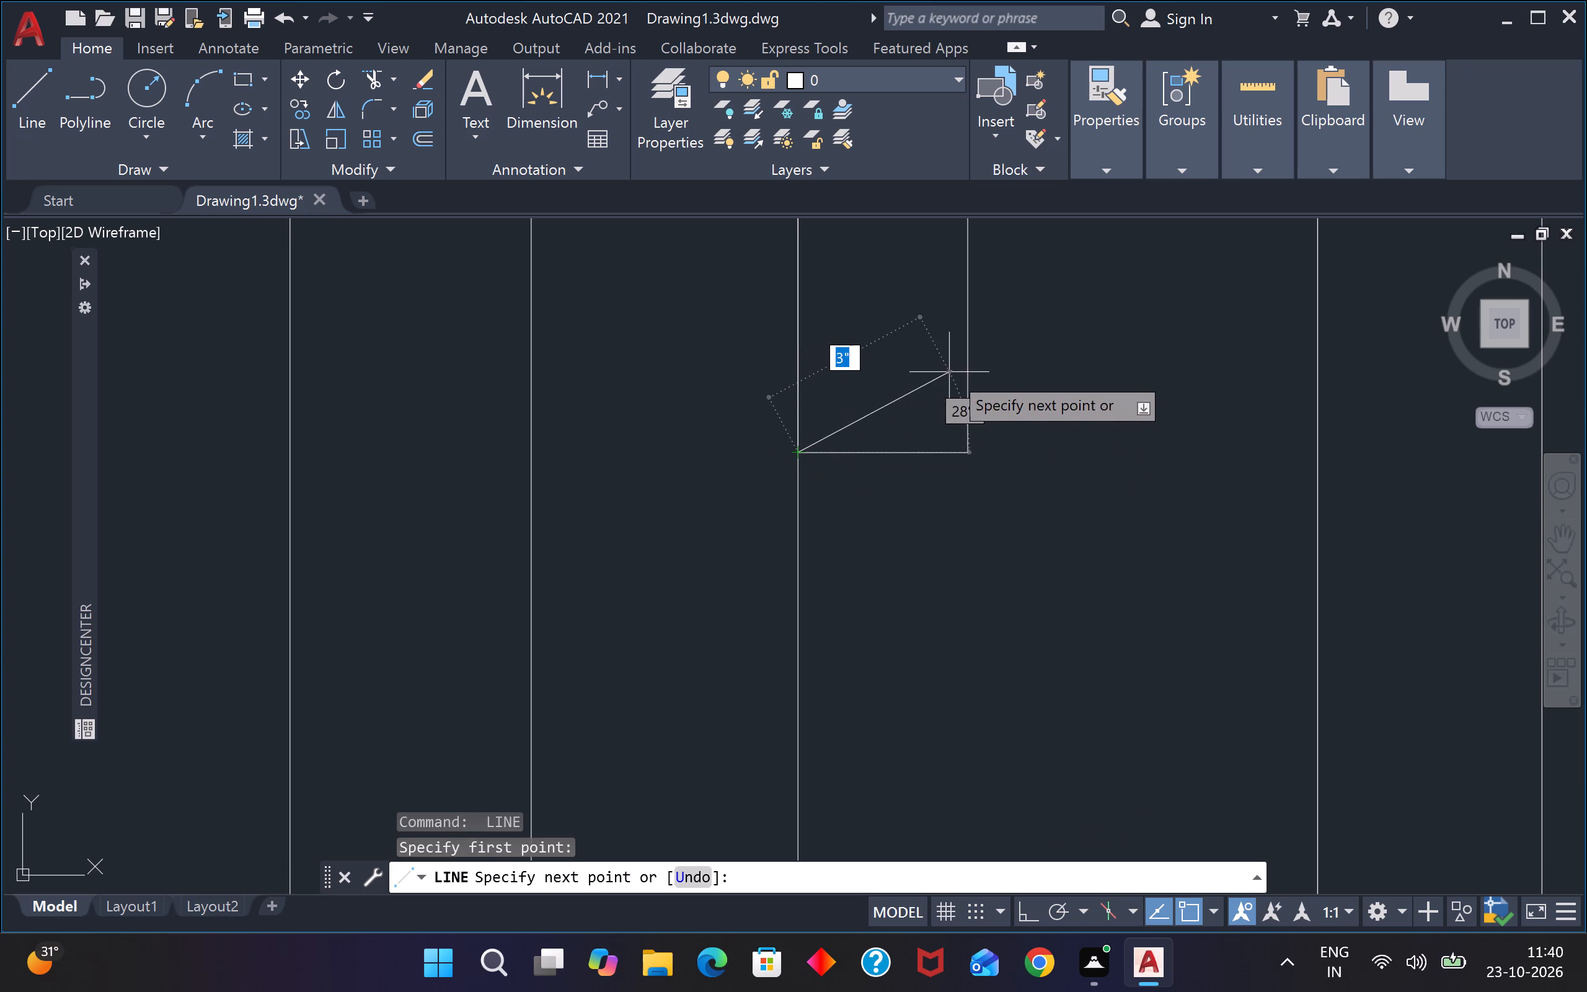
click(966, 366)
key(Escape)
scroll(887, 430, down, 4)
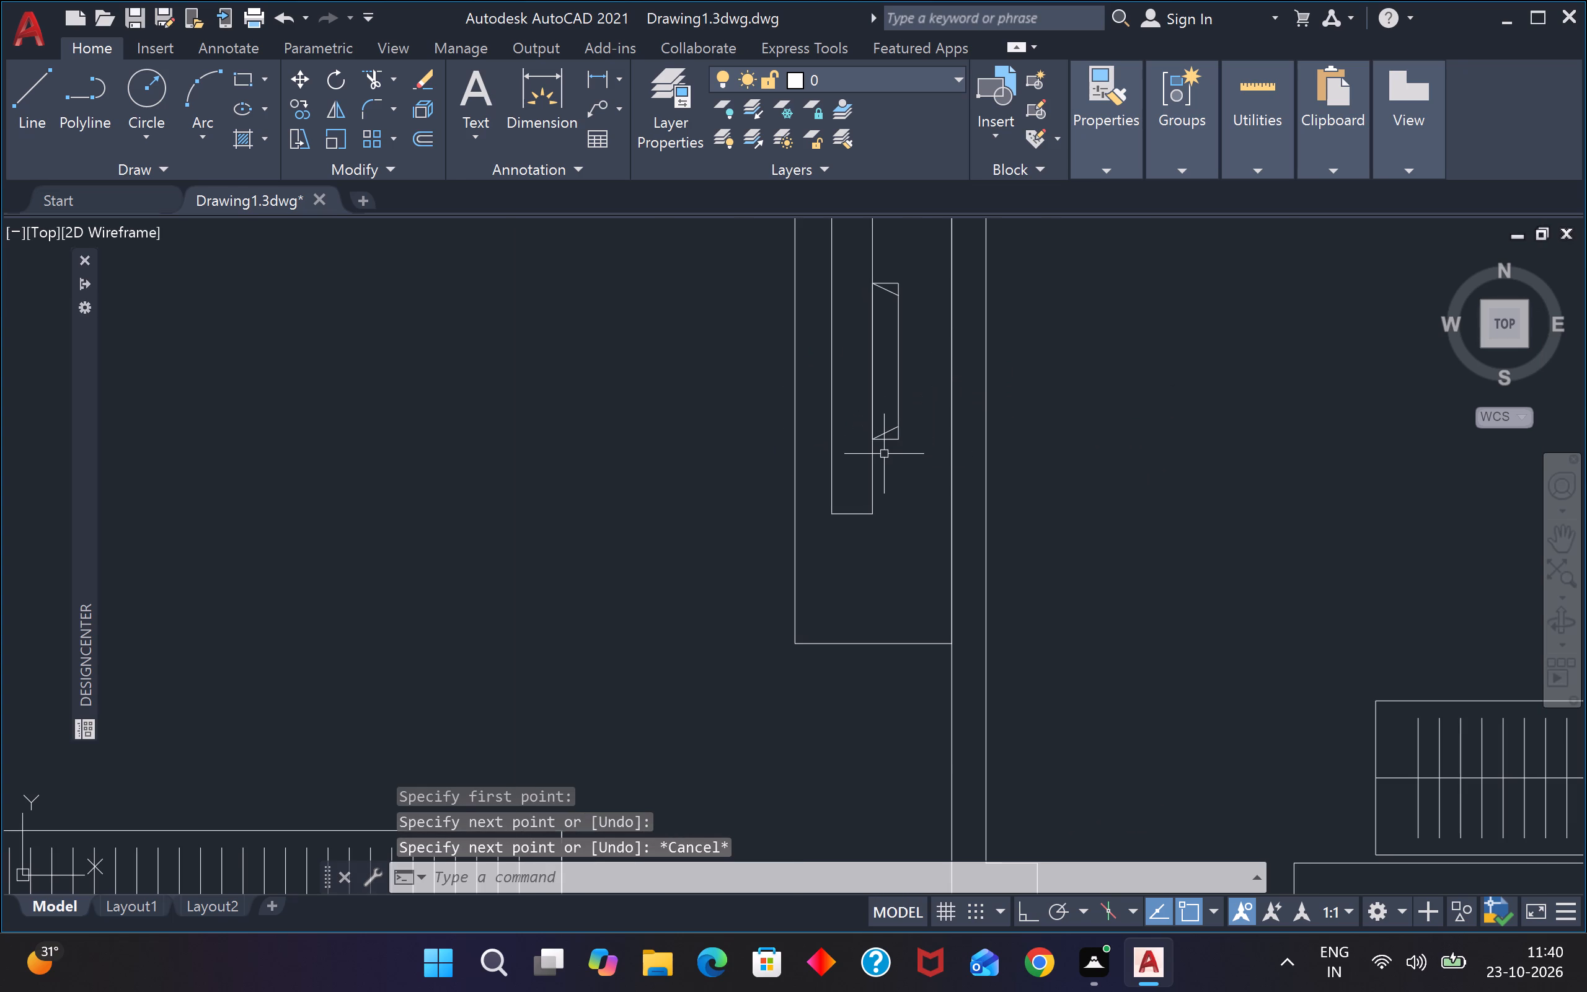
Trim the smaller rectangle's north and south ends outside the slanted lines, leaving a tapered shape.
key(t)
key(r)
key(space)
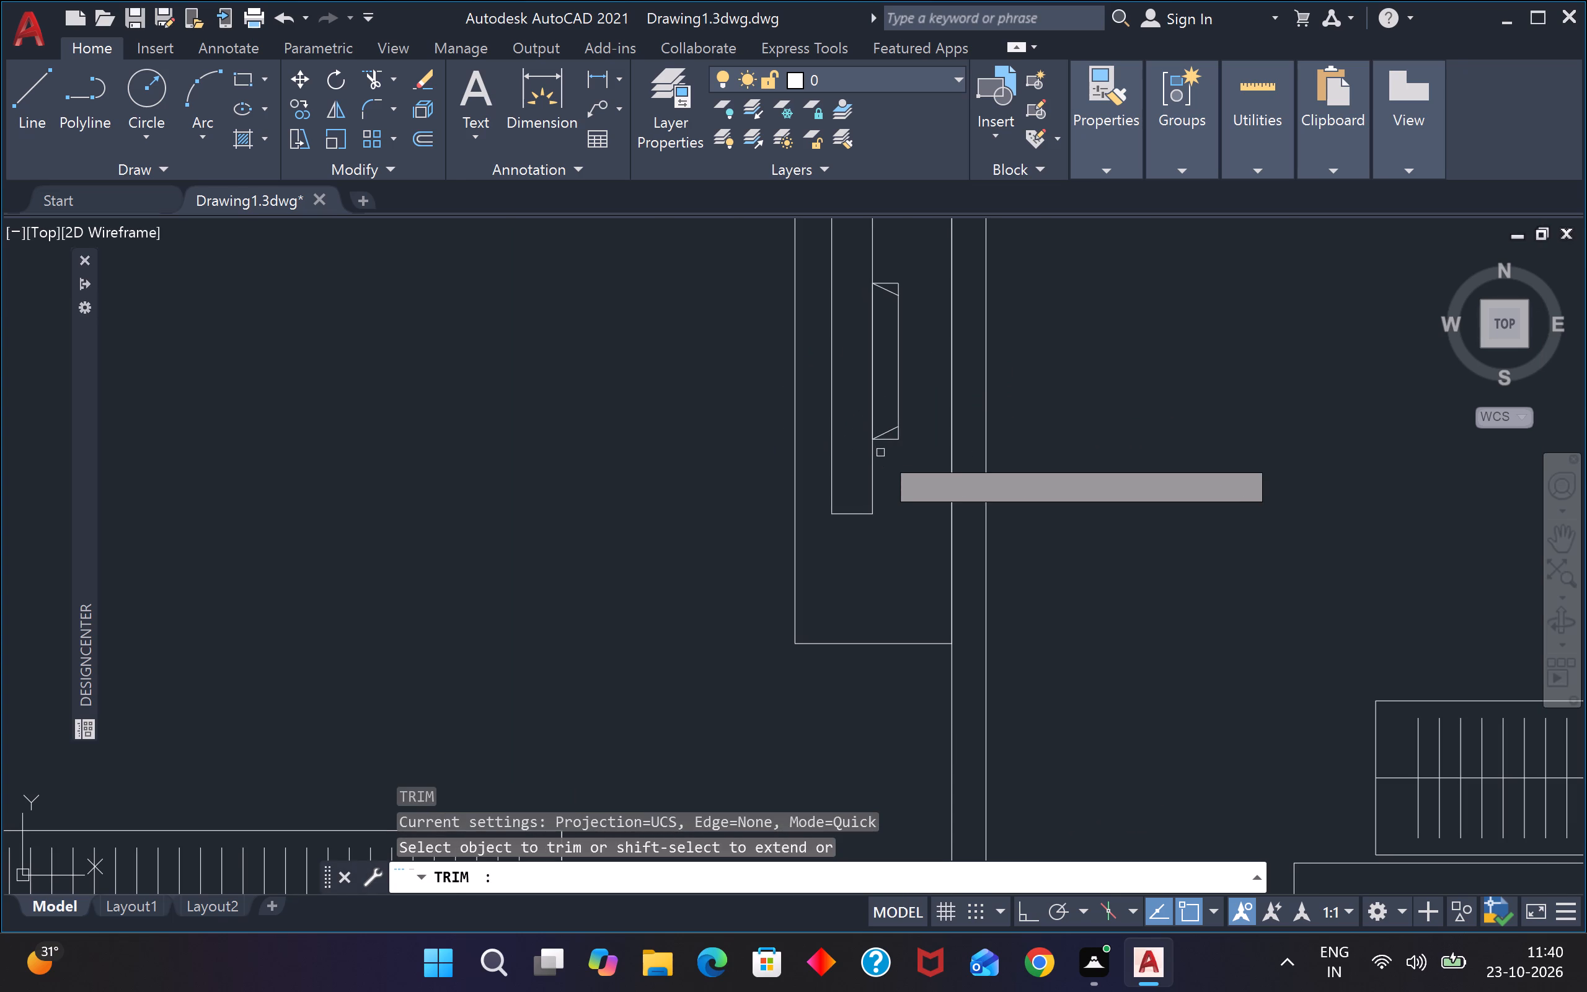
scroll(893, 441, up, 4)
drag(955, 366, 947, 372)
click(876, 440)
scroll(880, 434, down, 3)
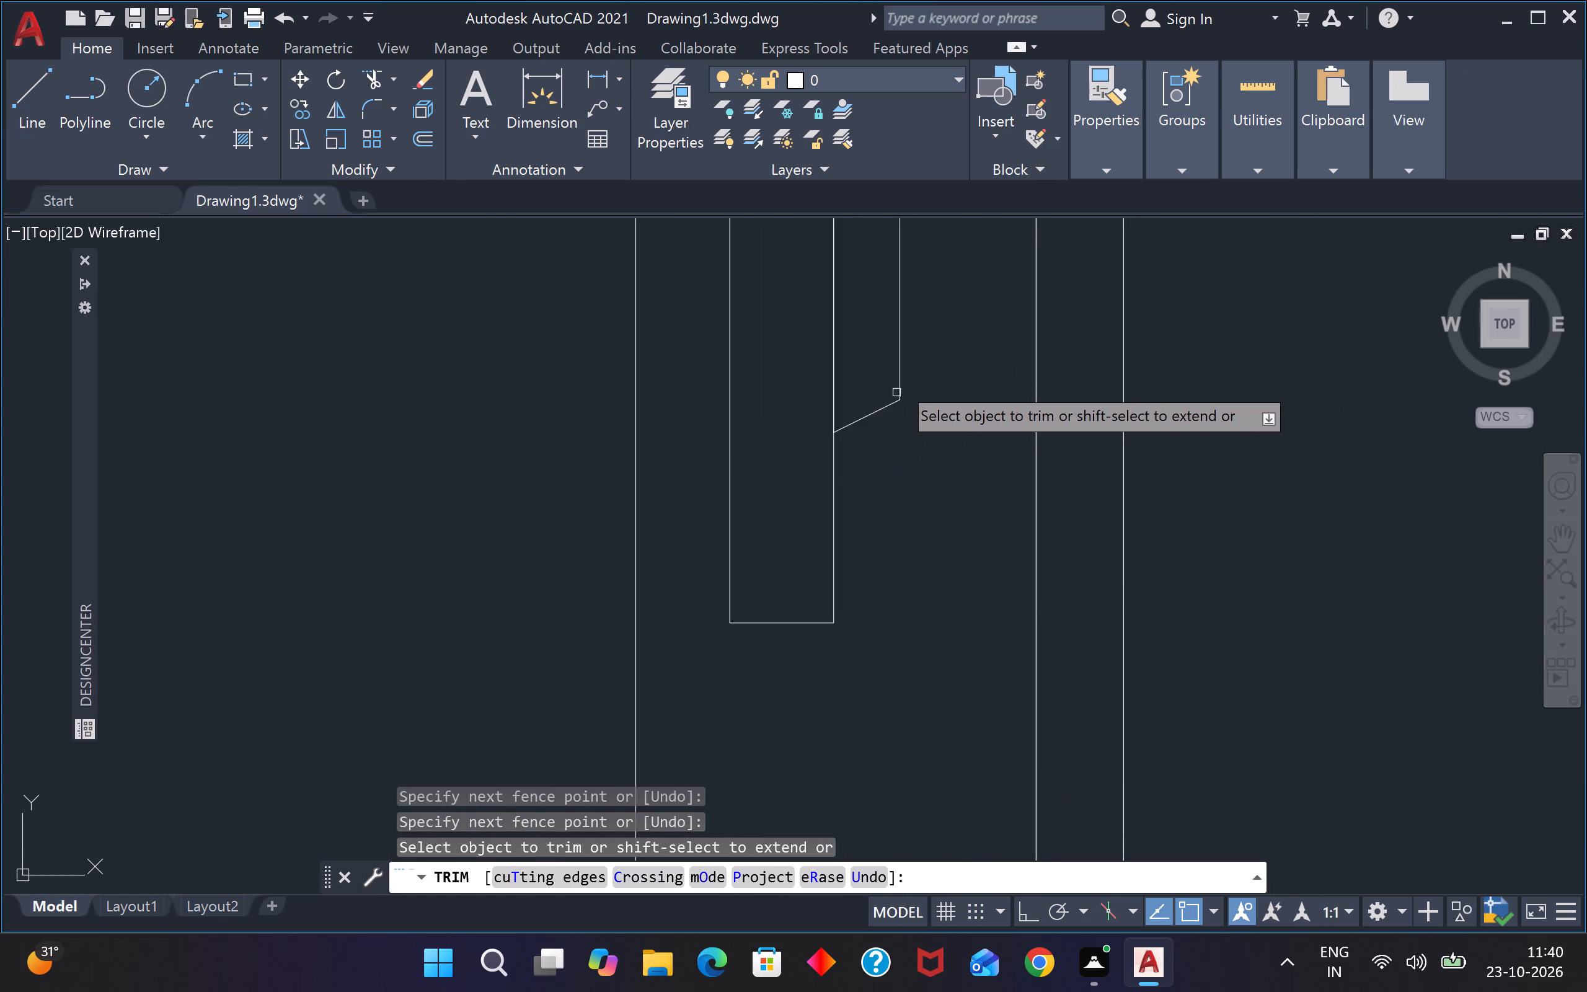
scroll(903, 356, down, 3)
scroll(900, 265, up, 3)
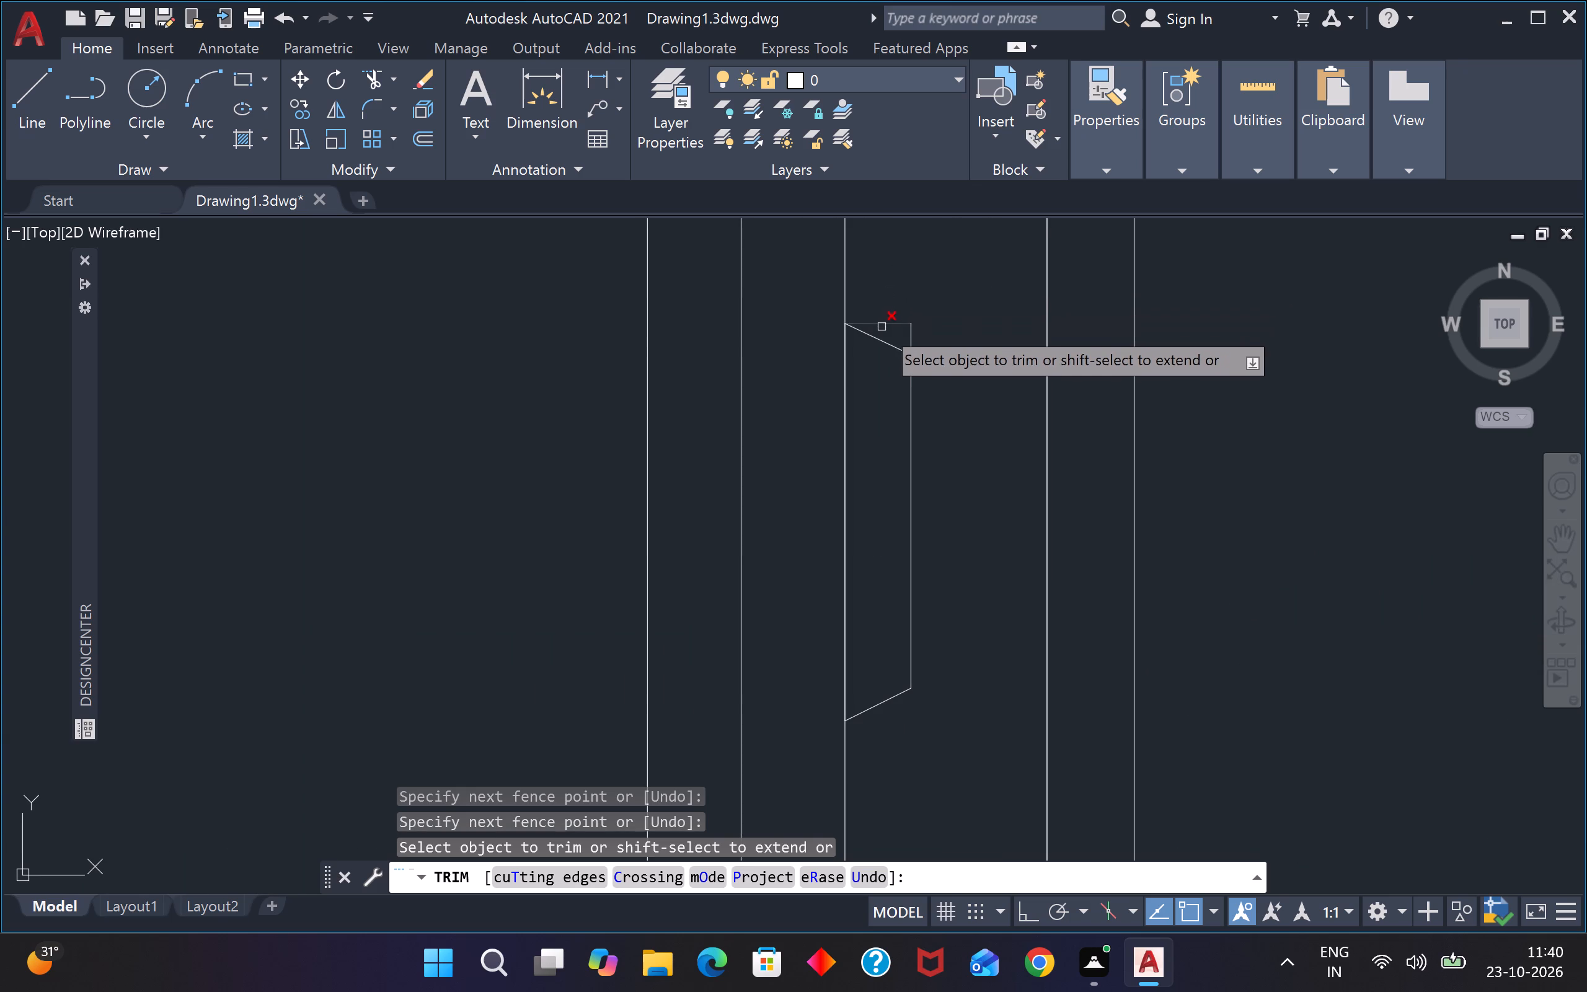
click(885, 319)
click(924, 347)
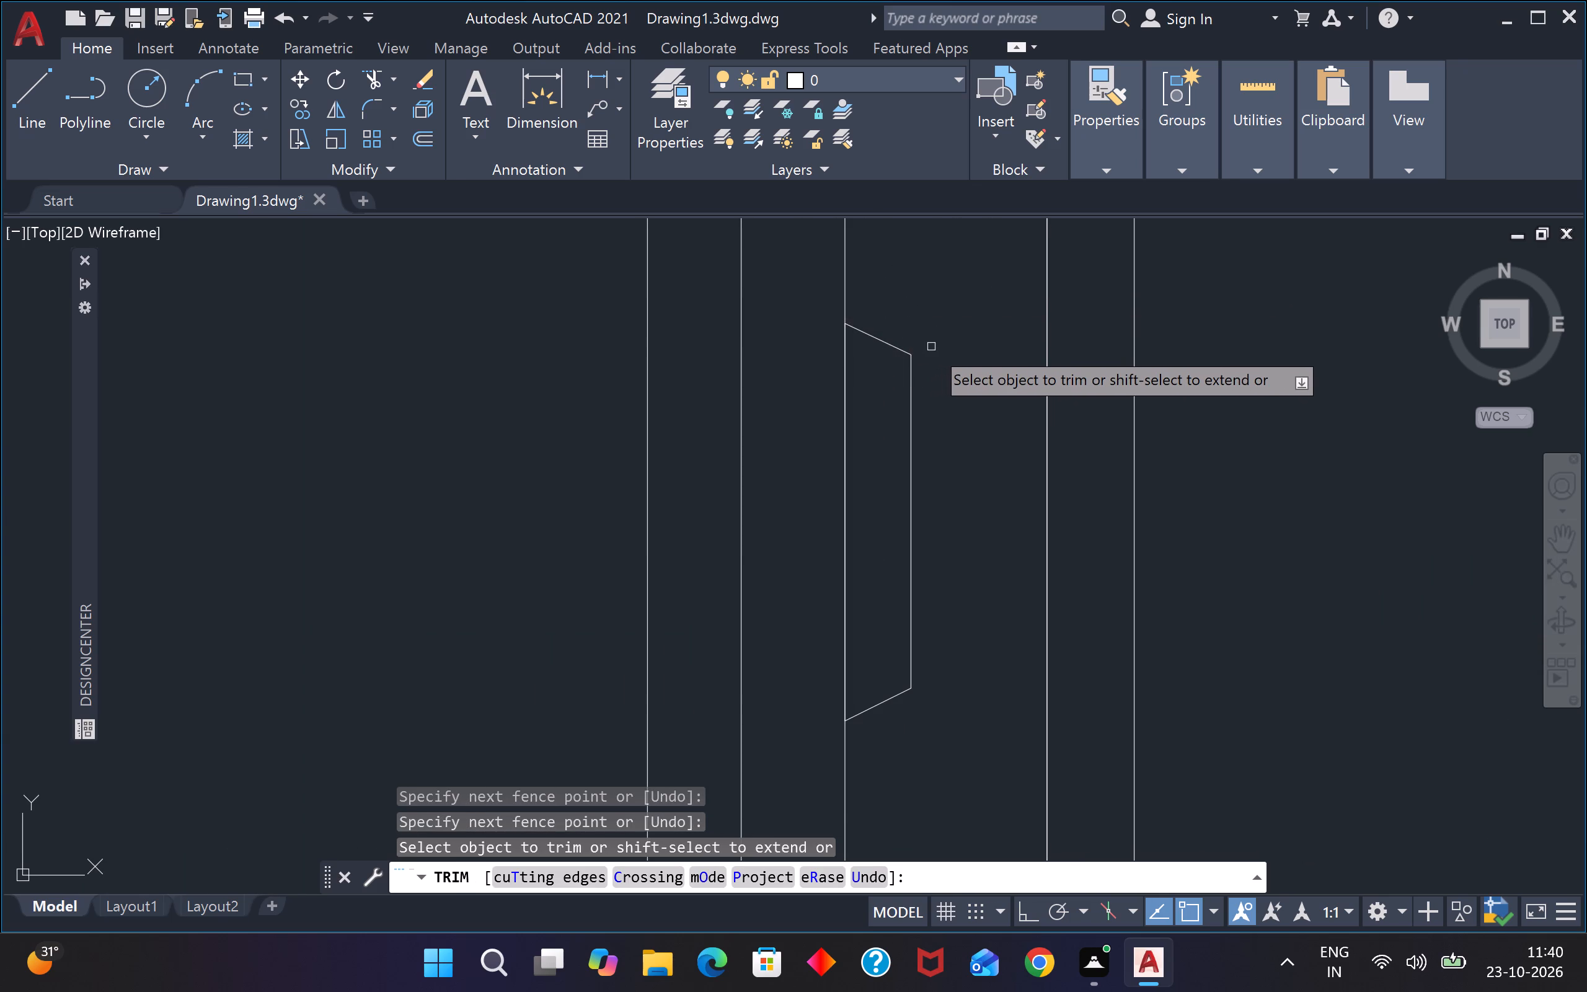
scroll(931, 347, down, 4)
scroll(932, 345, up, 1)
key(Escape)
key(Escape)
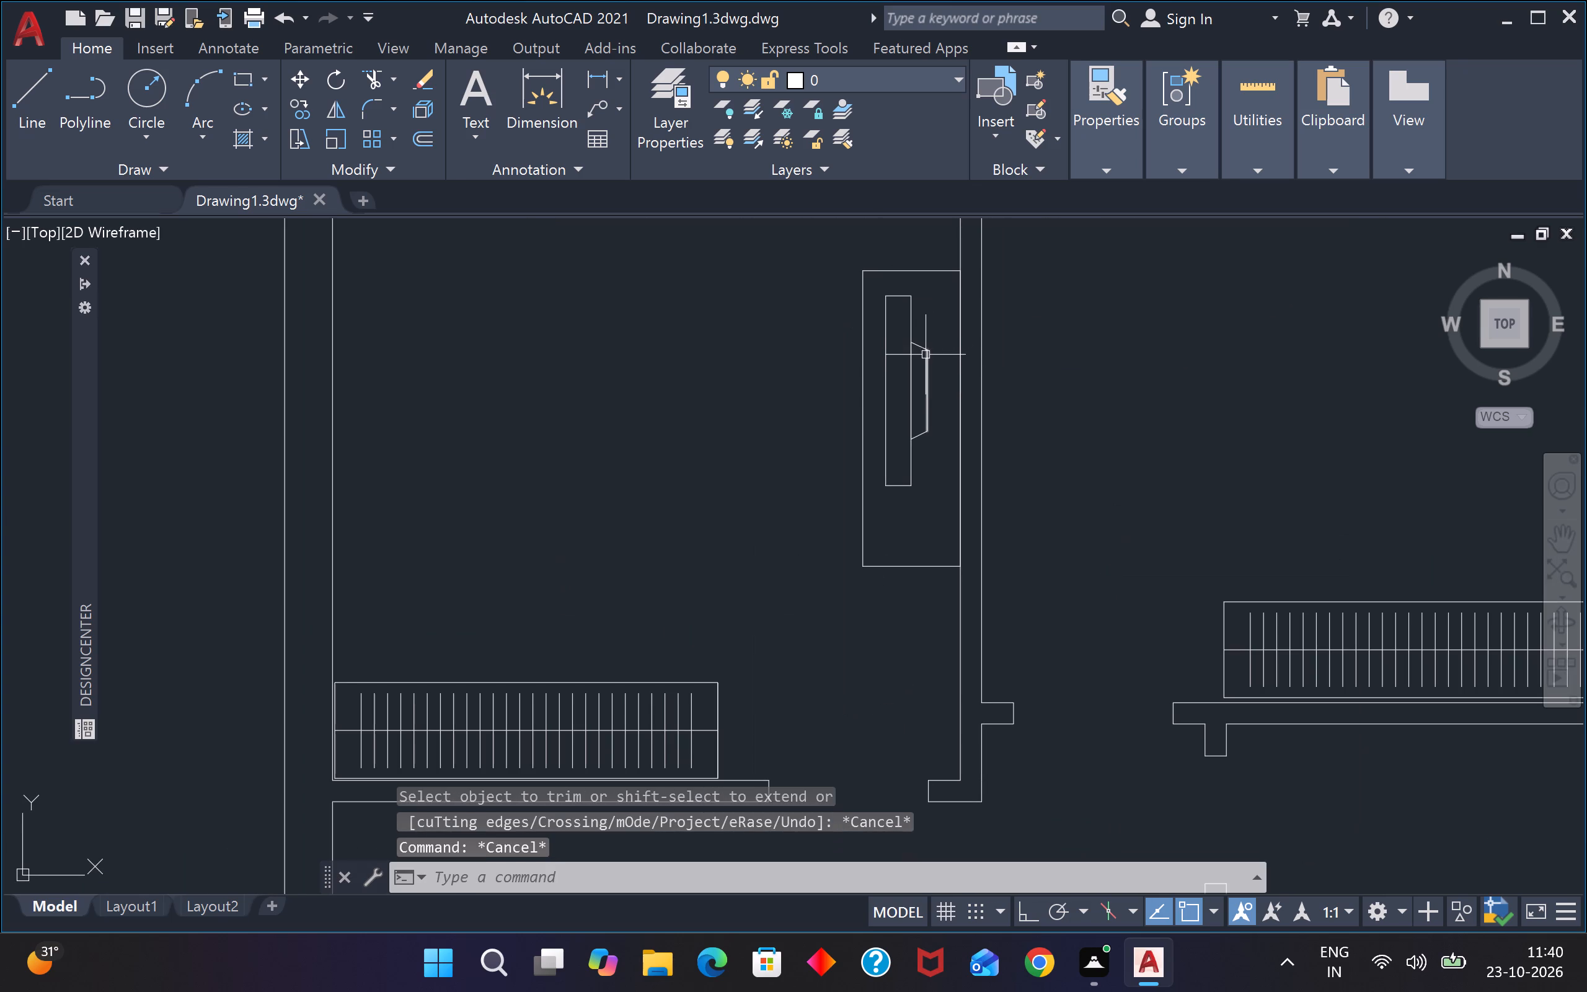
Fillet the northwest and southwest corners of the bedroom wall unit's outer rectangle with a 2" radius.
key(f)
key(space)
key(r)
key(space)
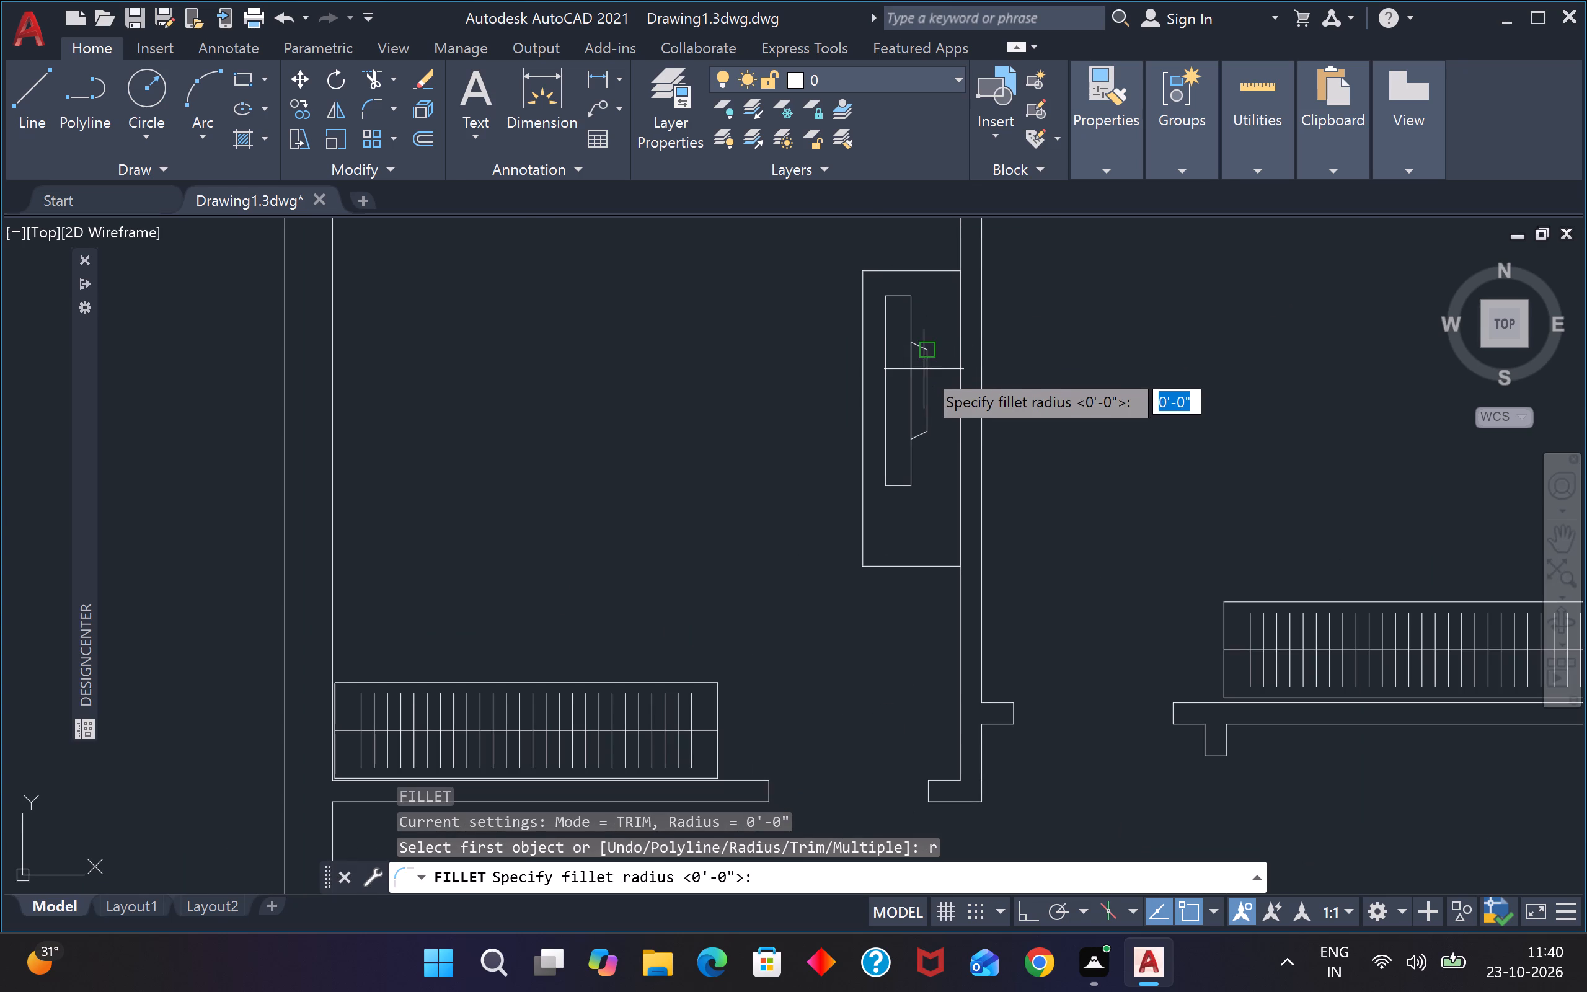
text(2")
key(Return)
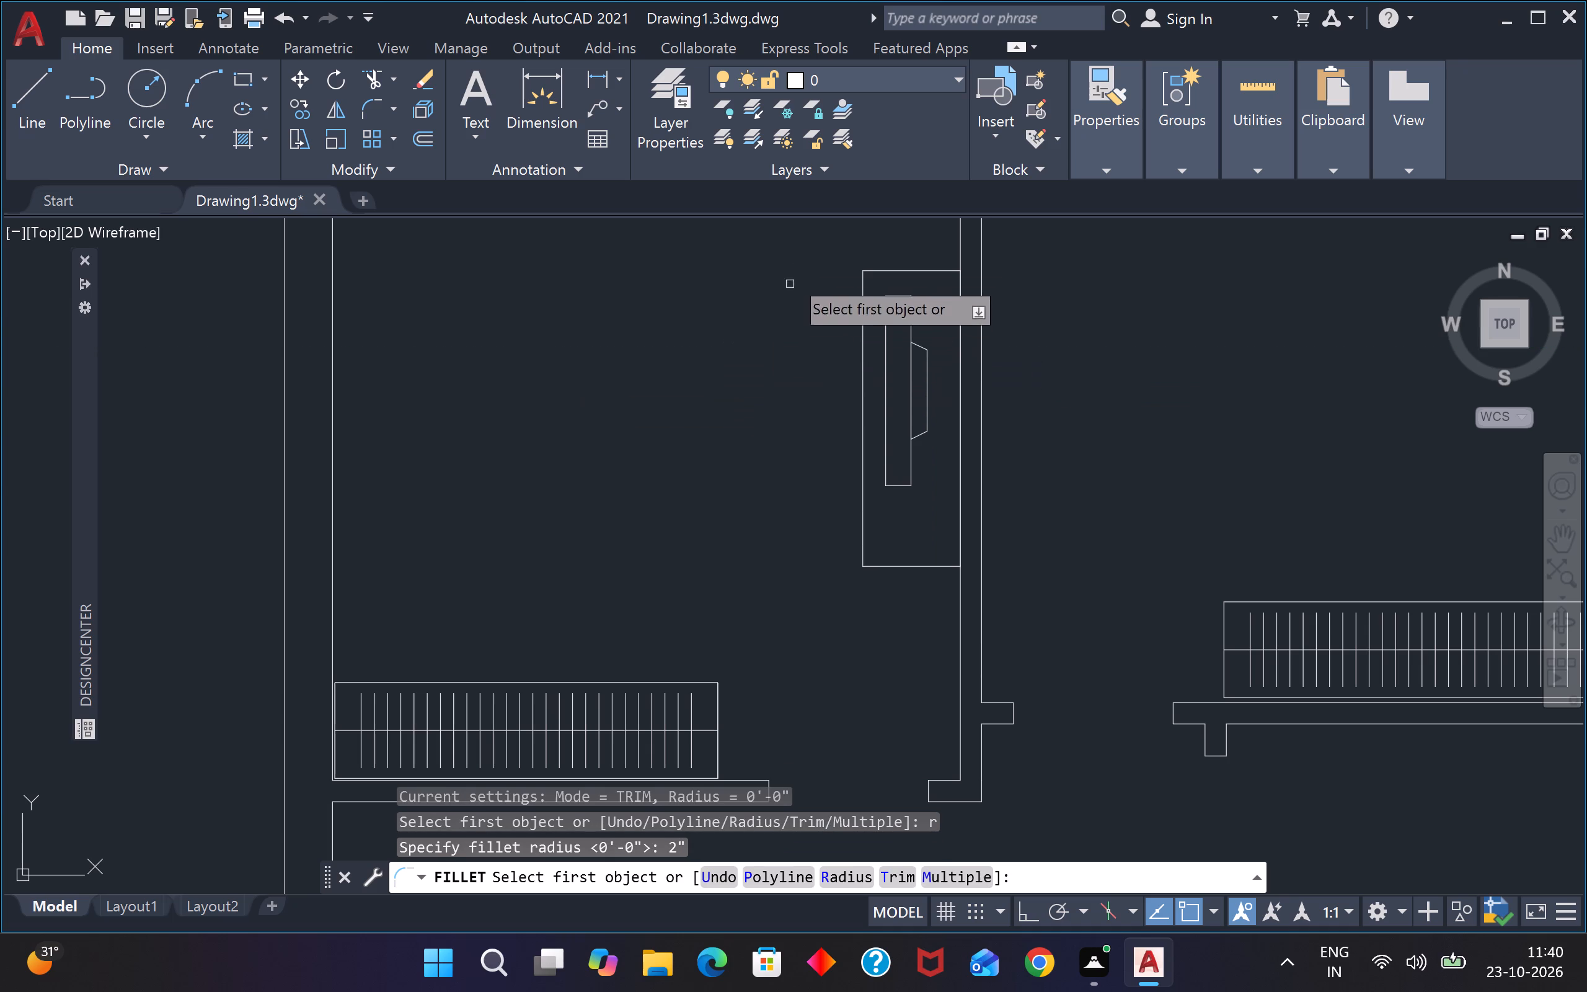
scroll(873, 264, up, 2)
click(882, 281)
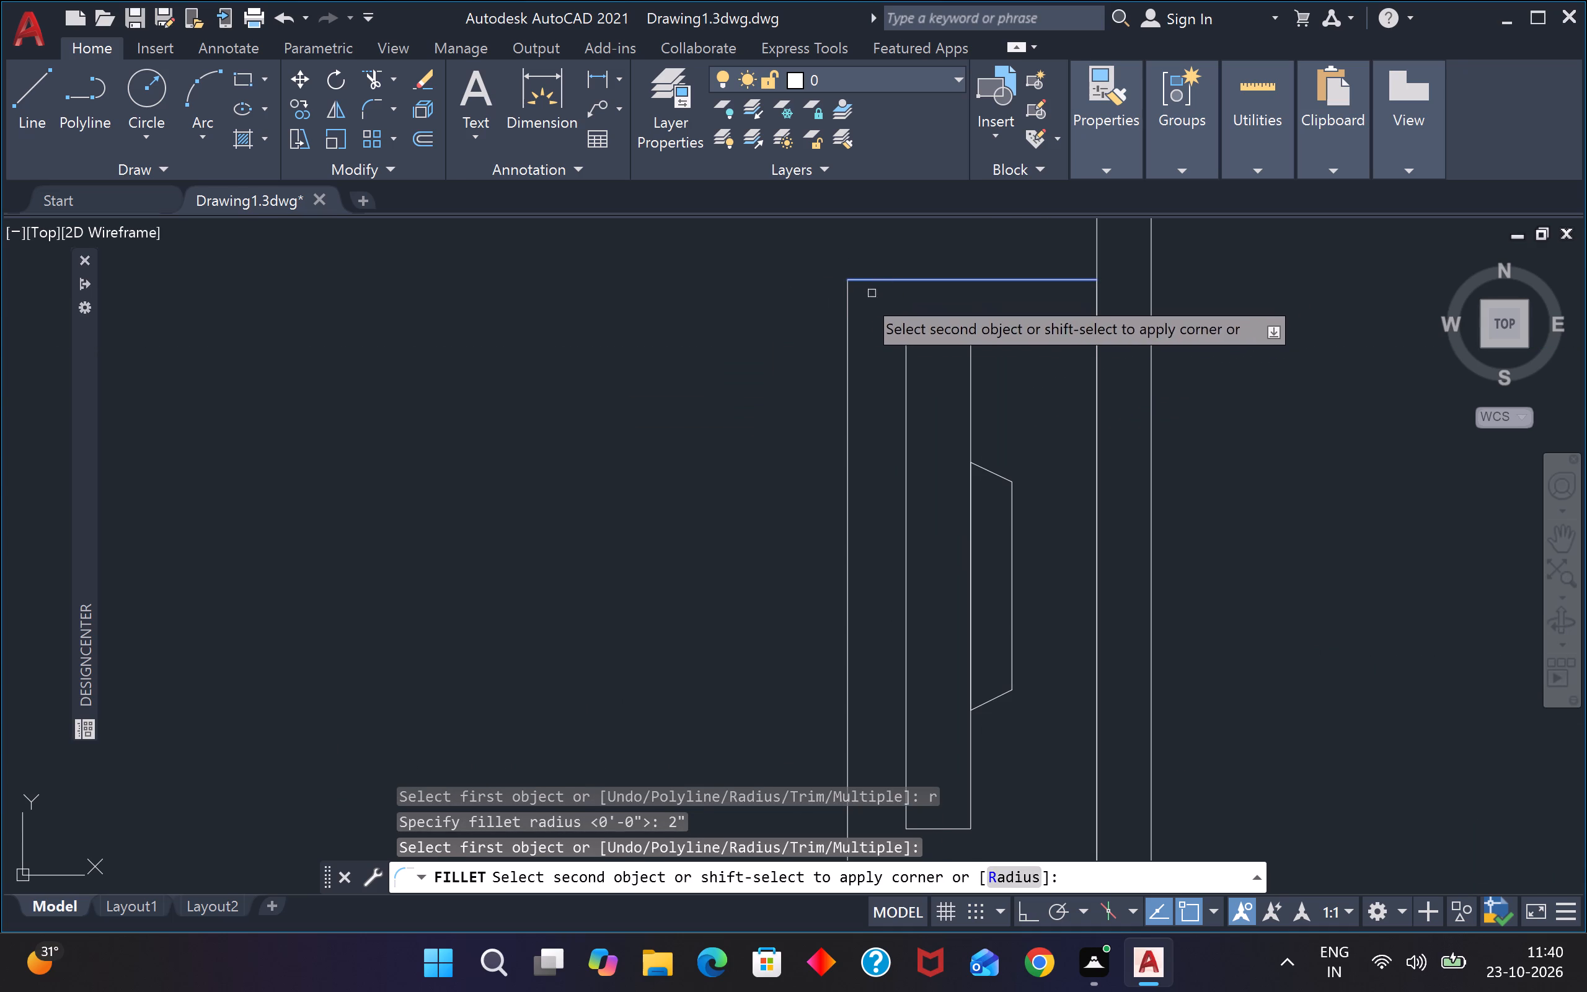
click(844, 304)
scroll(847, 304, down, 3)
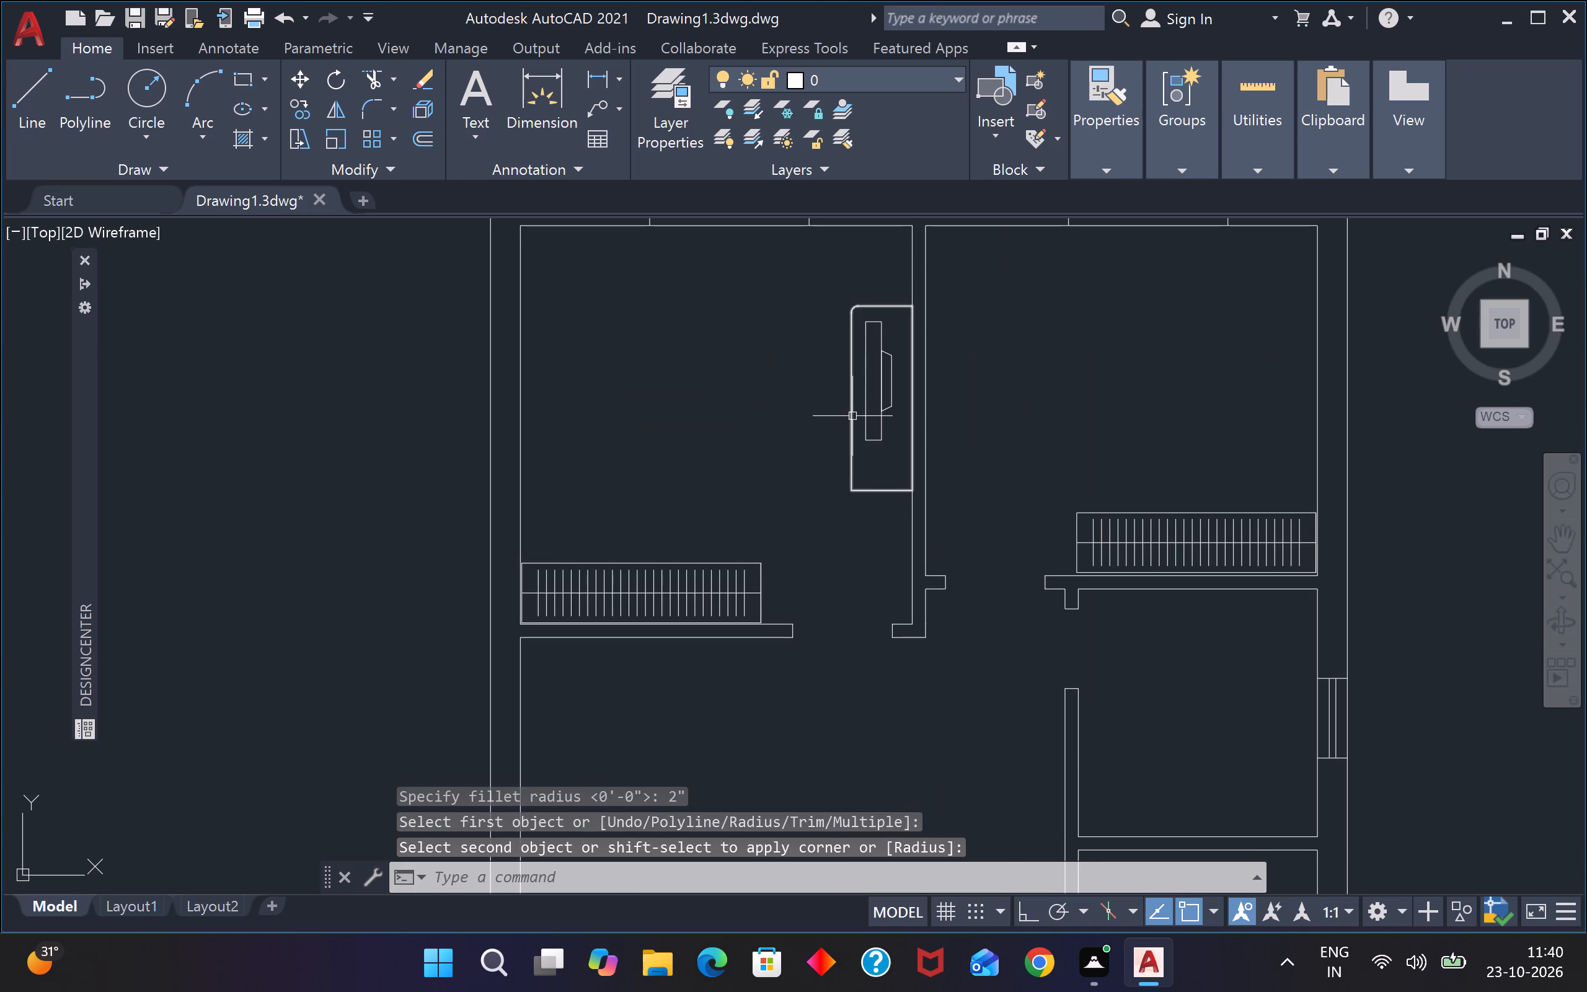
key(space)
scroll(870, 486, up, 2)
click(823, 484)
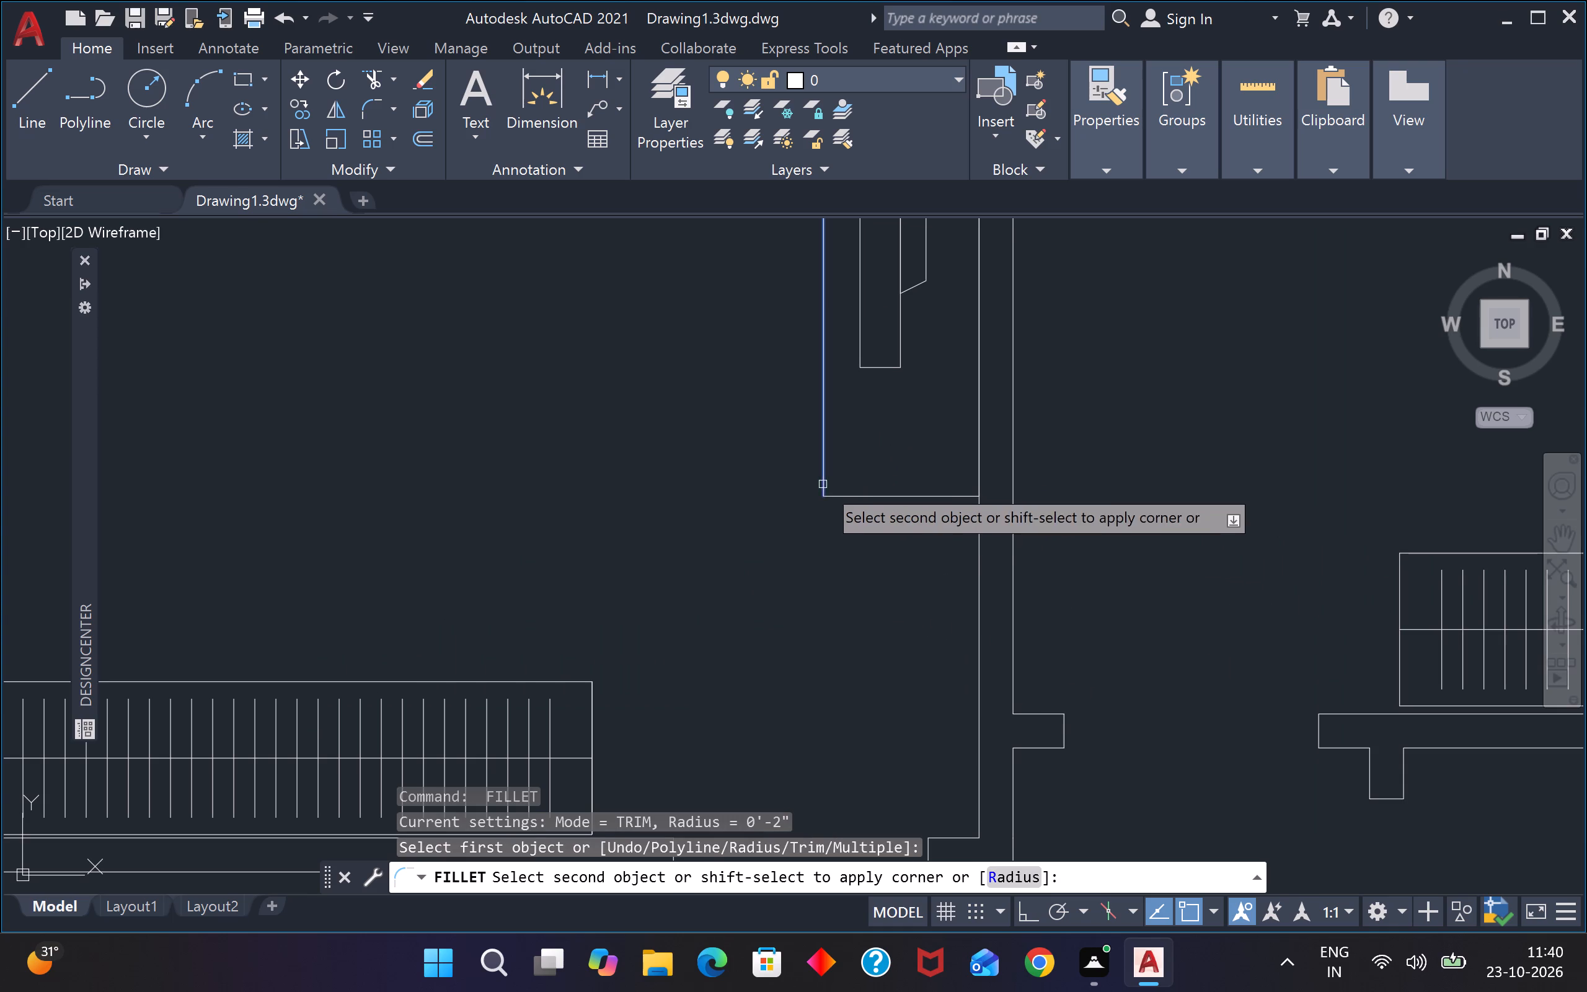
click(868, 494)
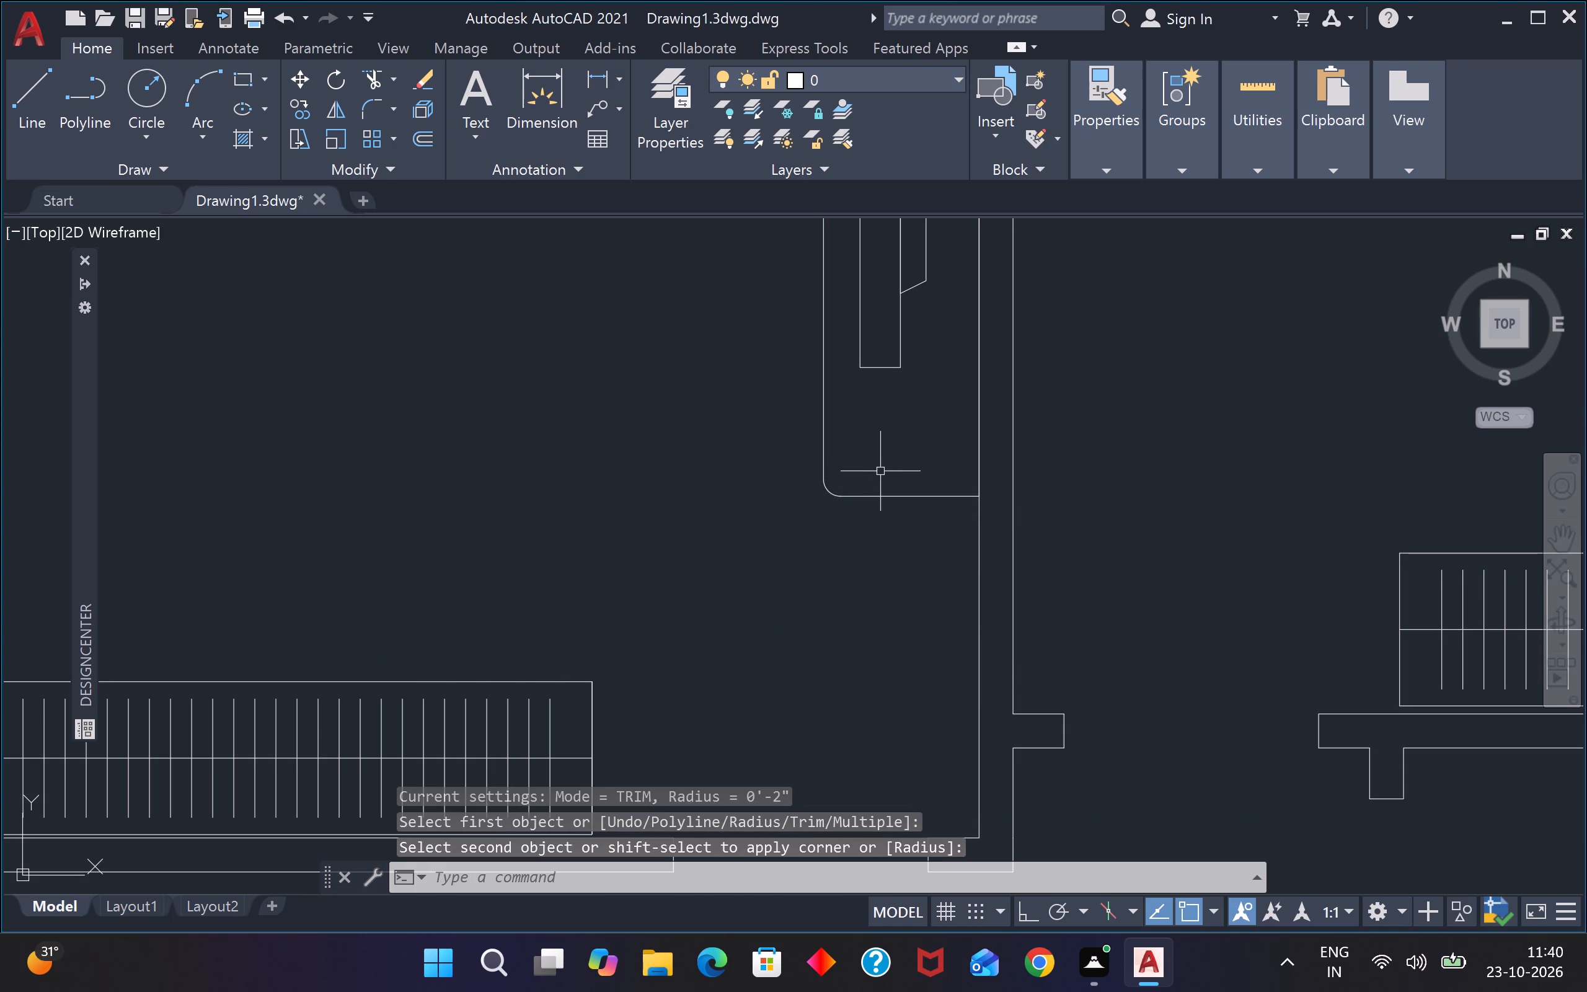
Fillet both east corners of the tapered shape with the 2" radius, where its slanted ends meet the east side.
scroll(921, 422, down, 2)
scroll(908, 387, up, 2)
key(space)
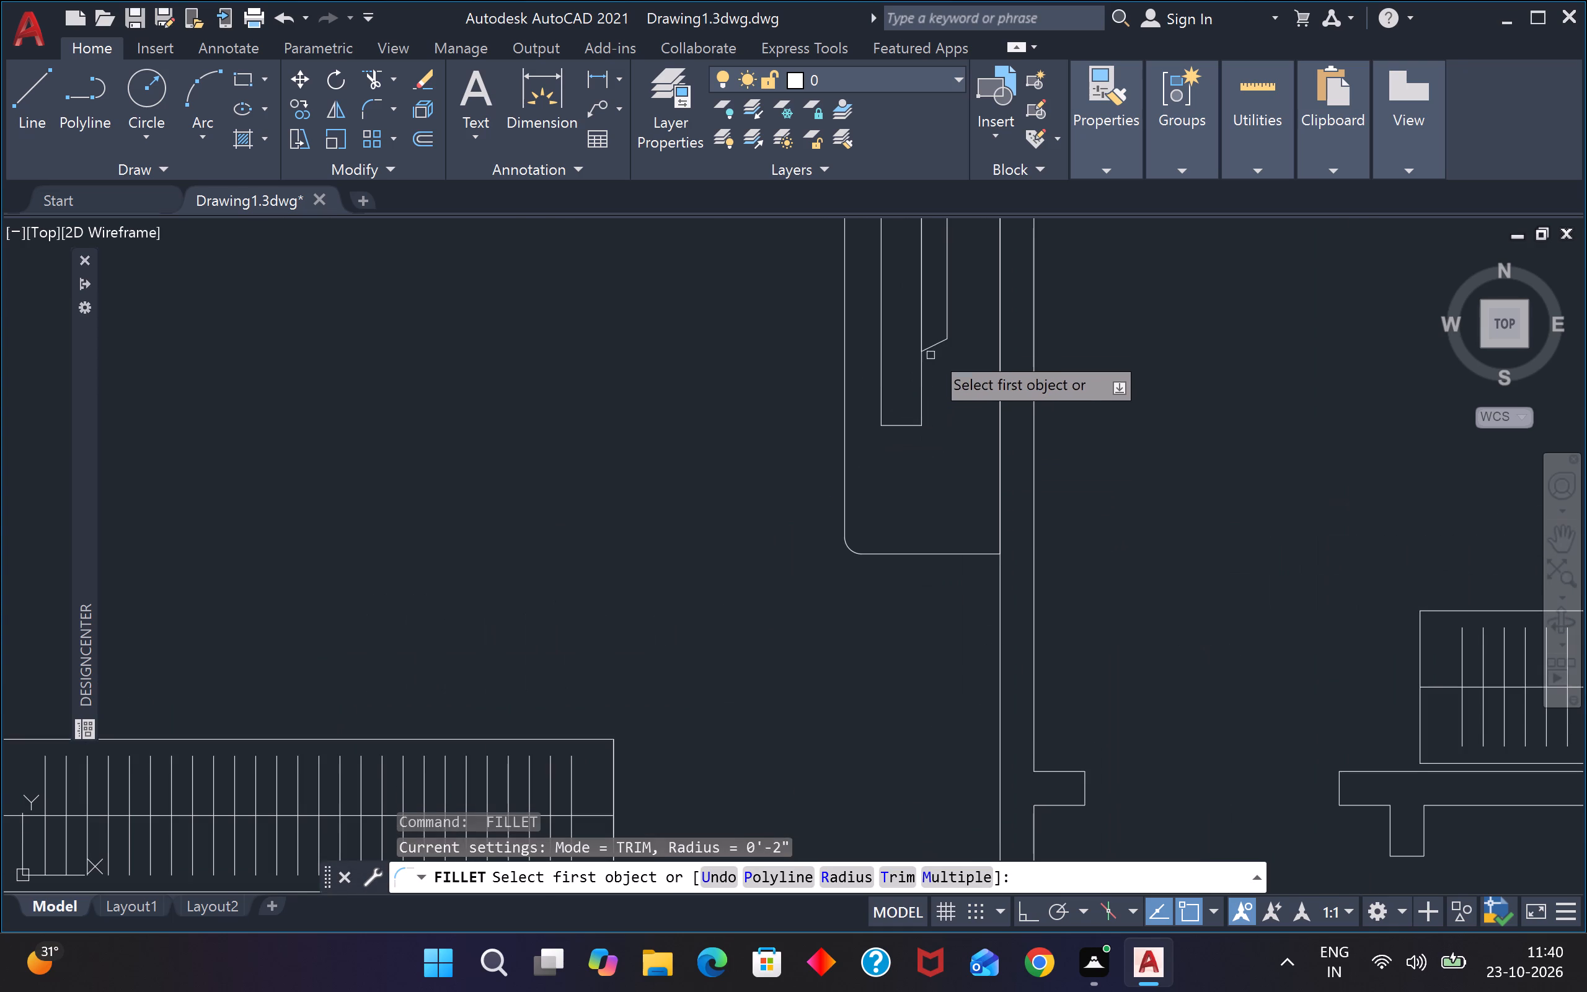
scroll(937, 334, up, 3)
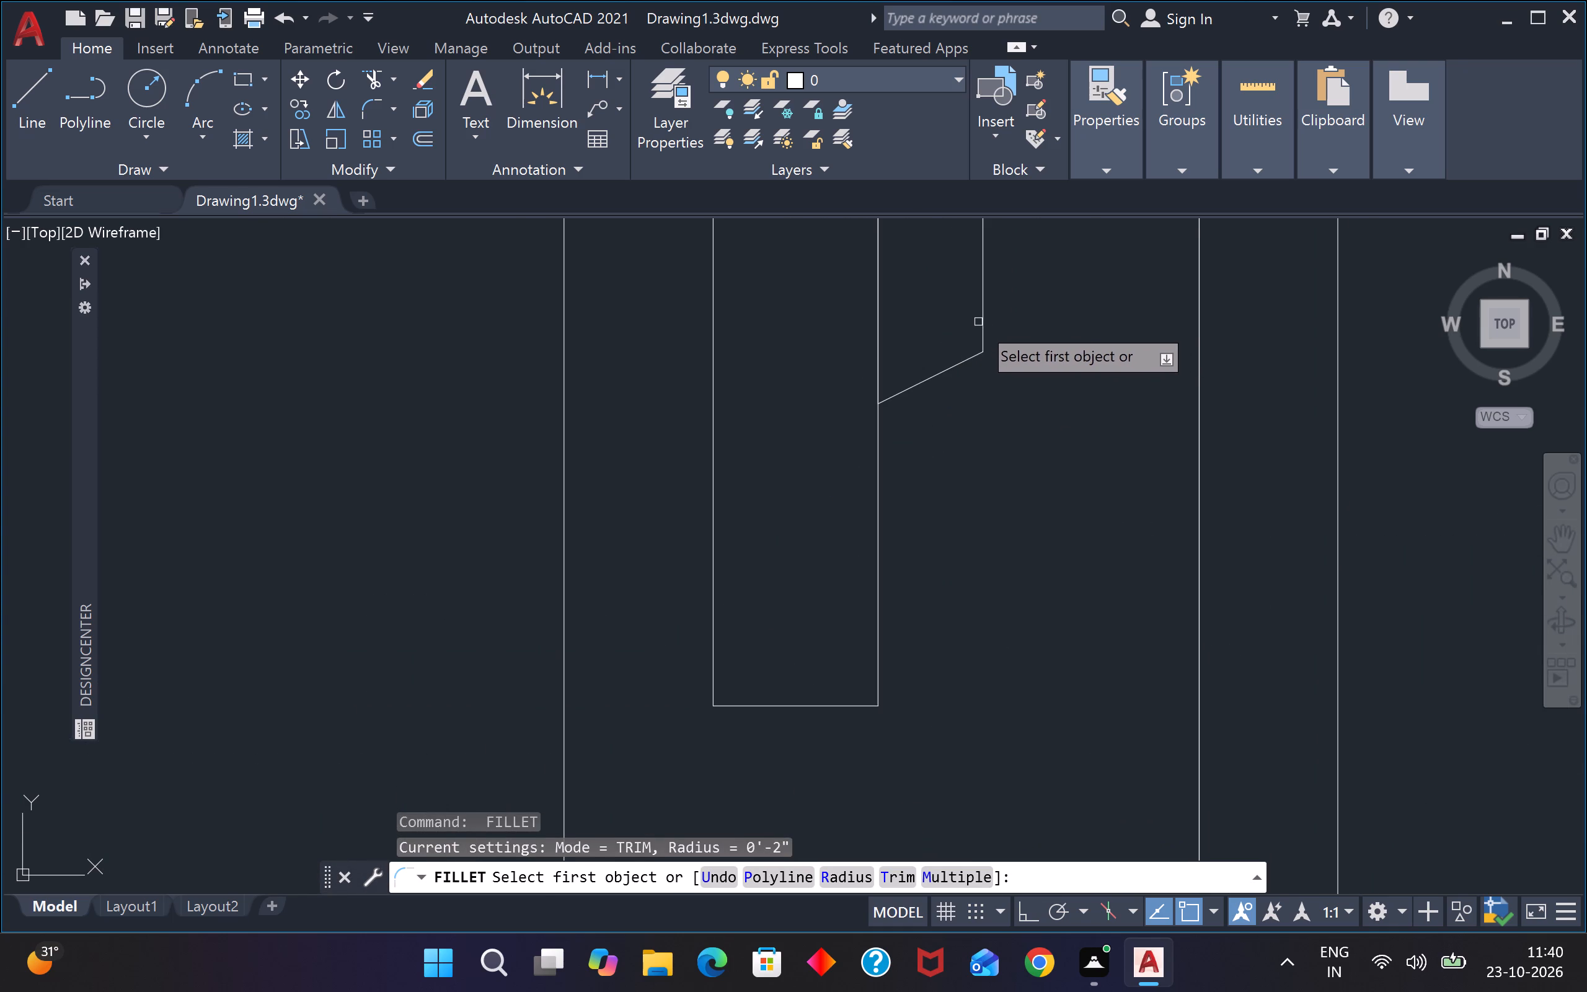
click(981, 324)
click(944, 375)
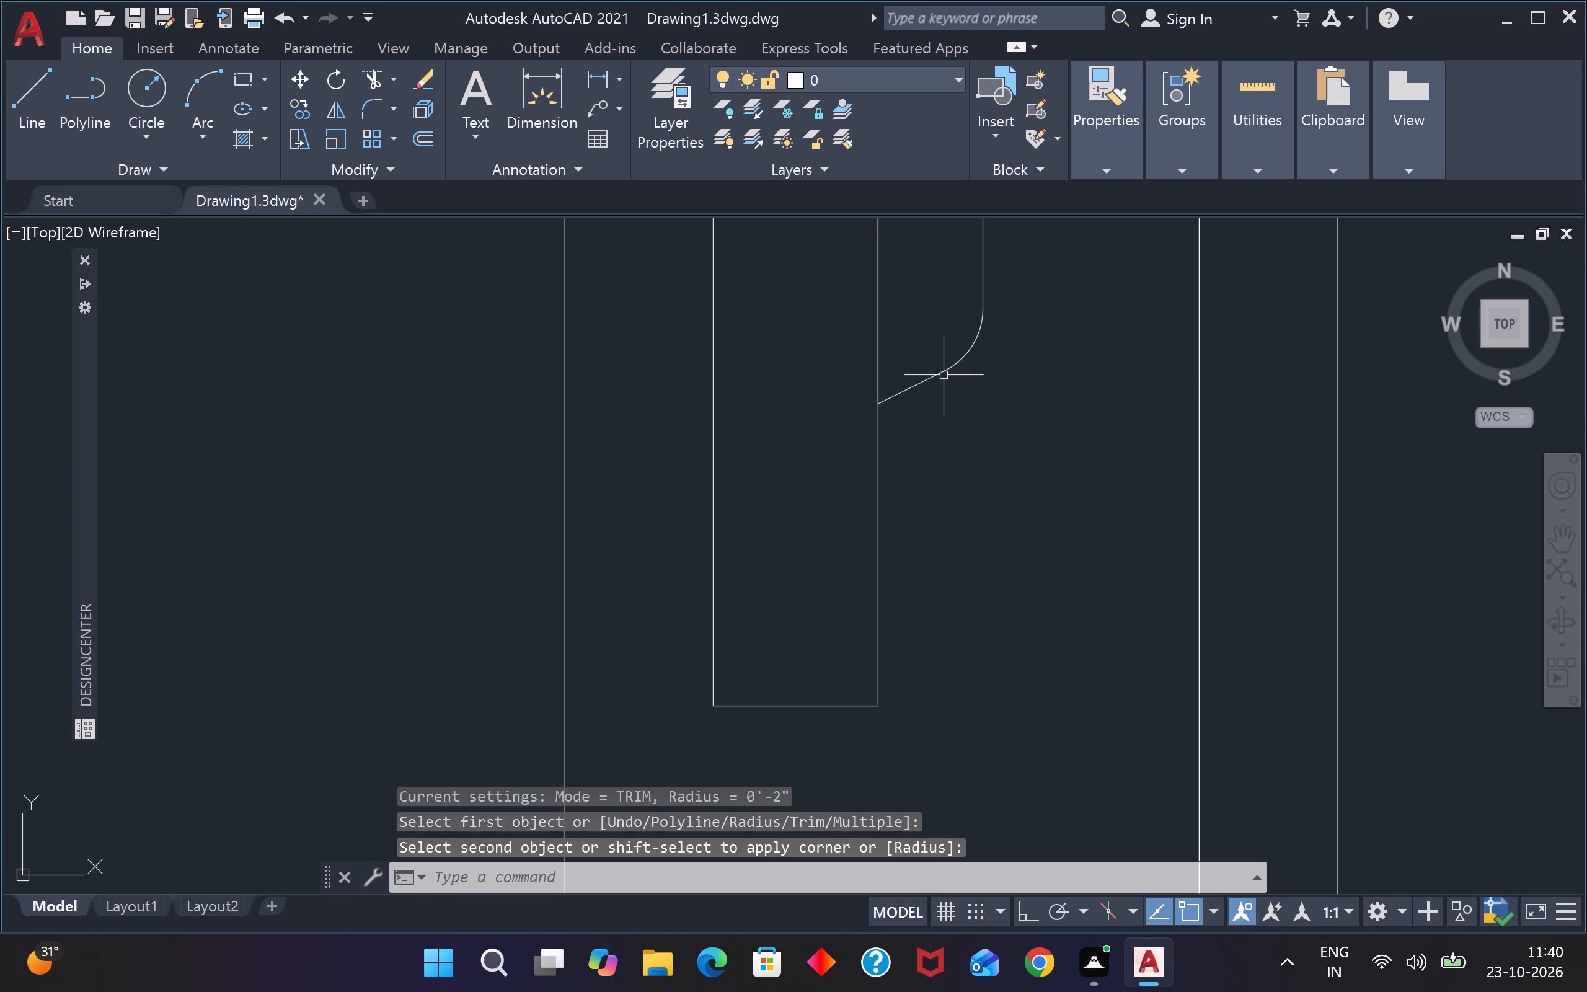
scroll(944, 375, down, 4)
scroll(948, 278, up, 3)
key(space)
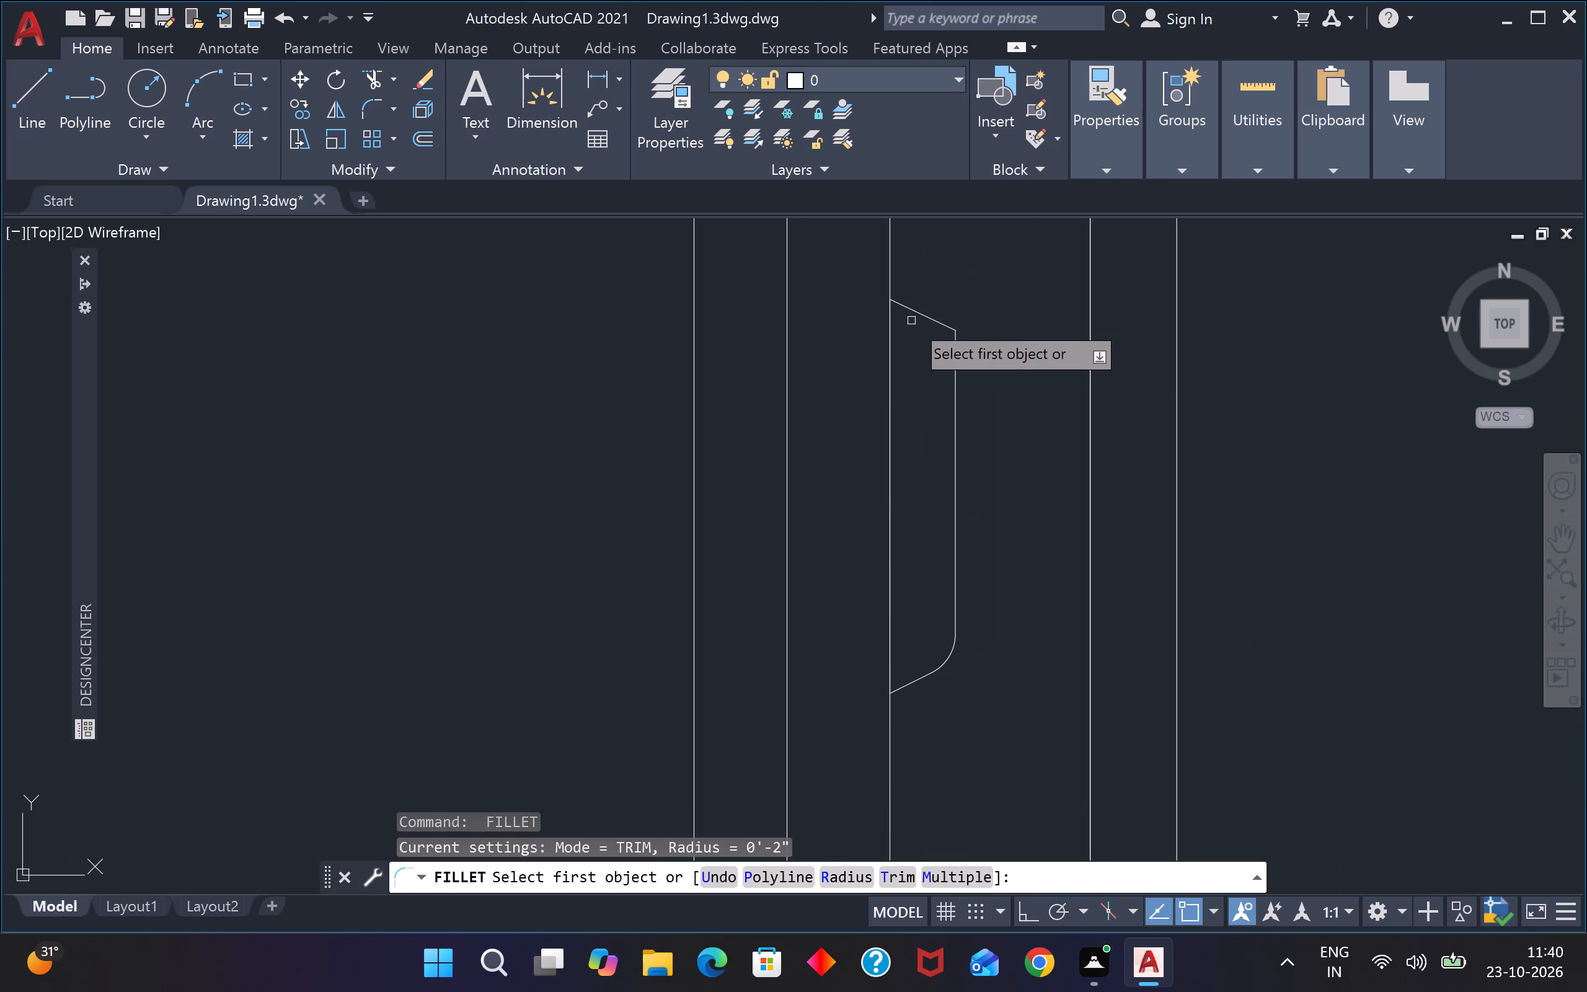
click(931, 317)
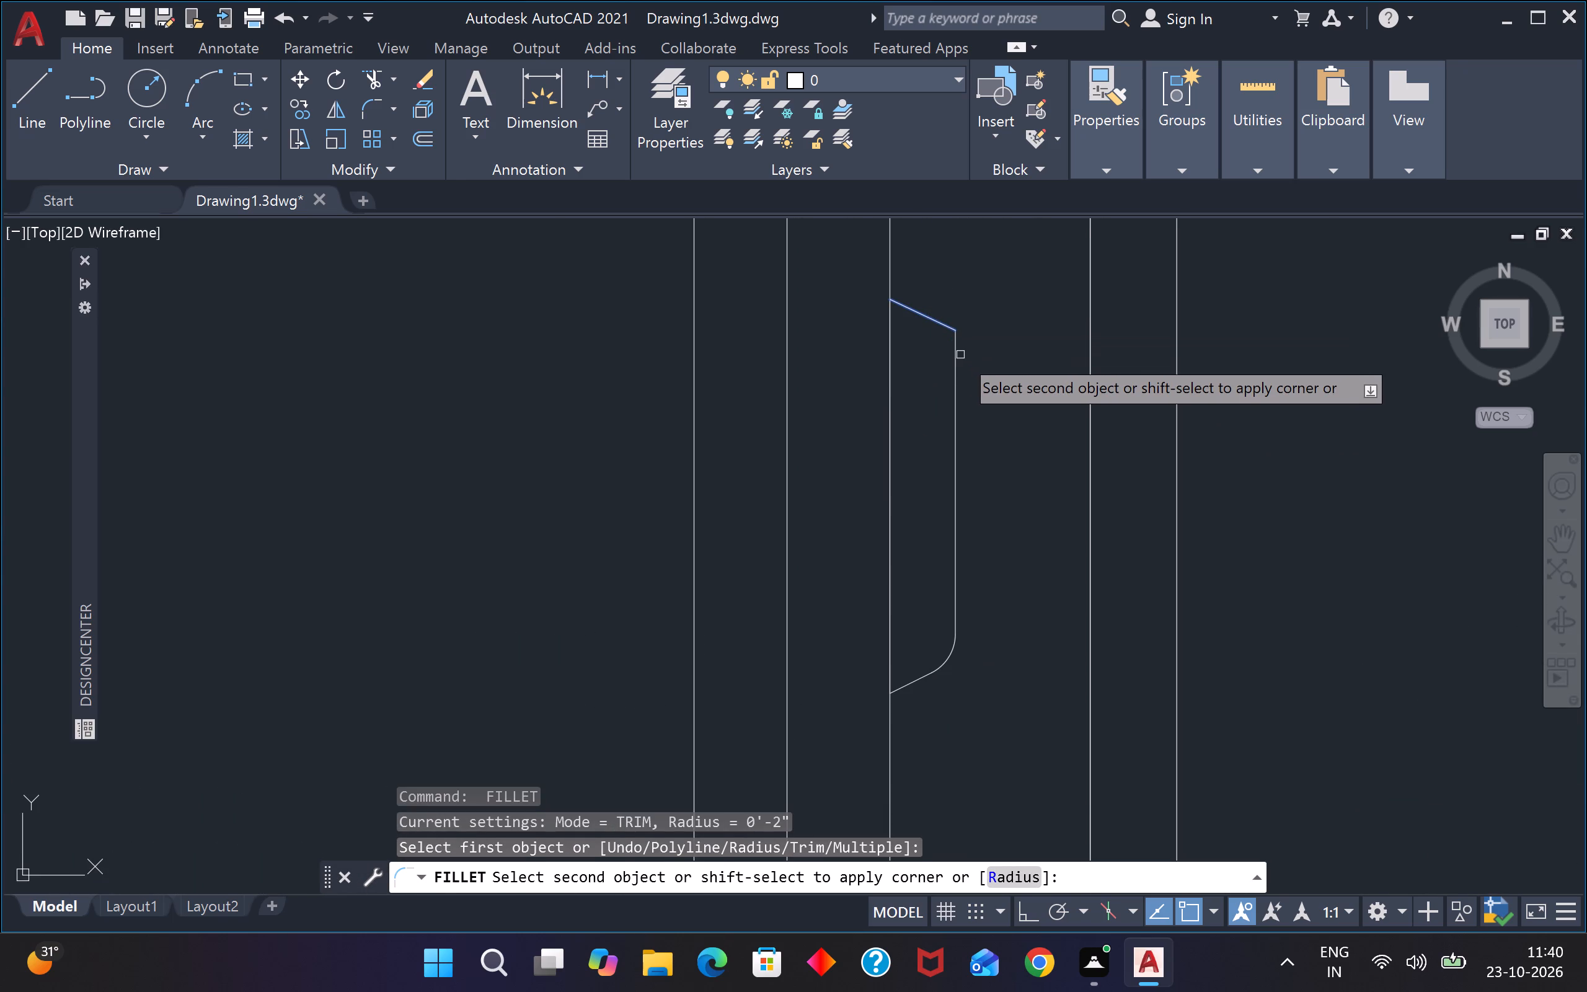
click(956, 390)
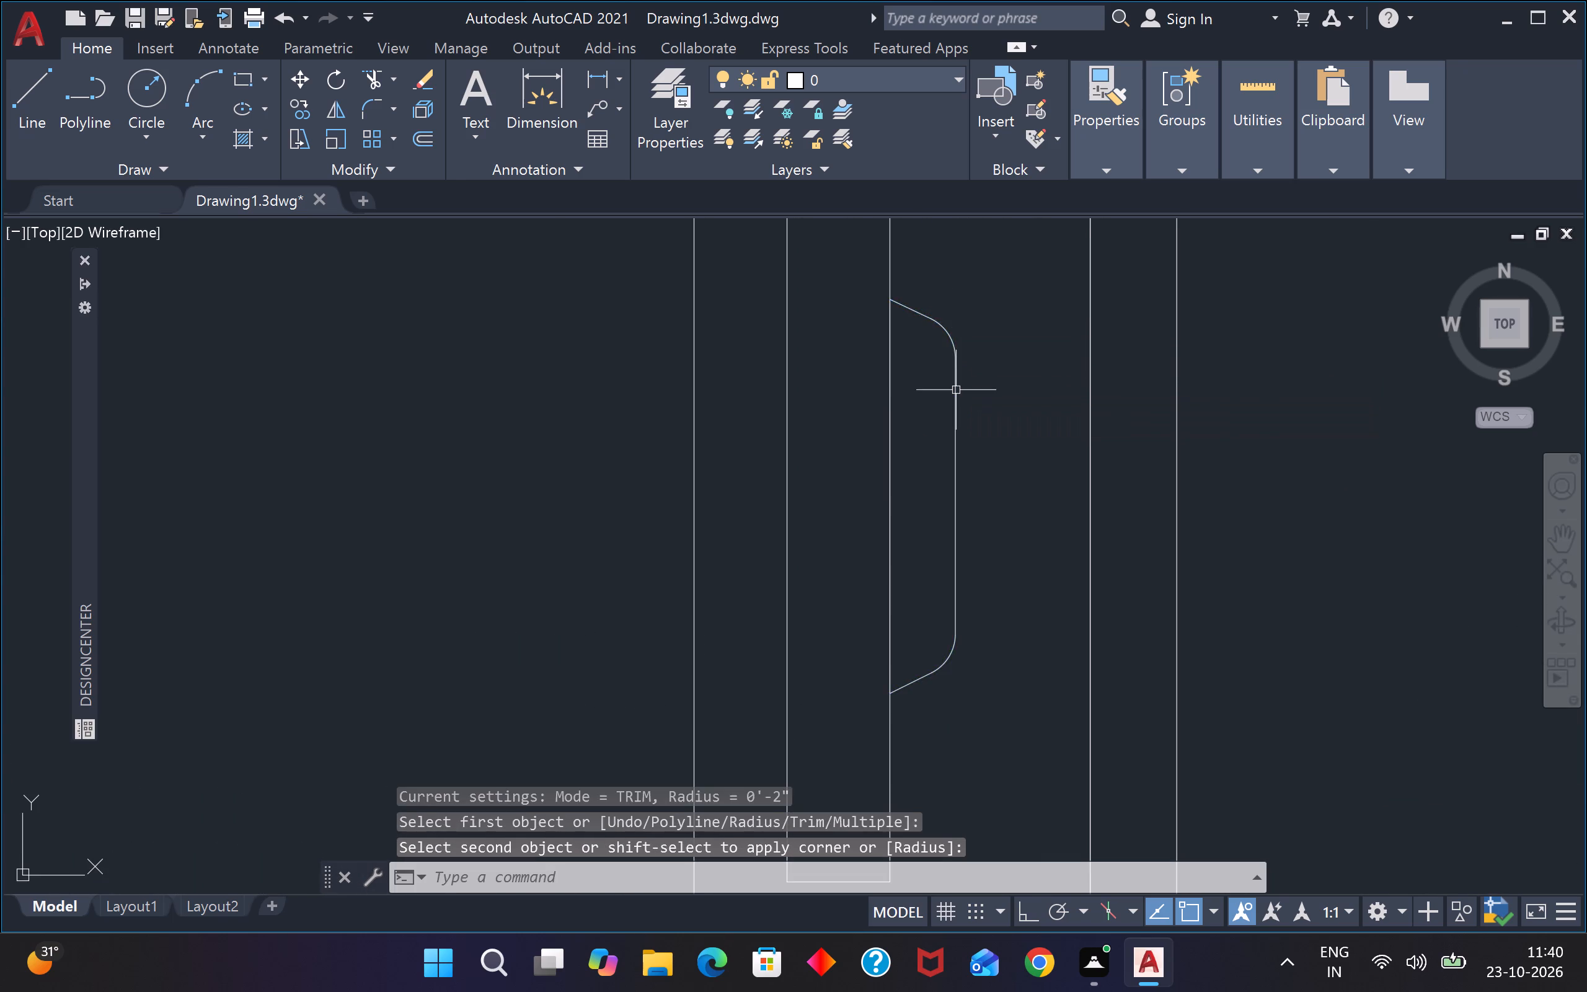
Fillet the southeast and northeast corners of the narrow rectangle with the 2" radius.
scroll(956, 390, down, 4)
key(space)
scroll(940, 471, up, 4)
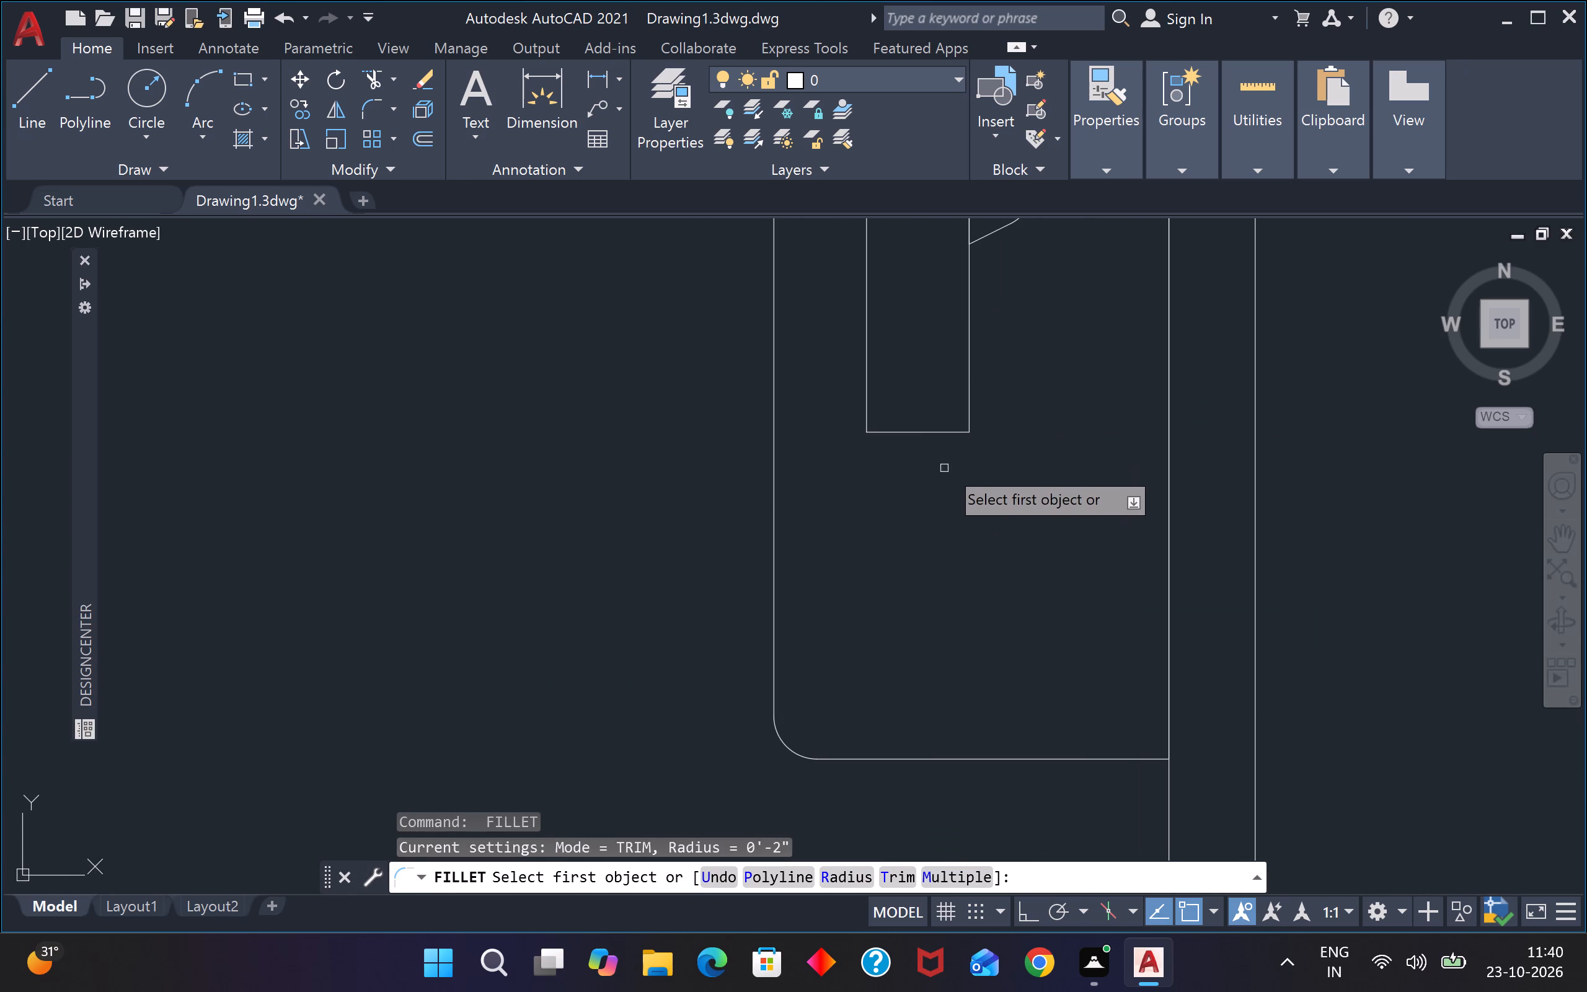
drag(941, 432, 948, 428)
click(970, 389)
scroll(970, 389, down, 2)
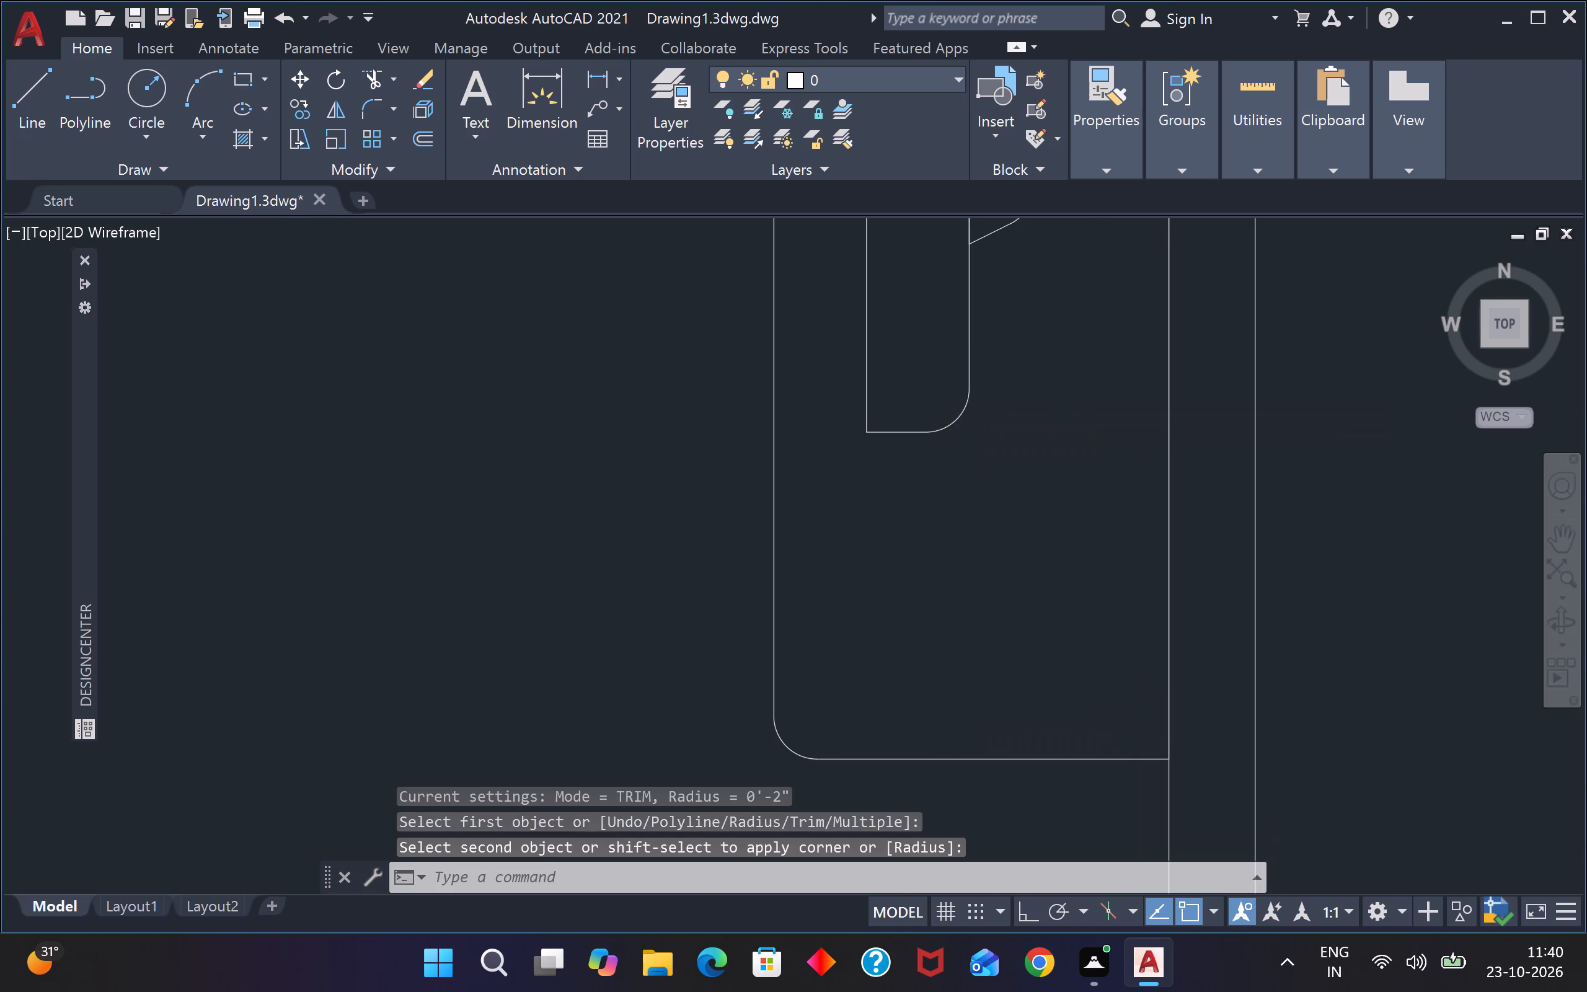
scroll(970, 389, down, 2)
scroll(978, 321, up, 2)
scroll(952, 297, down, 3)
scroll(955, 258, up, 3)
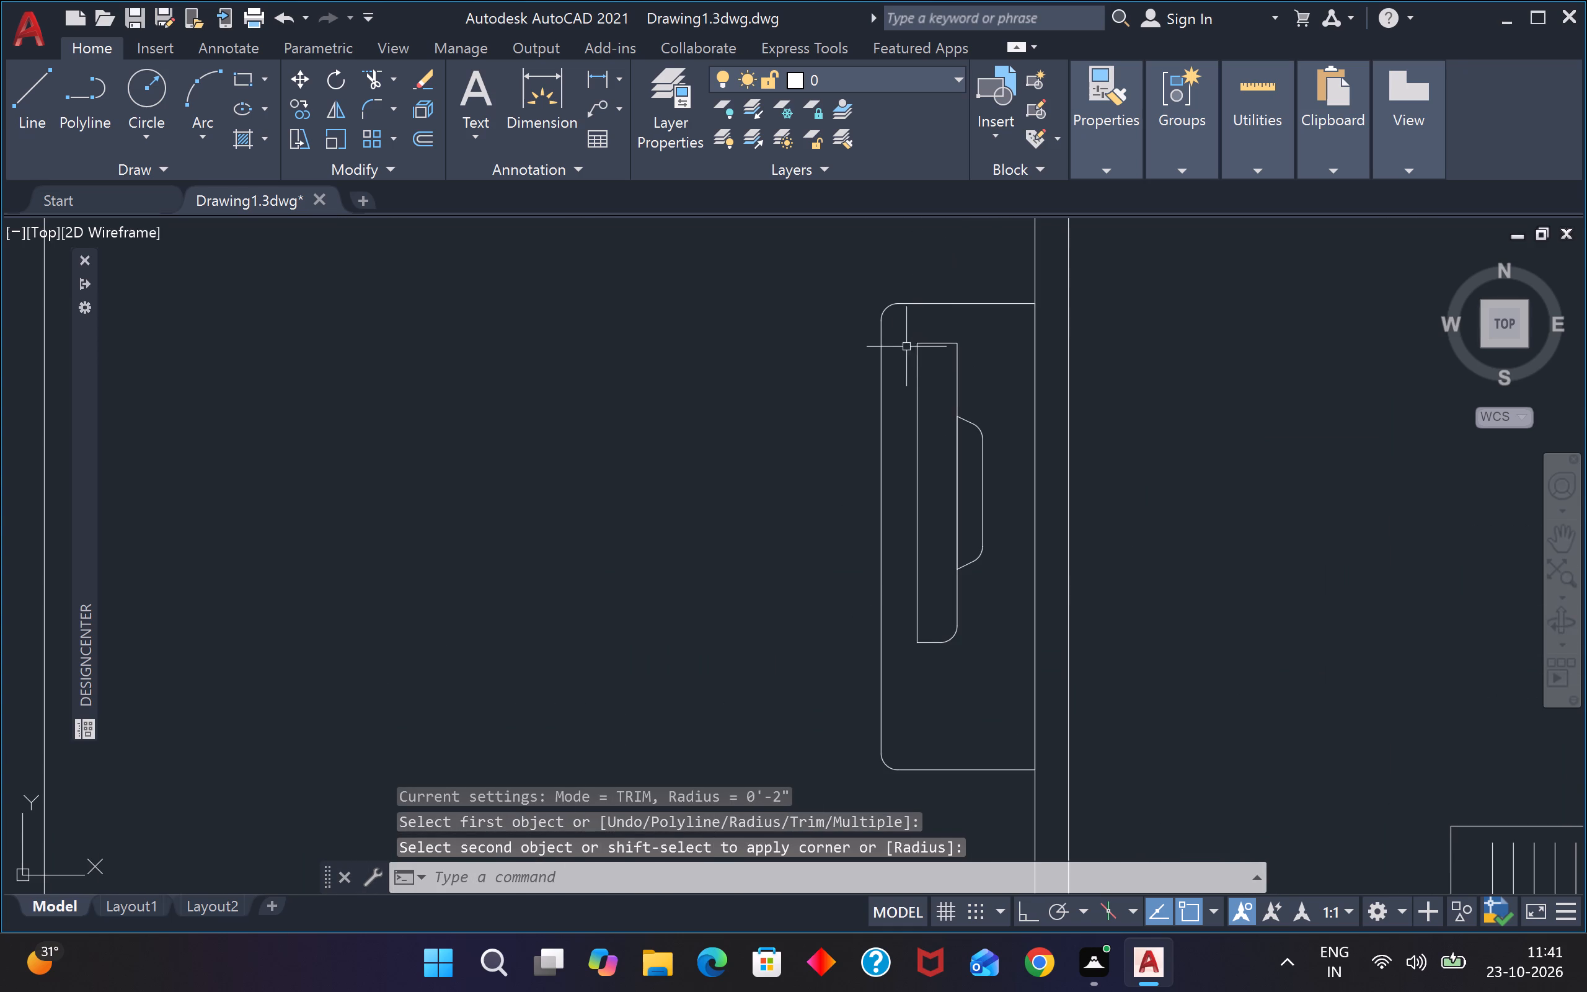
key(space)
click(944, 342)
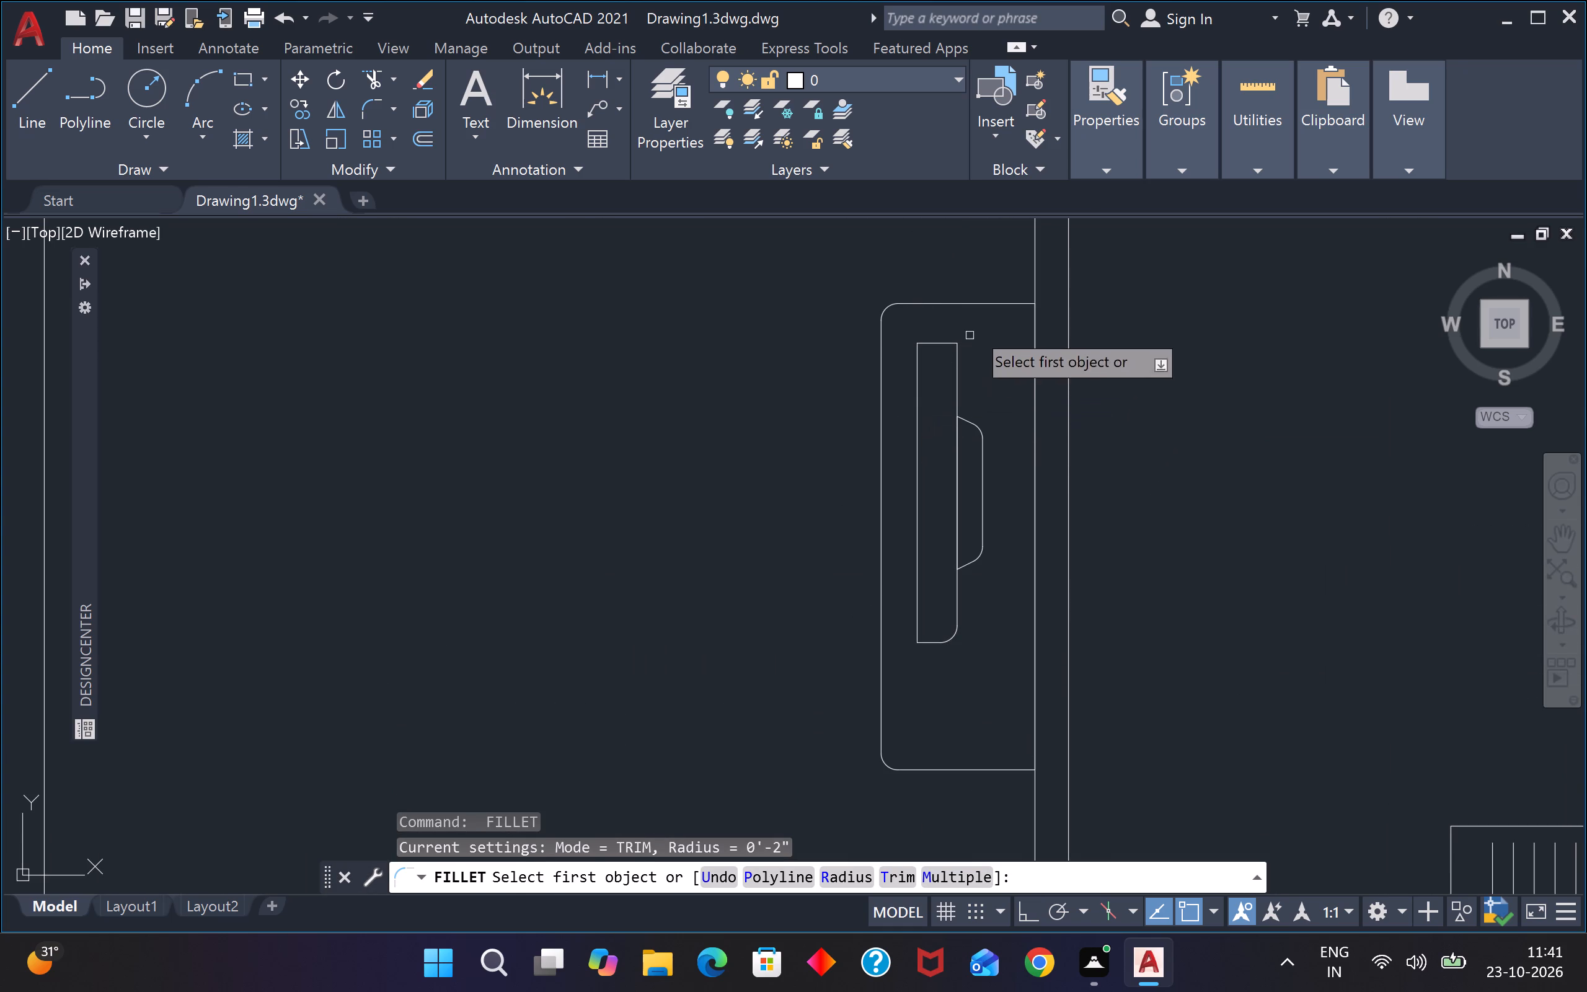
click(935, 345)
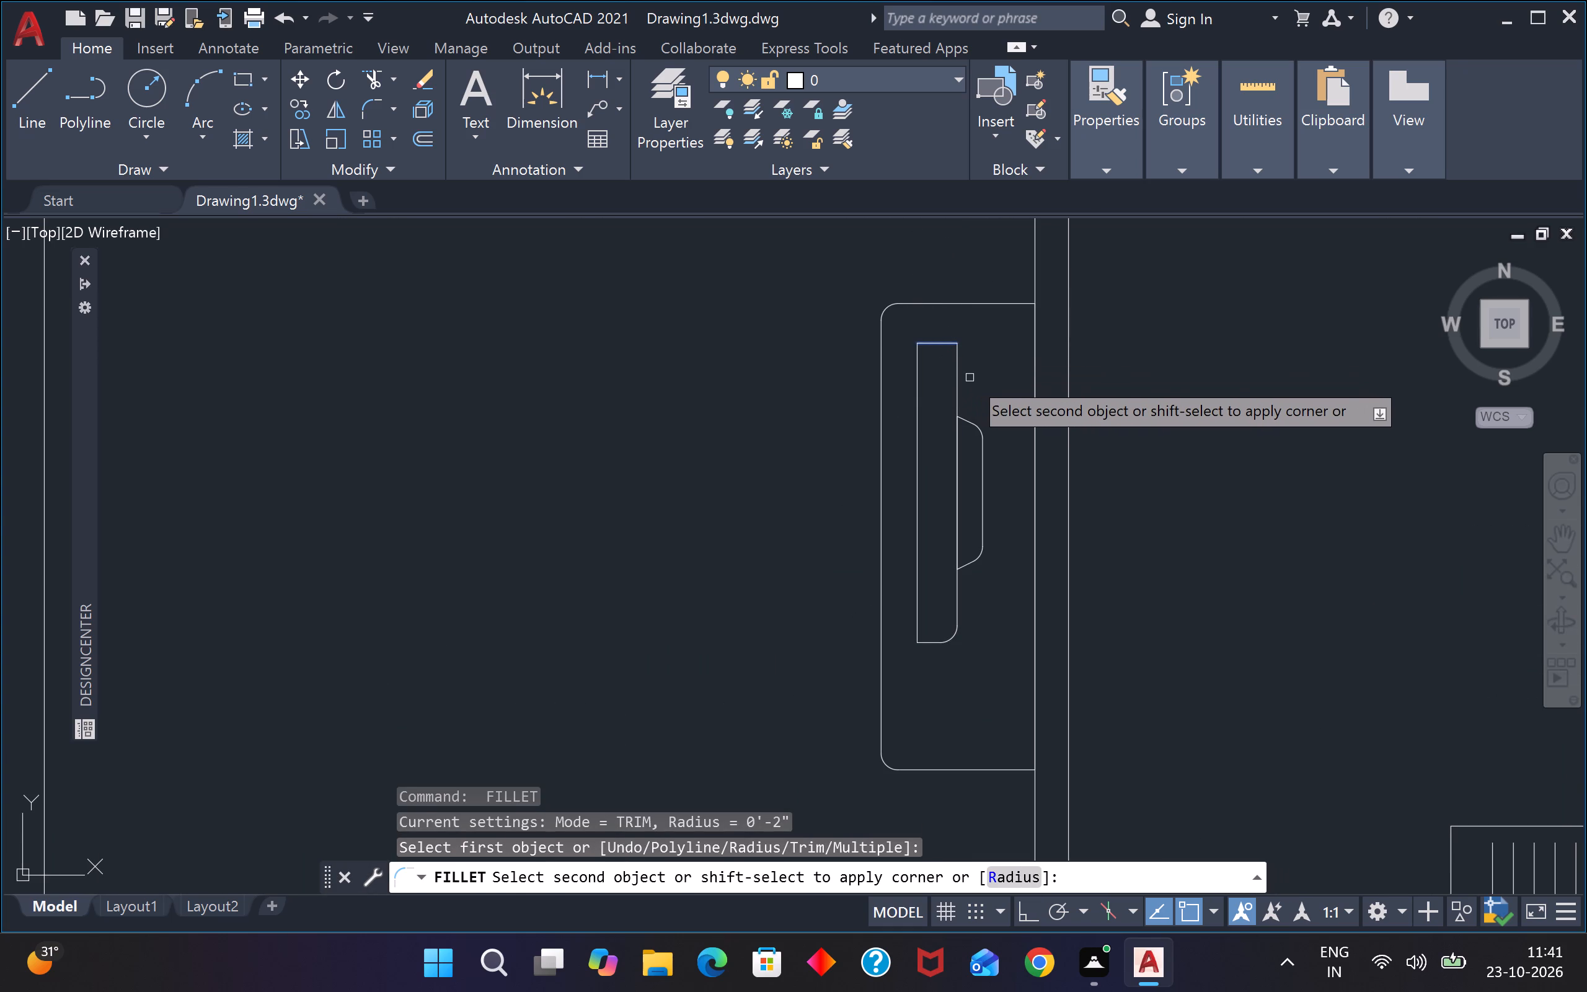
click(955, 376)
Stretch the narrow rectangle's west side eastward, reducing the shape to about half its width.
scroll(955, 376, down, 2)
scroll(953, 382, up, 2)
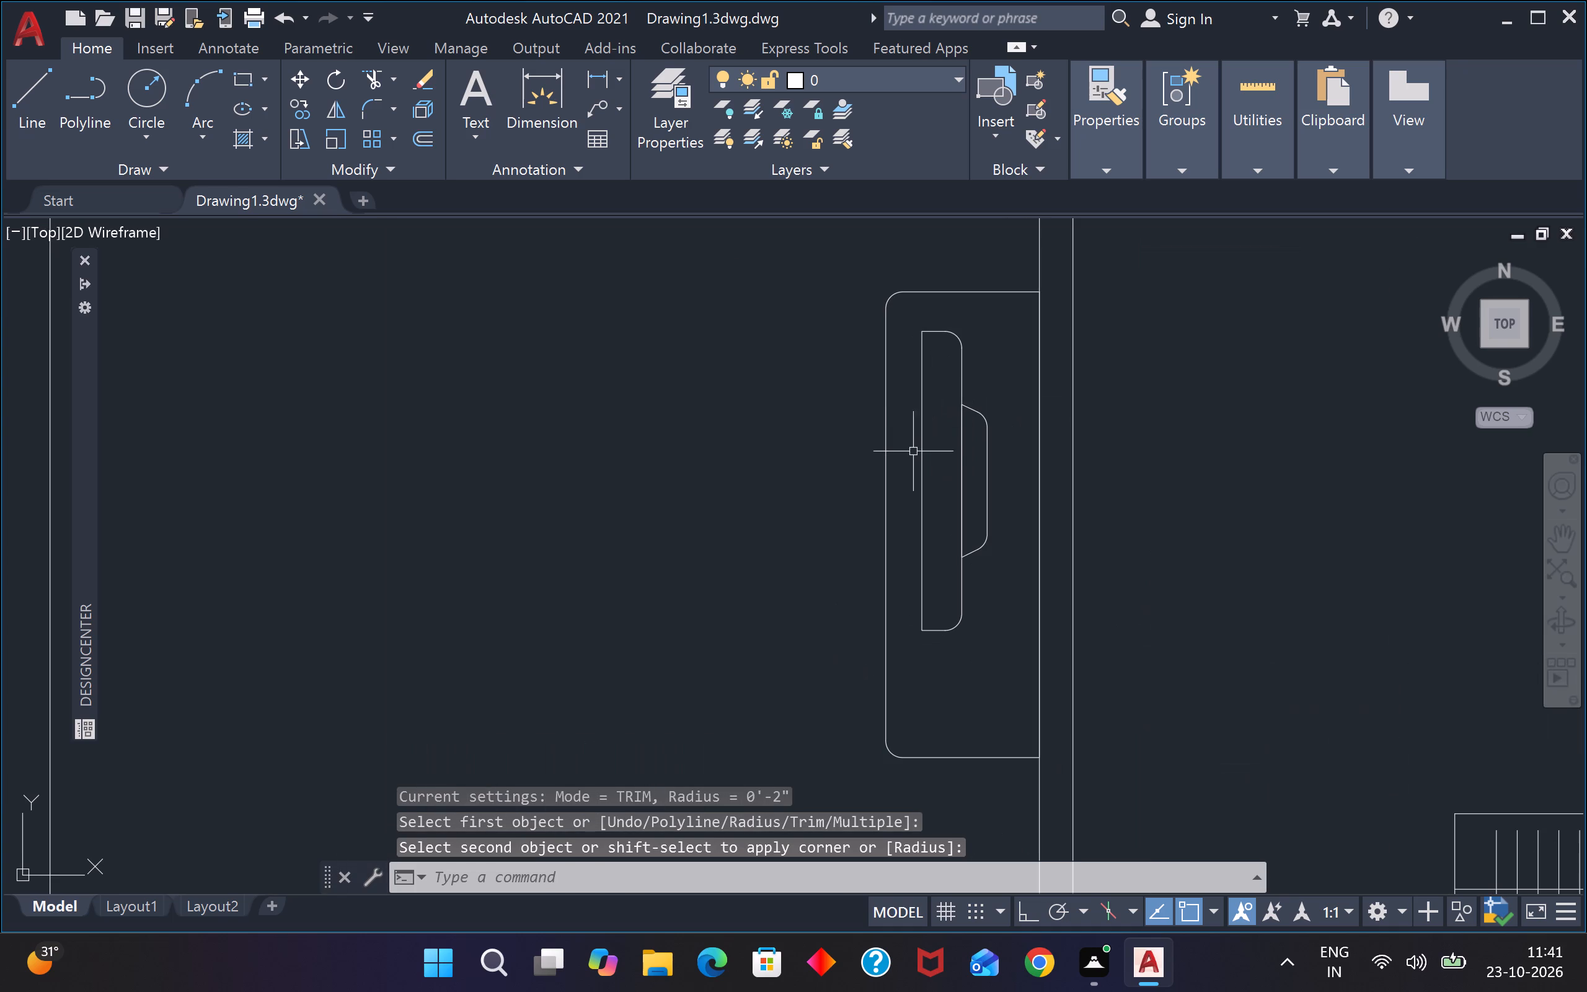
click(919, 449)
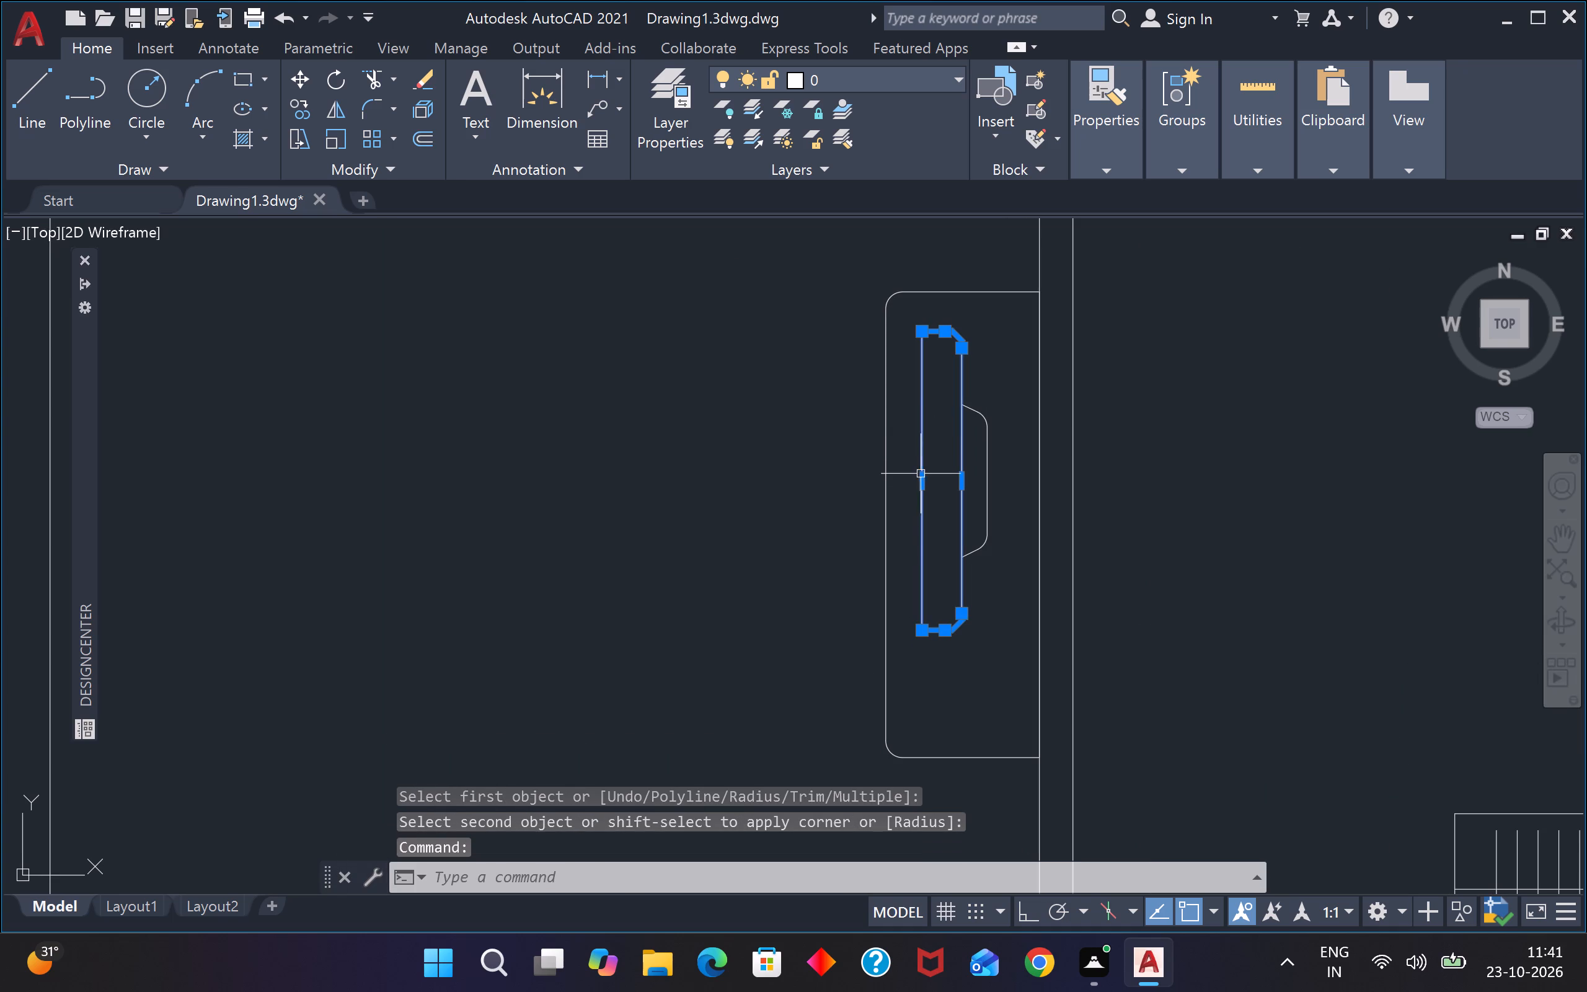
click(920, 483)
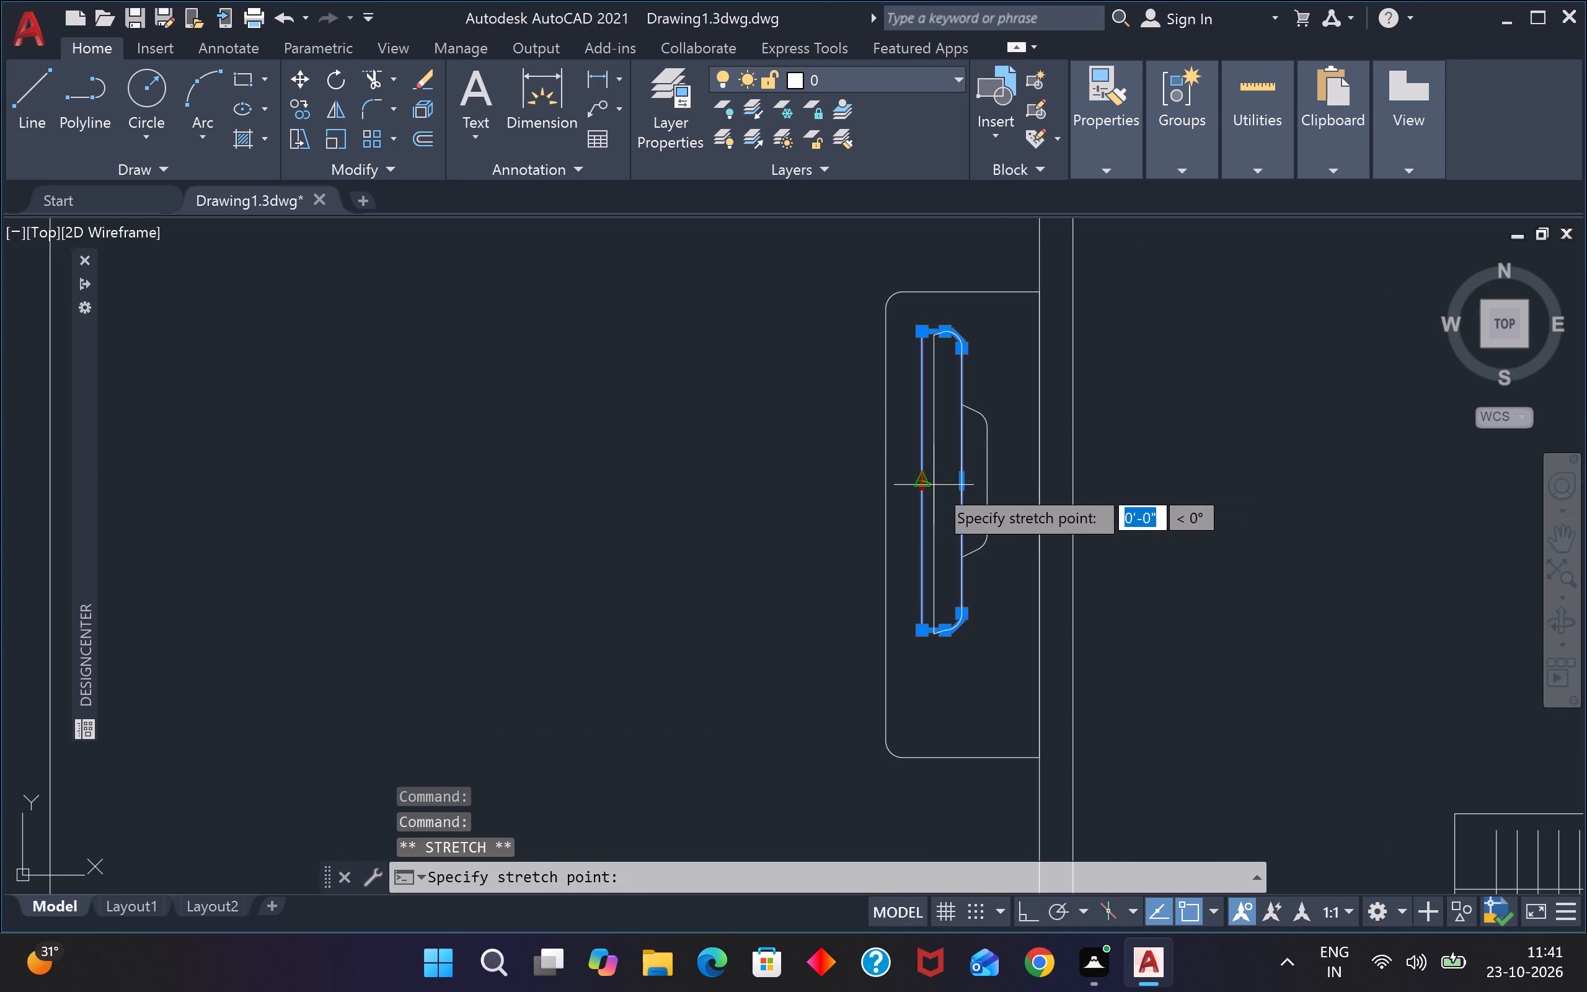
click(942, 485)
scroll(958, 482, down, 2)
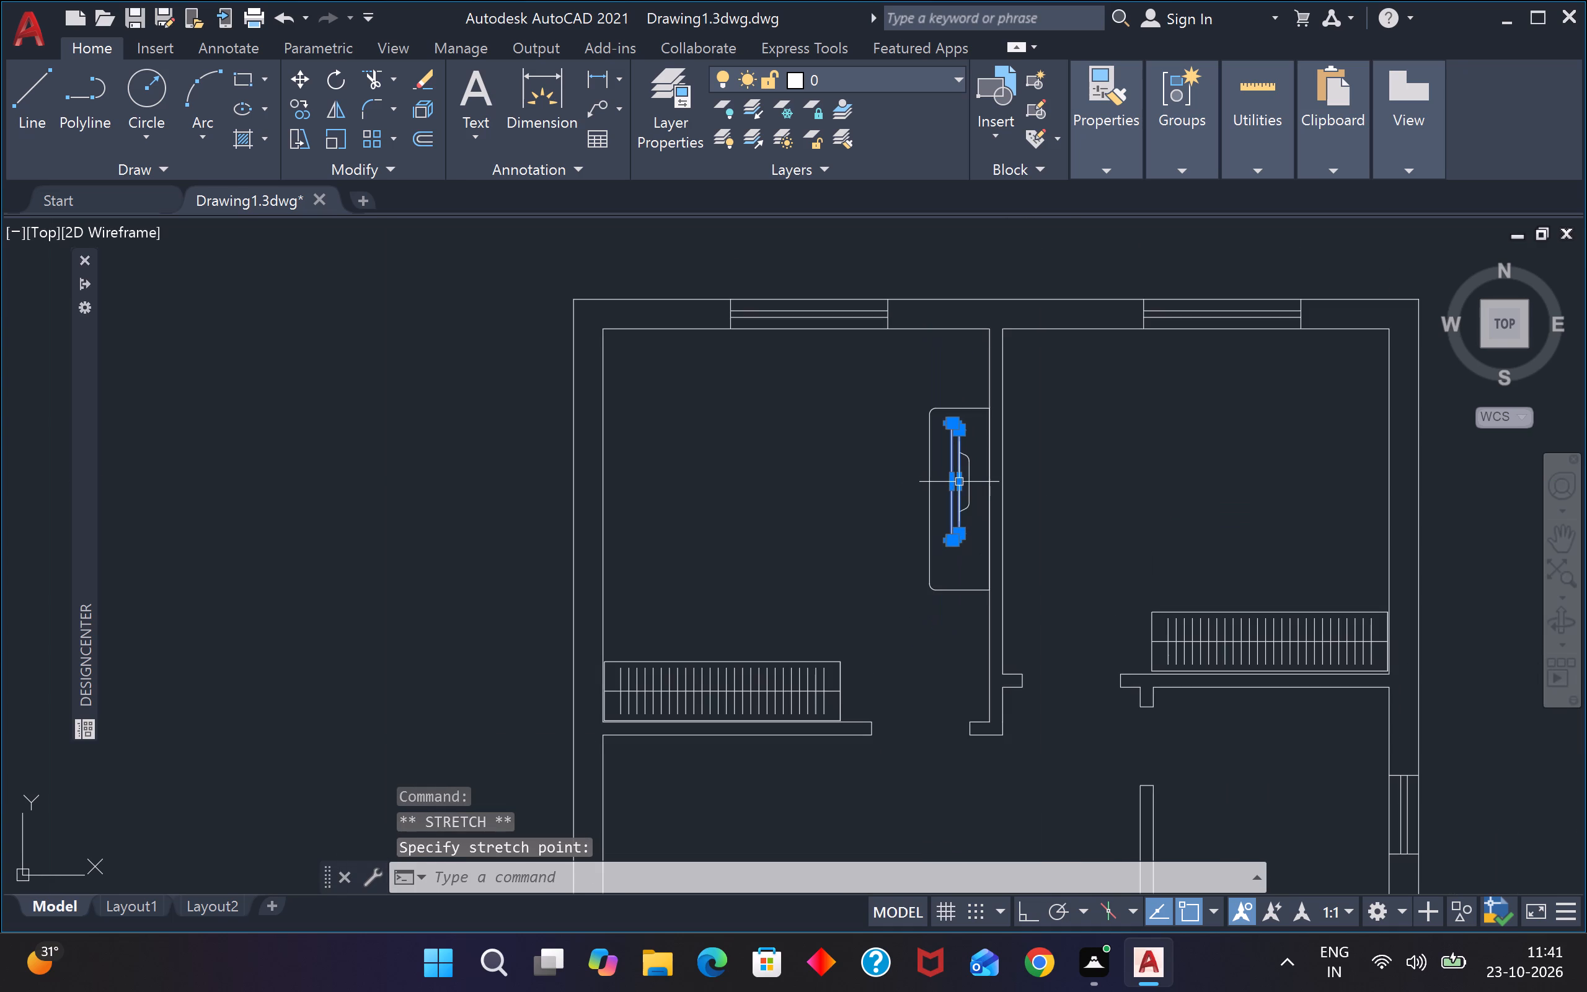
key(Escape)
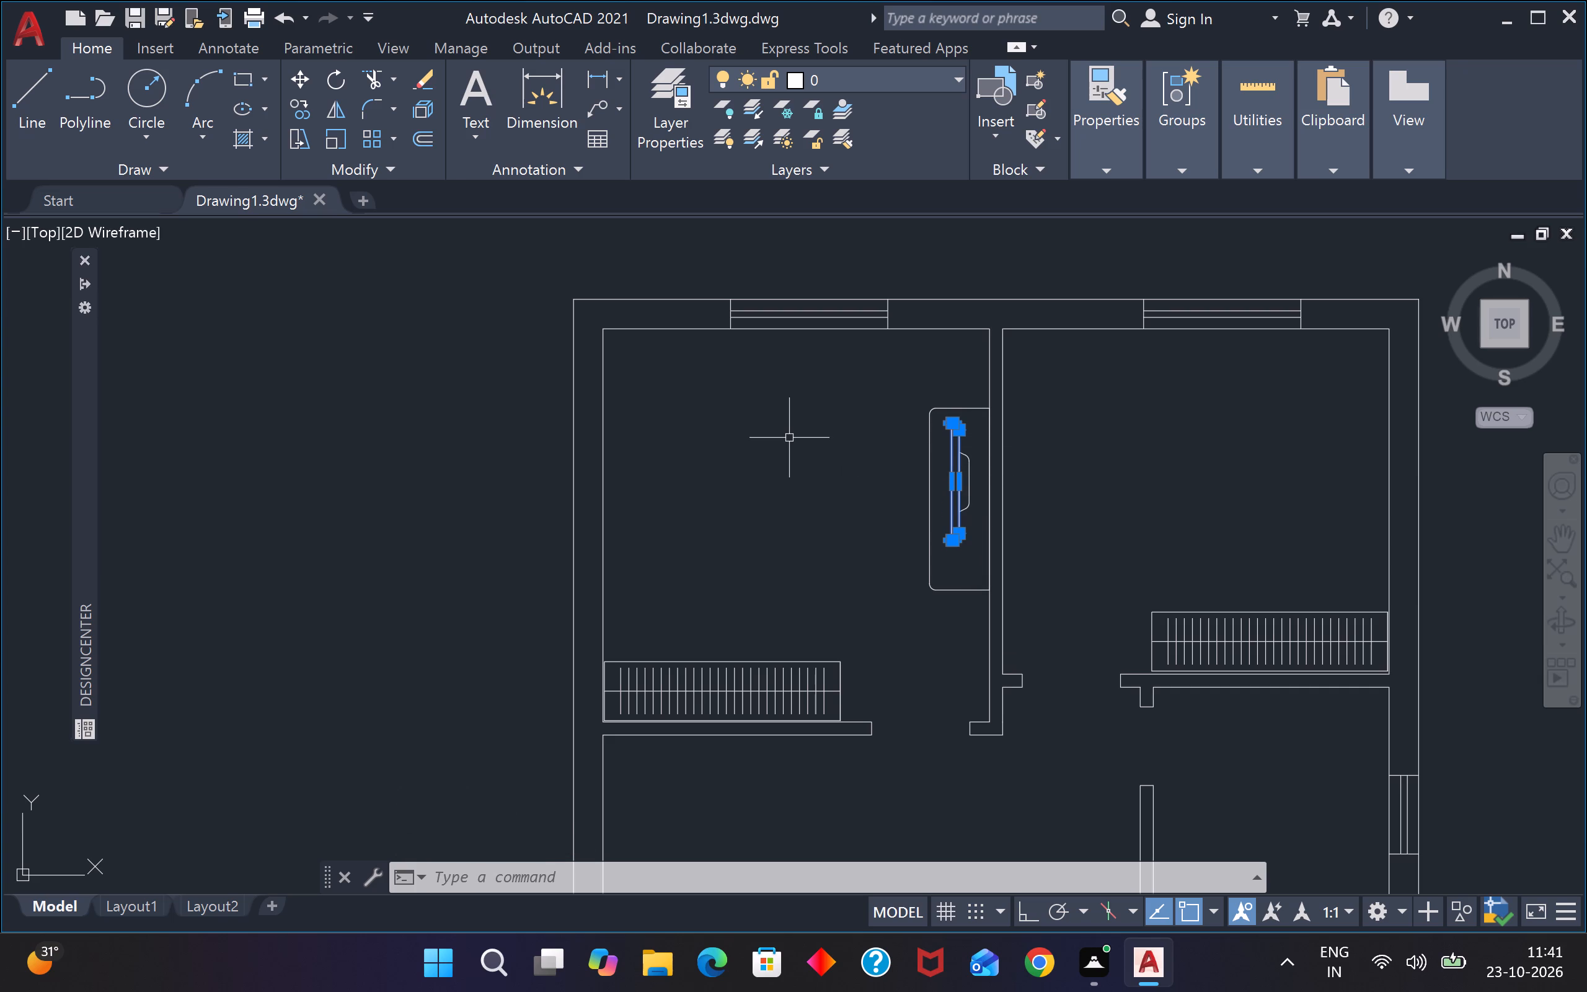
key(Escape)
Move the narrow rectangle and its tapered shape together a few inches south, toward the middle of the wall unit.
scroll(966, 440, up, 3)
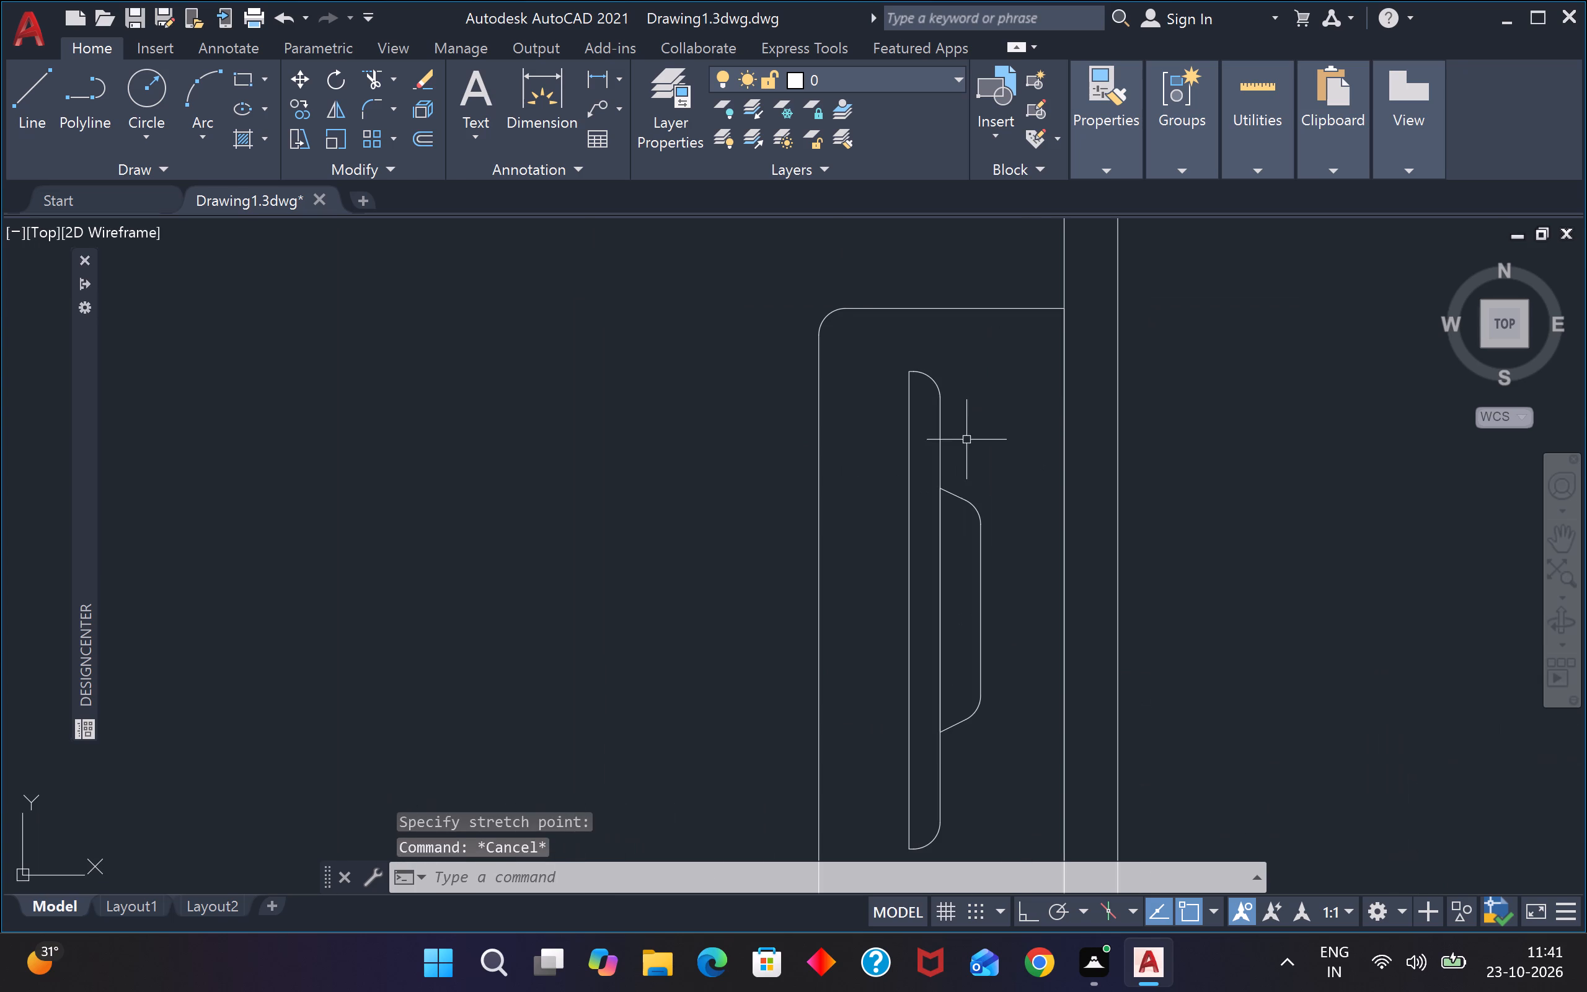
drag(981, 373, 981, 384)
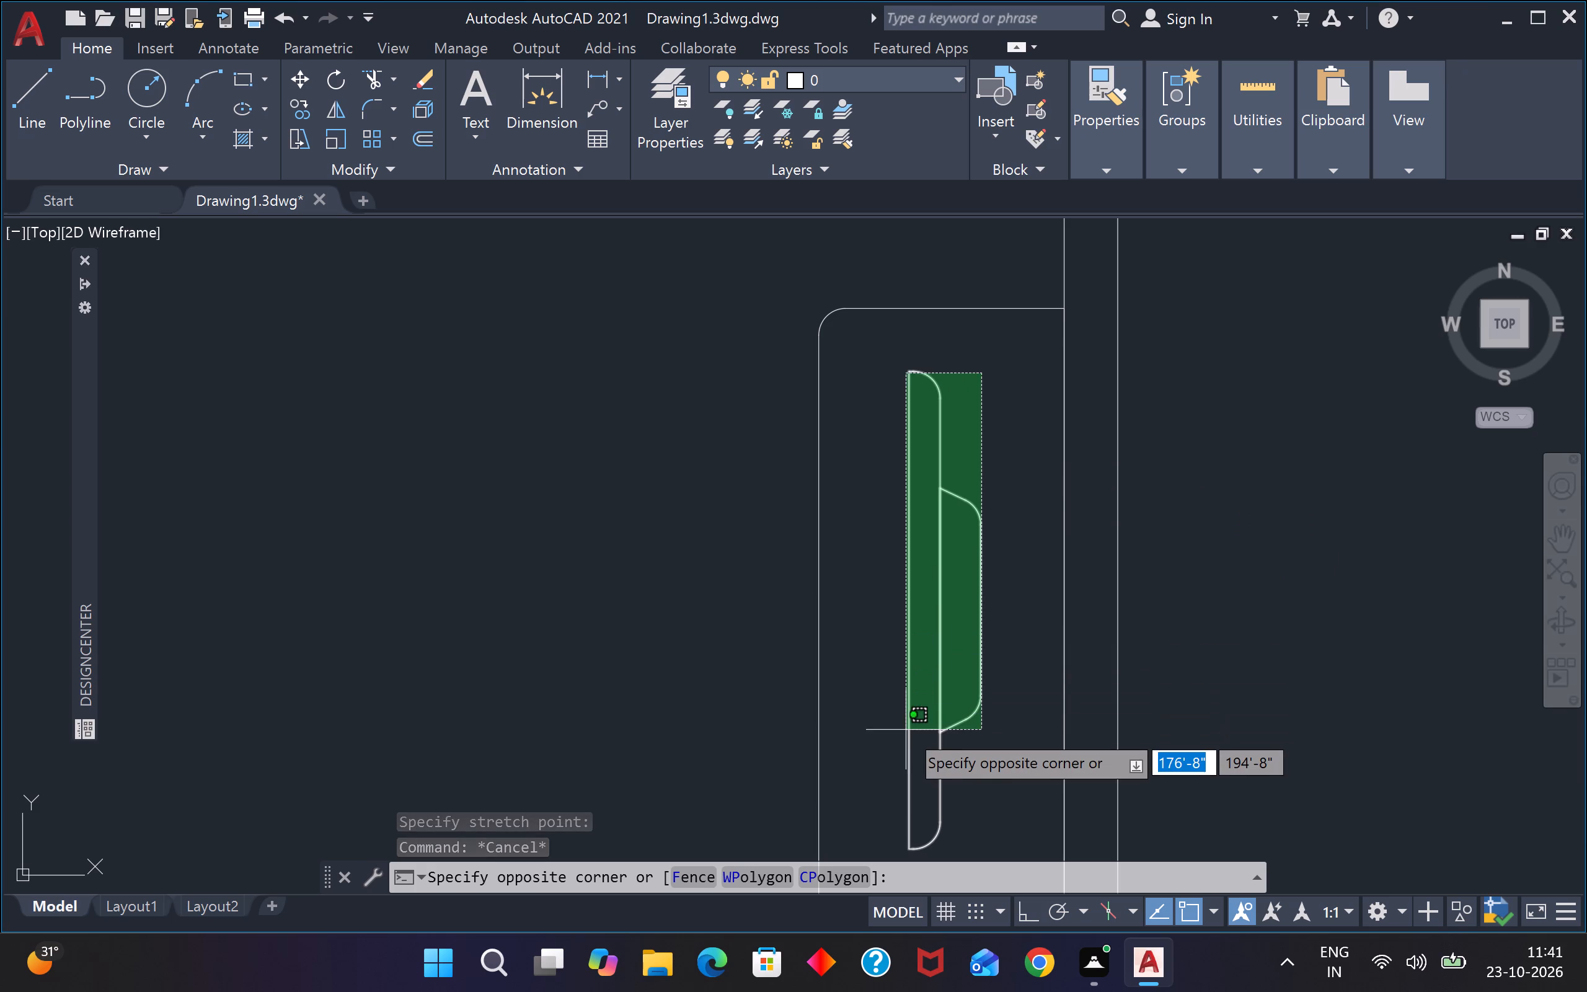
scroll(906, 730, down, 2)
drag(906, 769, 912, 764)
key(m)
key(space)
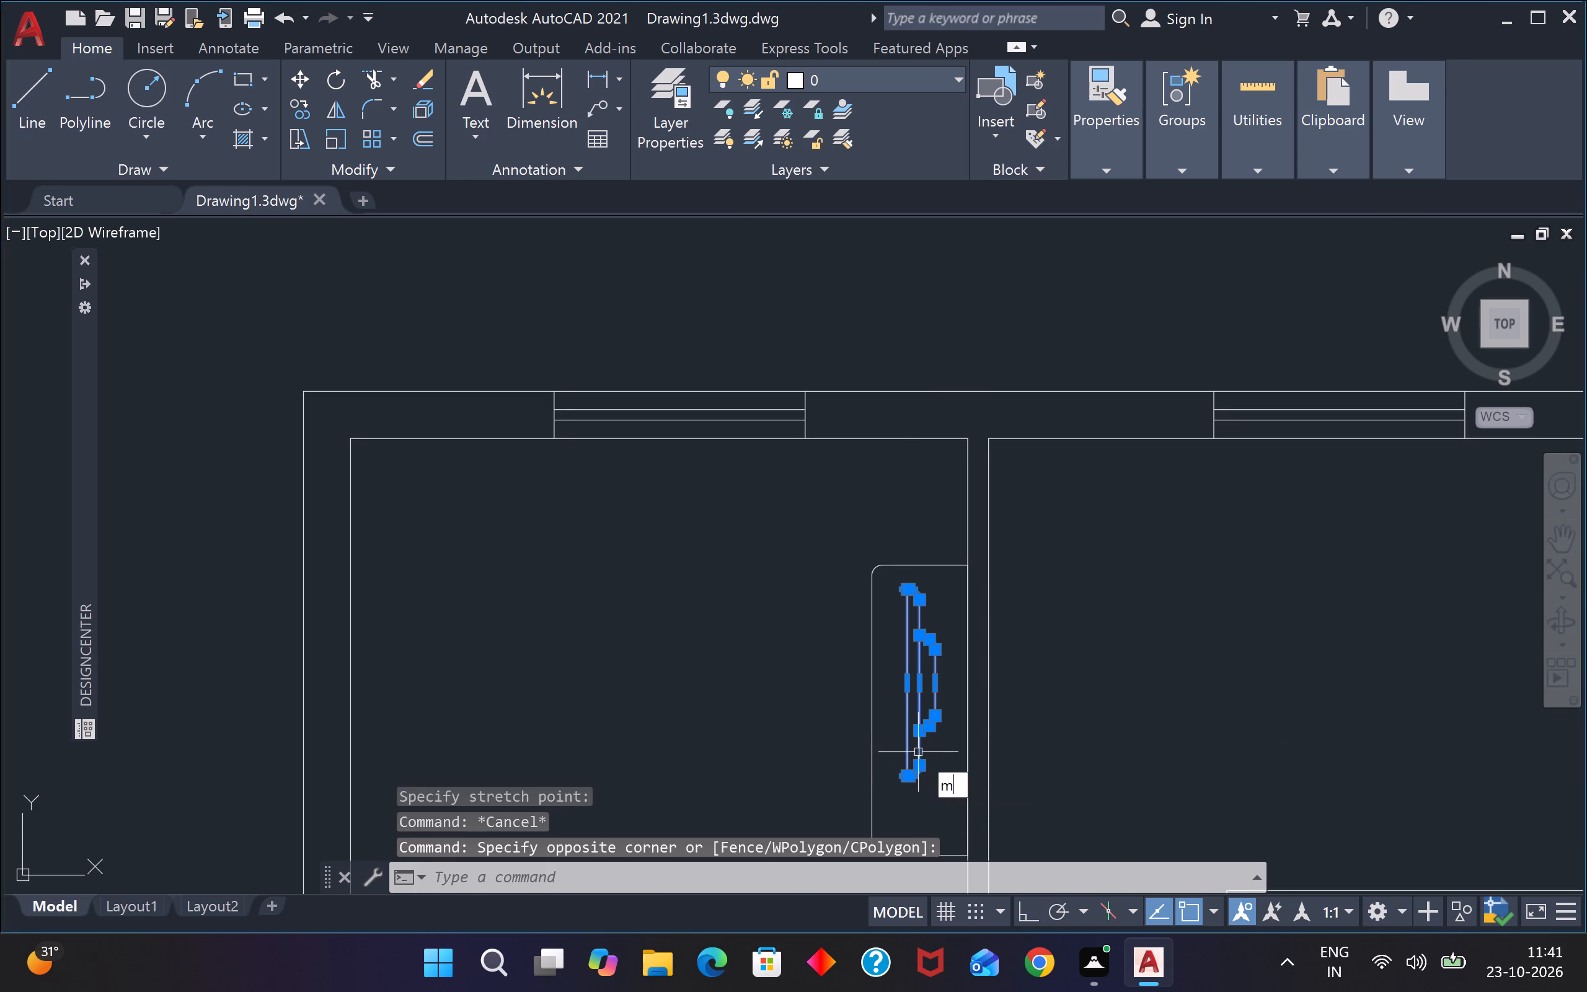
click(932, 683)
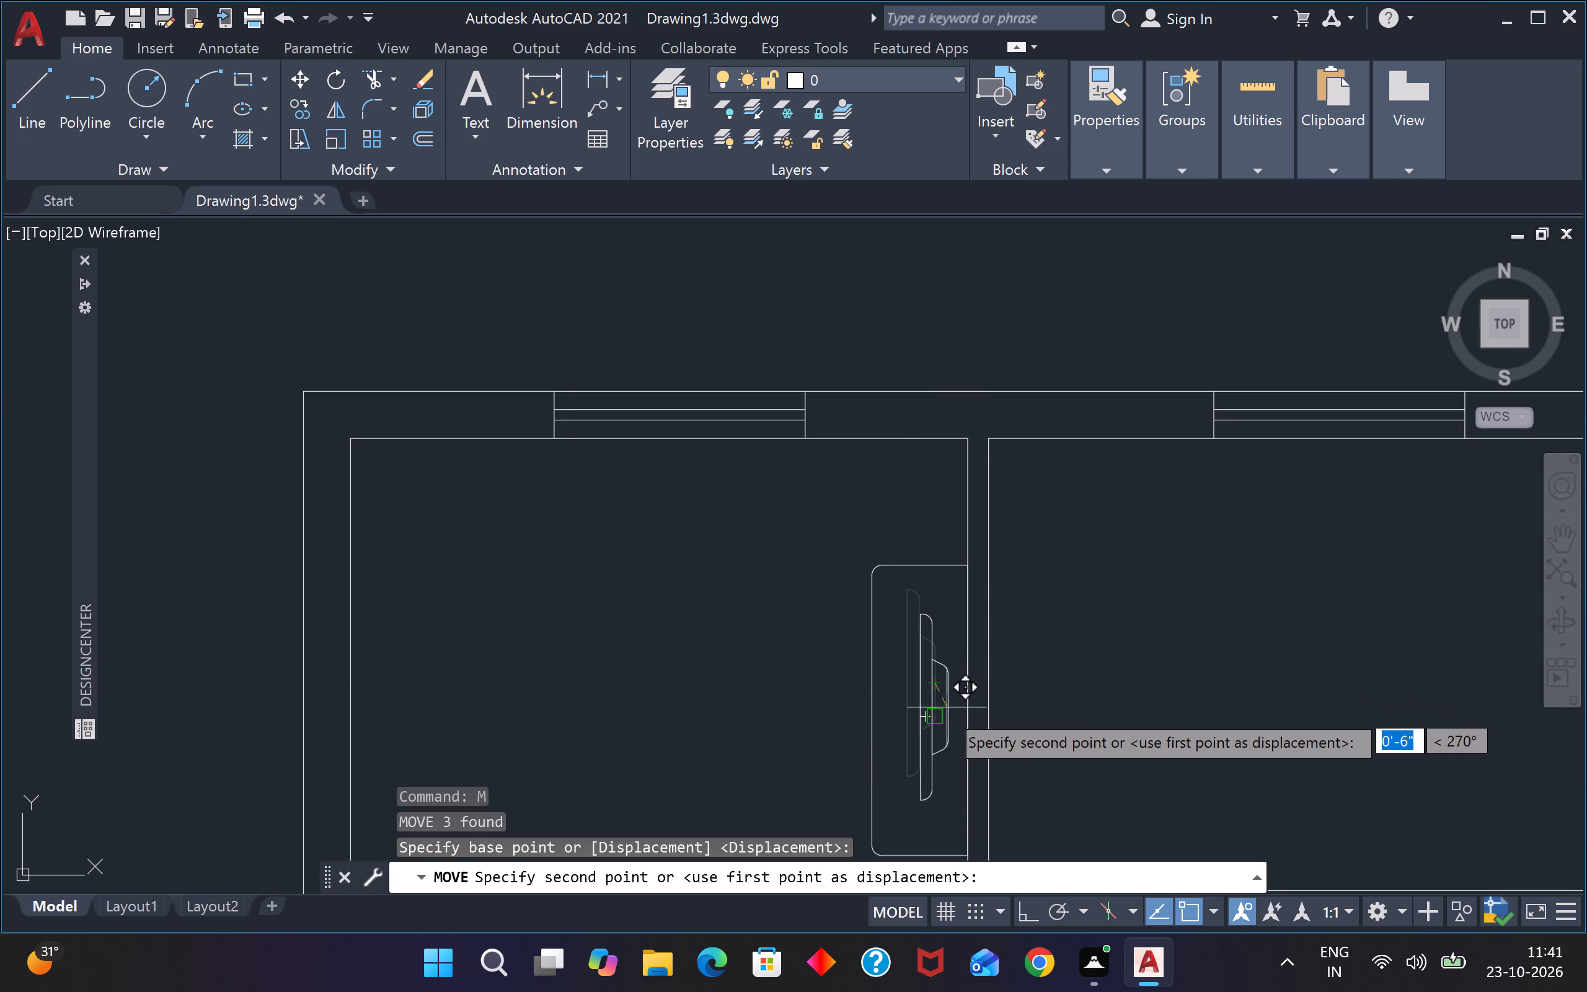
click(943, 699)
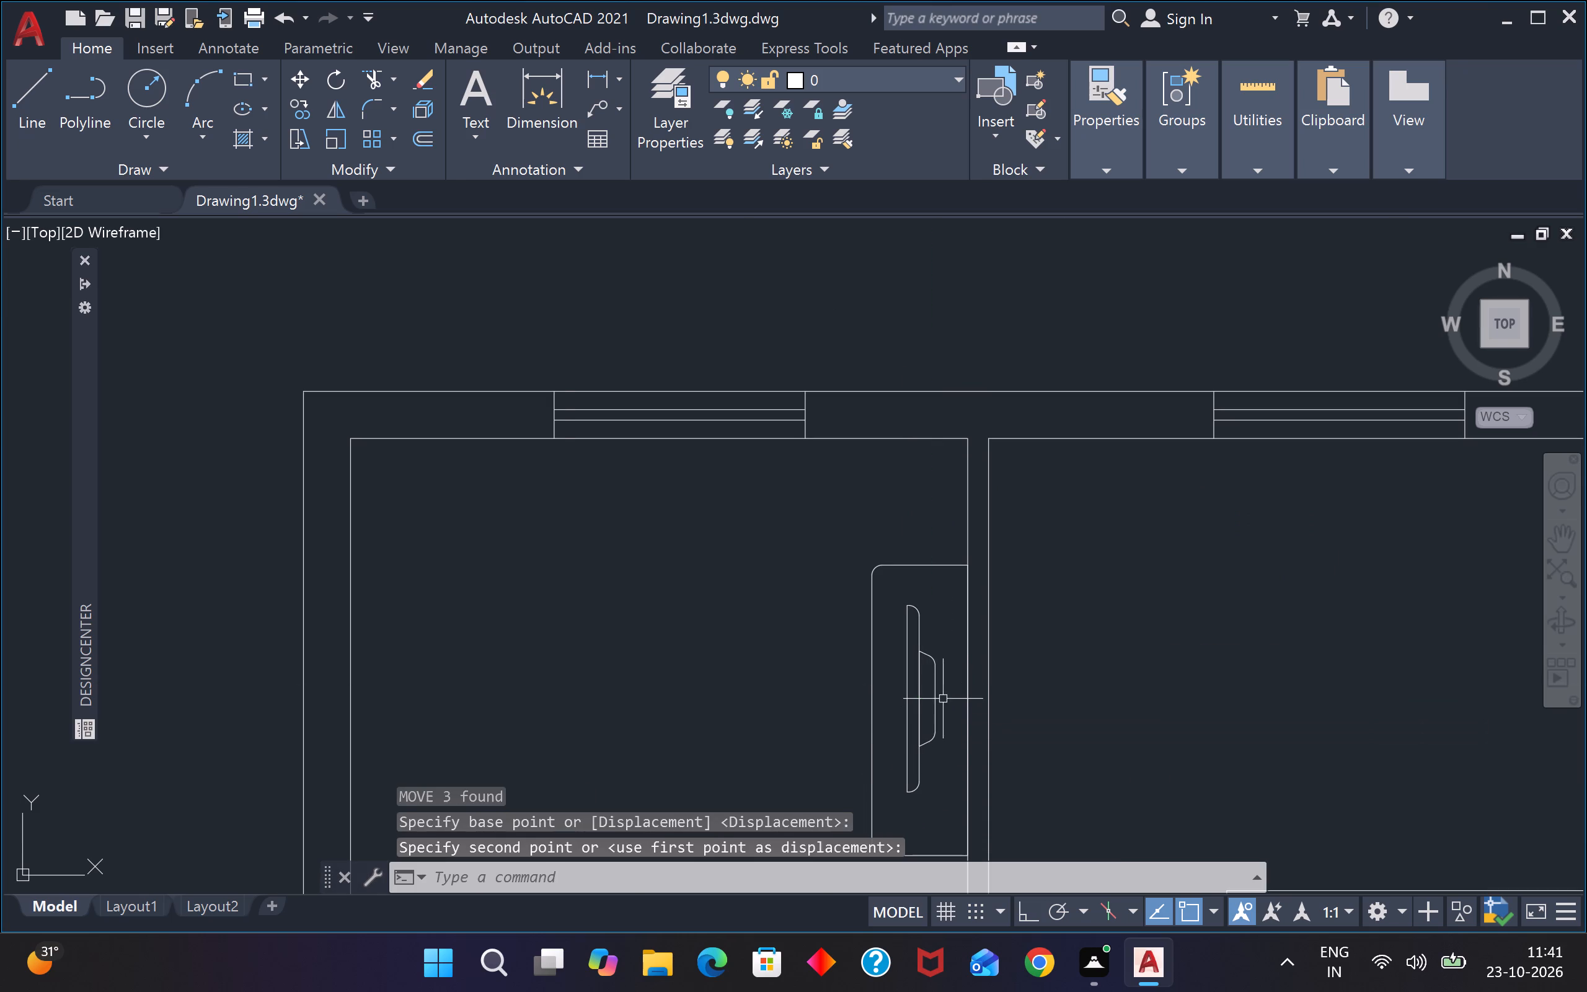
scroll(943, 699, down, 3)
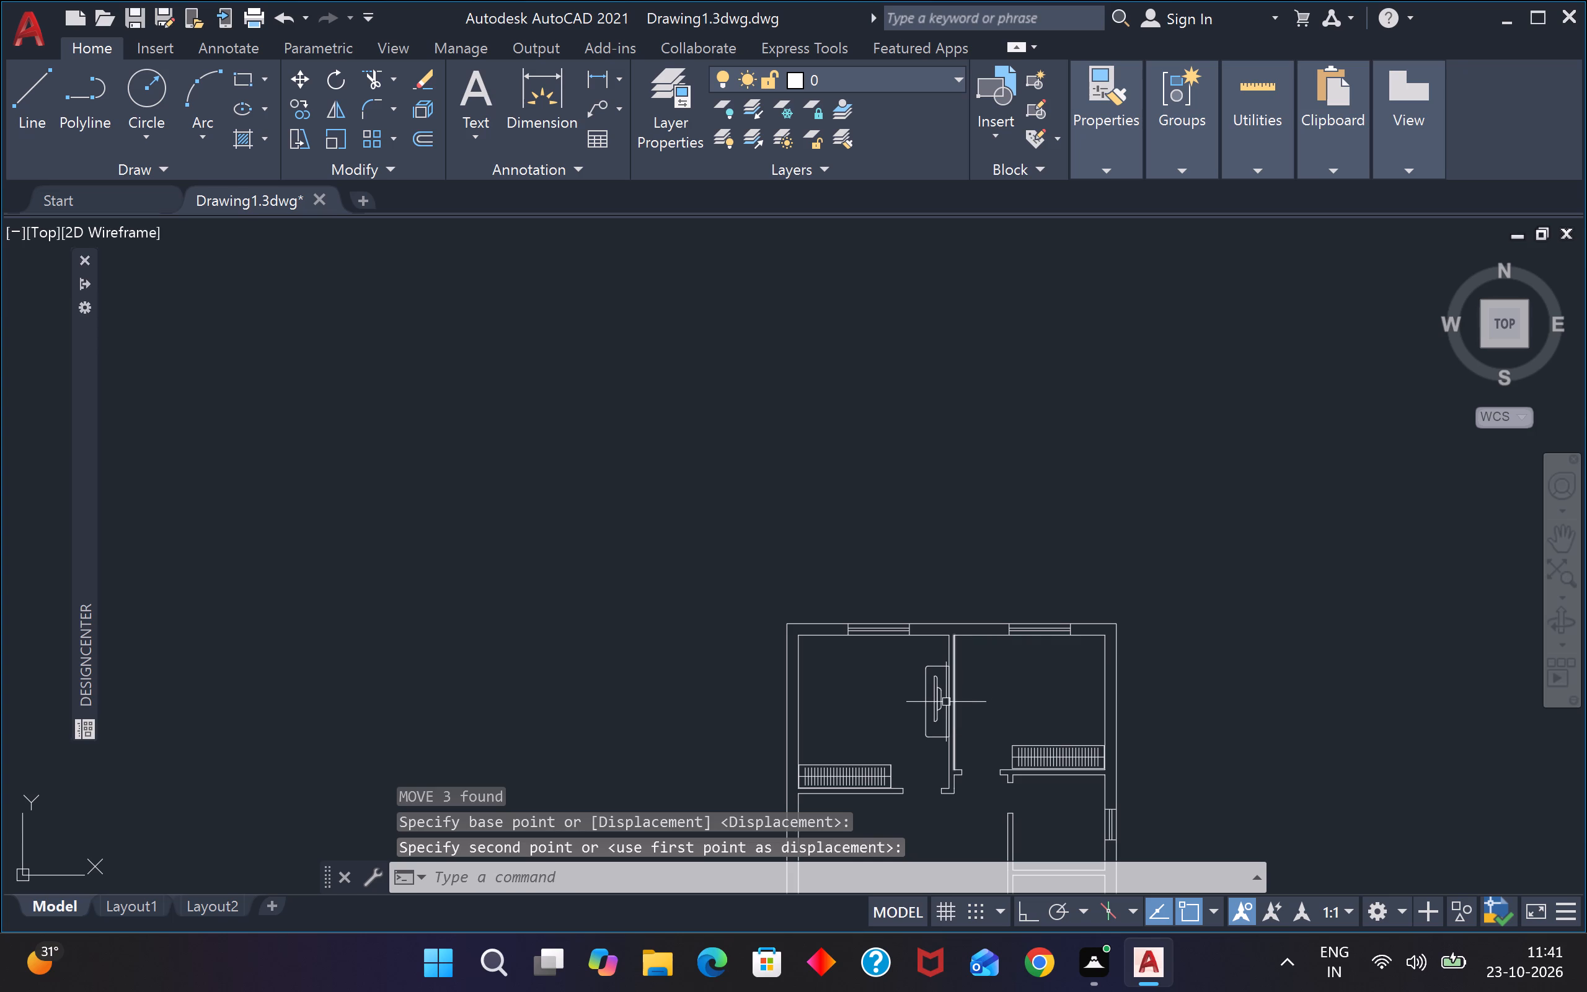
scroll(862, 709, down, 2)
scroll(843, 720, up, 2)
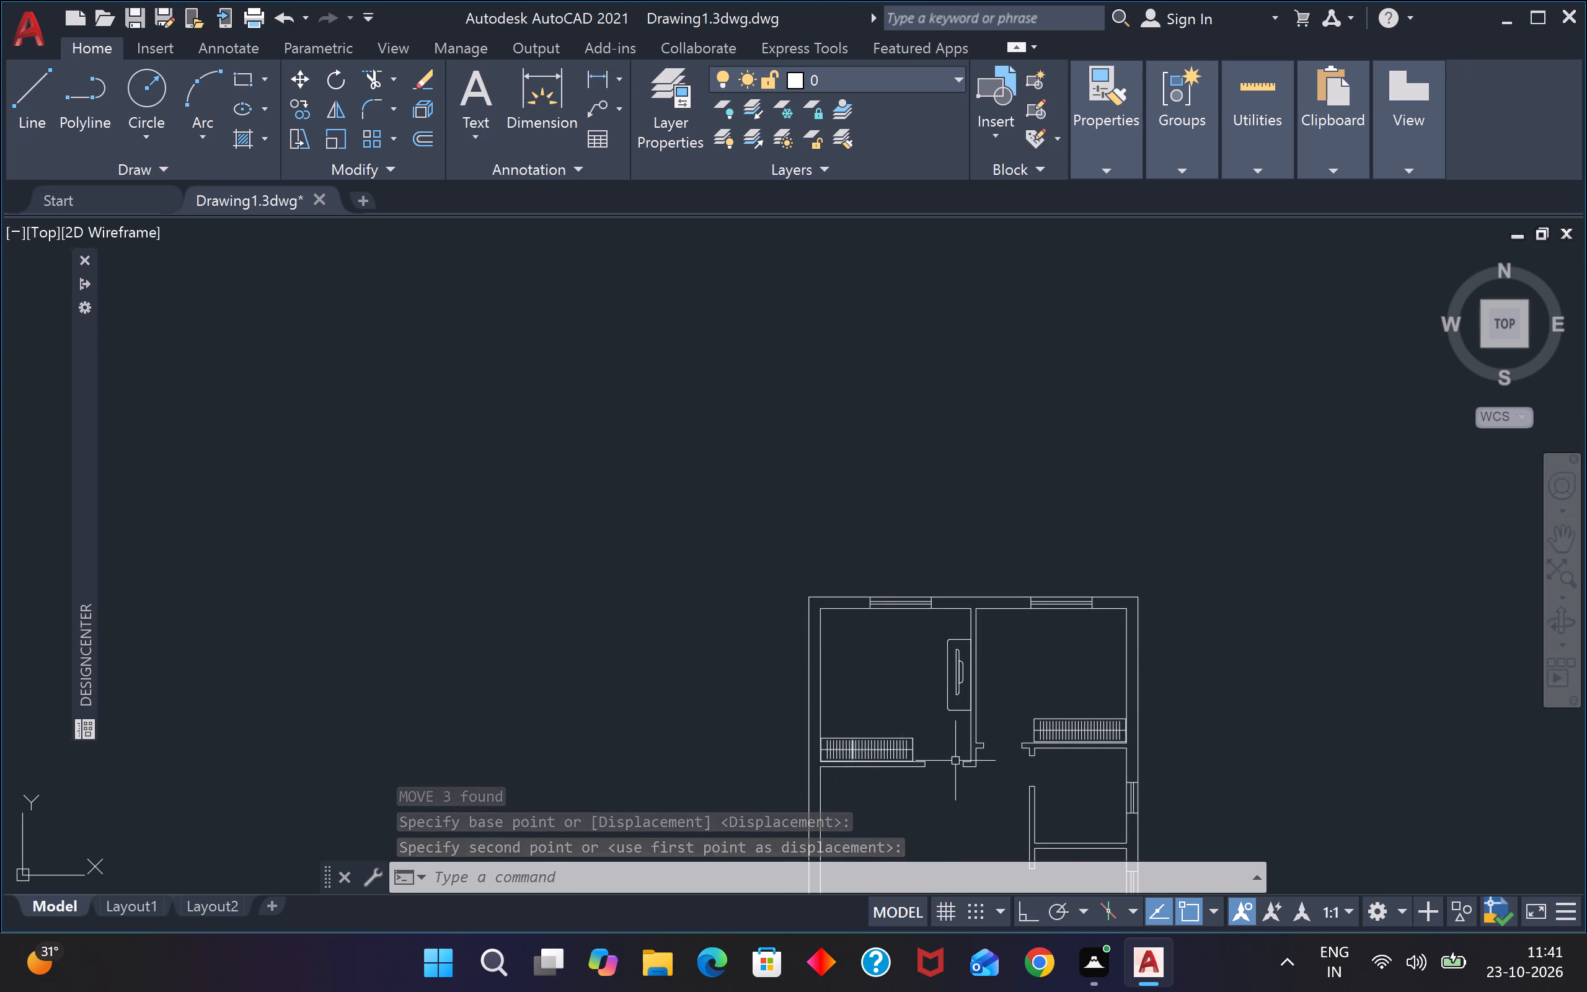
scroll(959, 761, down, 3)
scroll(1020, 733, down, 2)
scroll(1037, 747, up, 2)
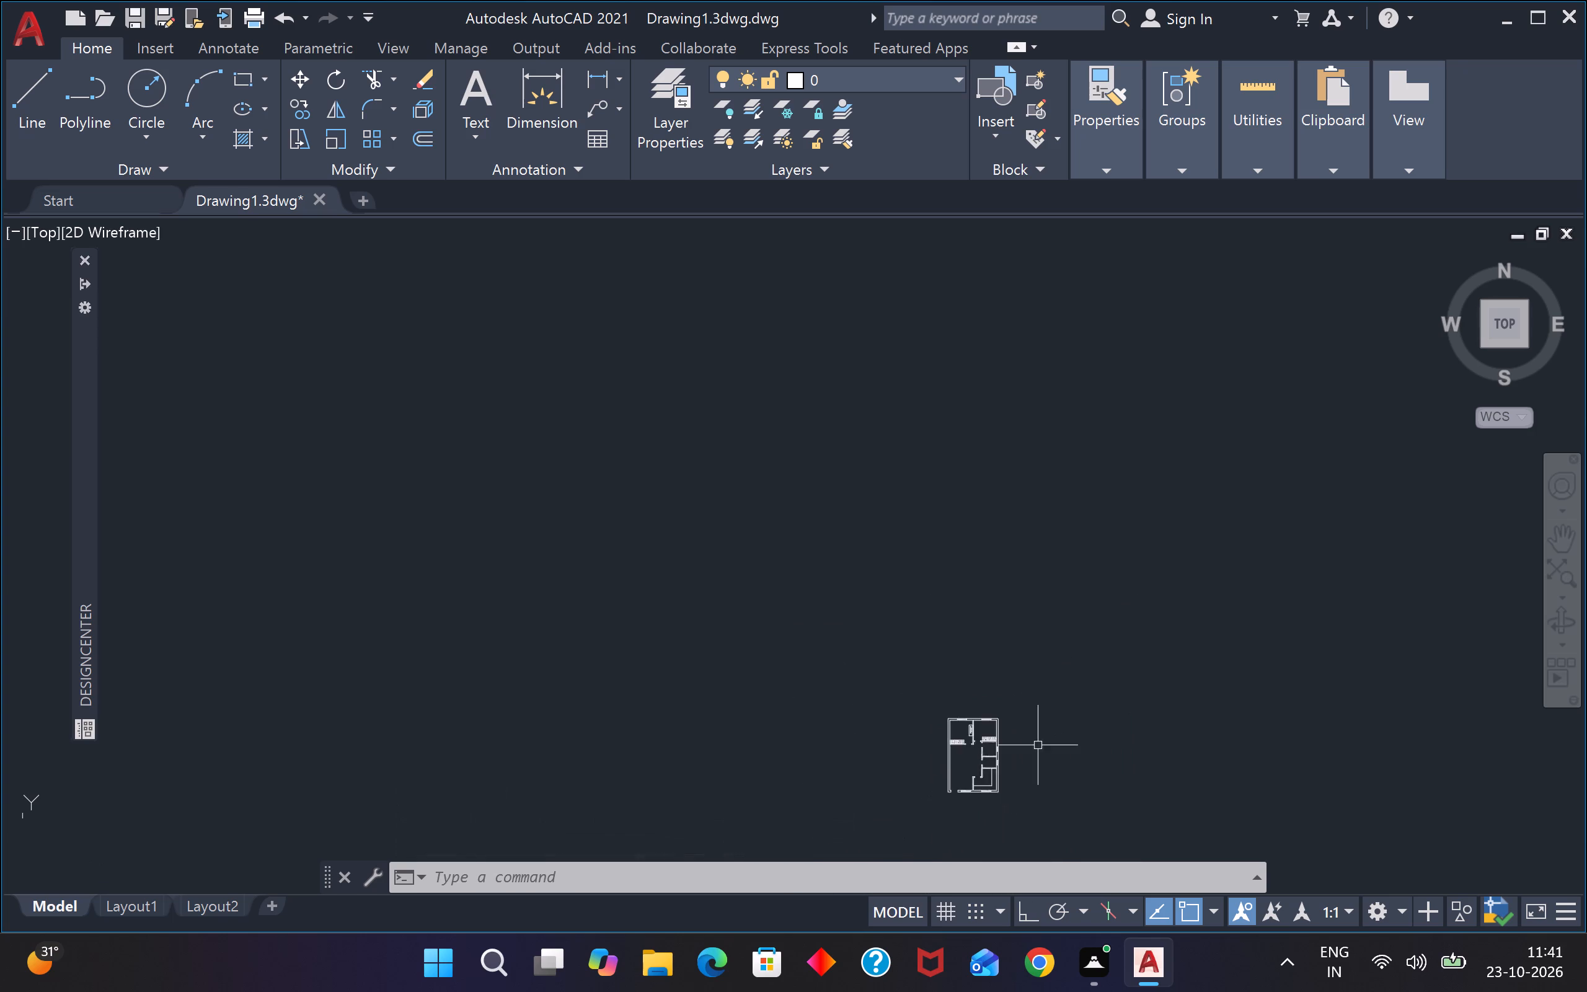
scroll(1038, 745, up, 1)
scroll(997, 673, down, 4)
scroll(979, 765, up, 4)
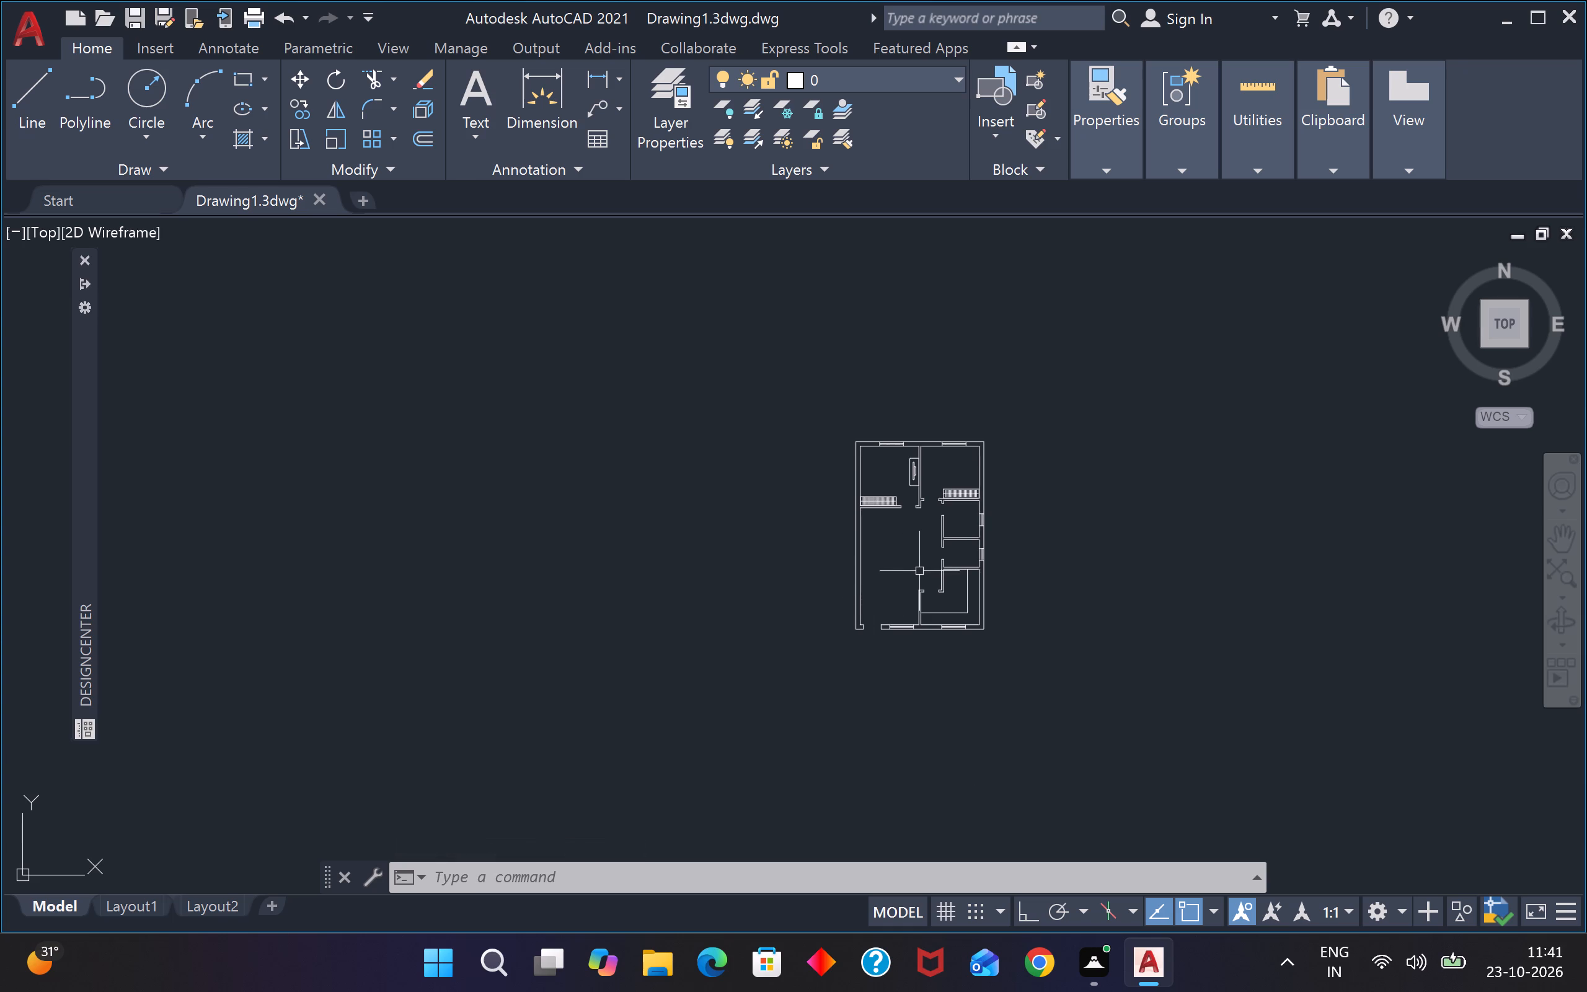
Draw a C-shaped outline opening east in the hall, with lines 2' west, 4' south and 2' east, south of the west wardrobe.
scroll(920, 571, up, 2)
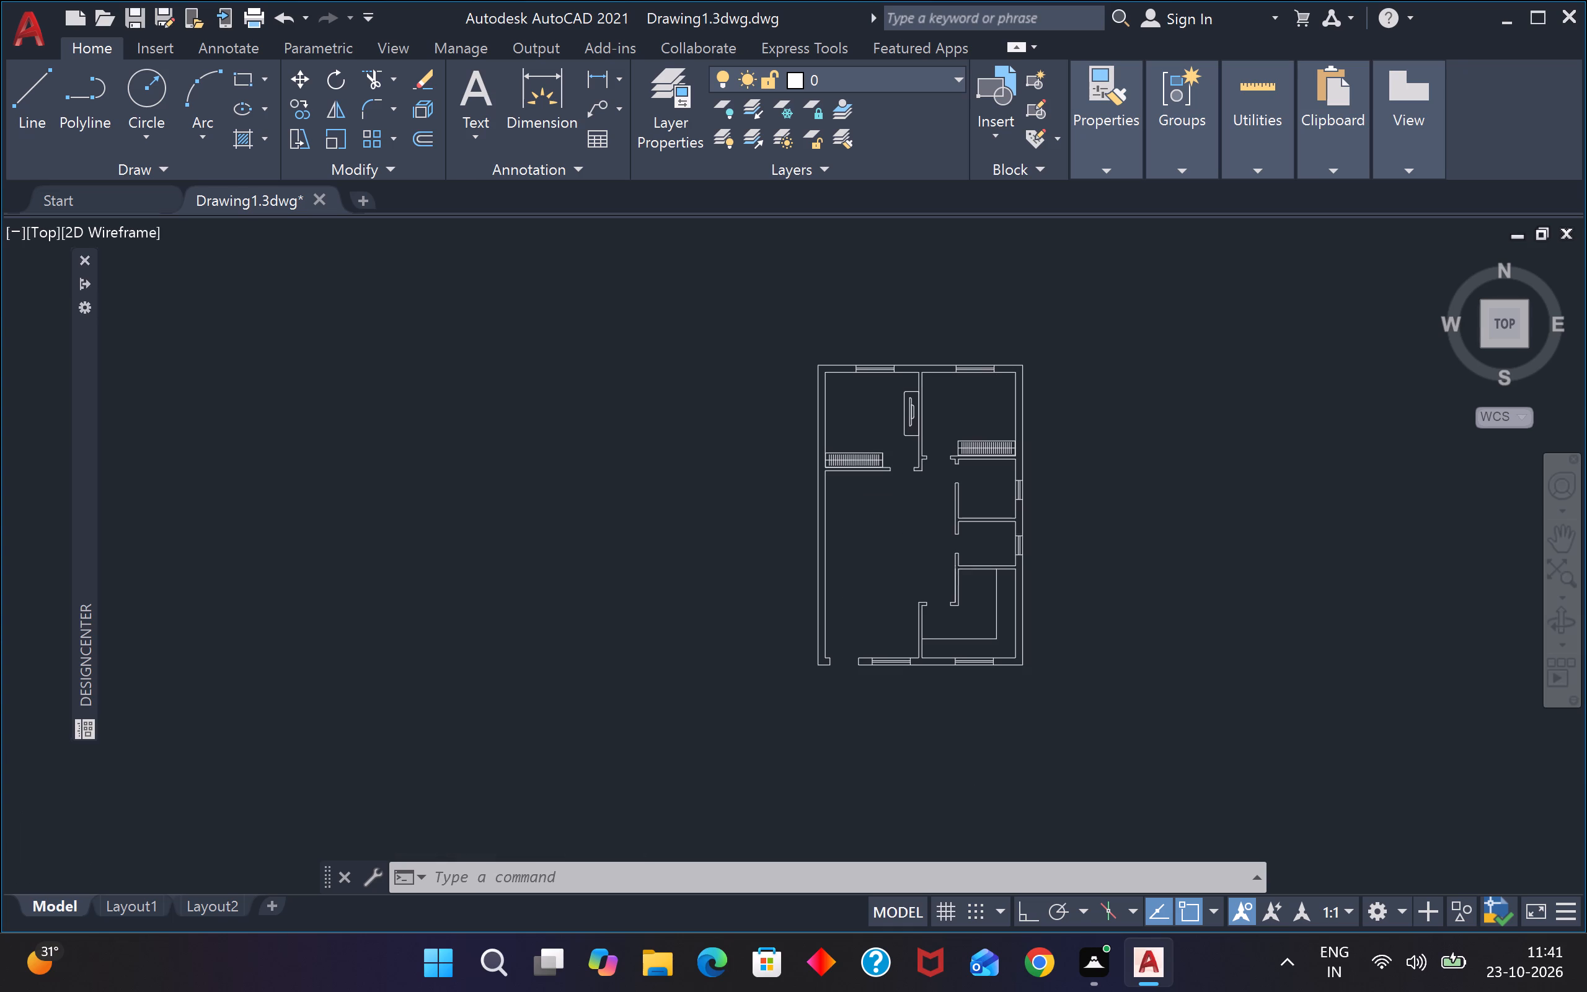
text(l)
key(space)
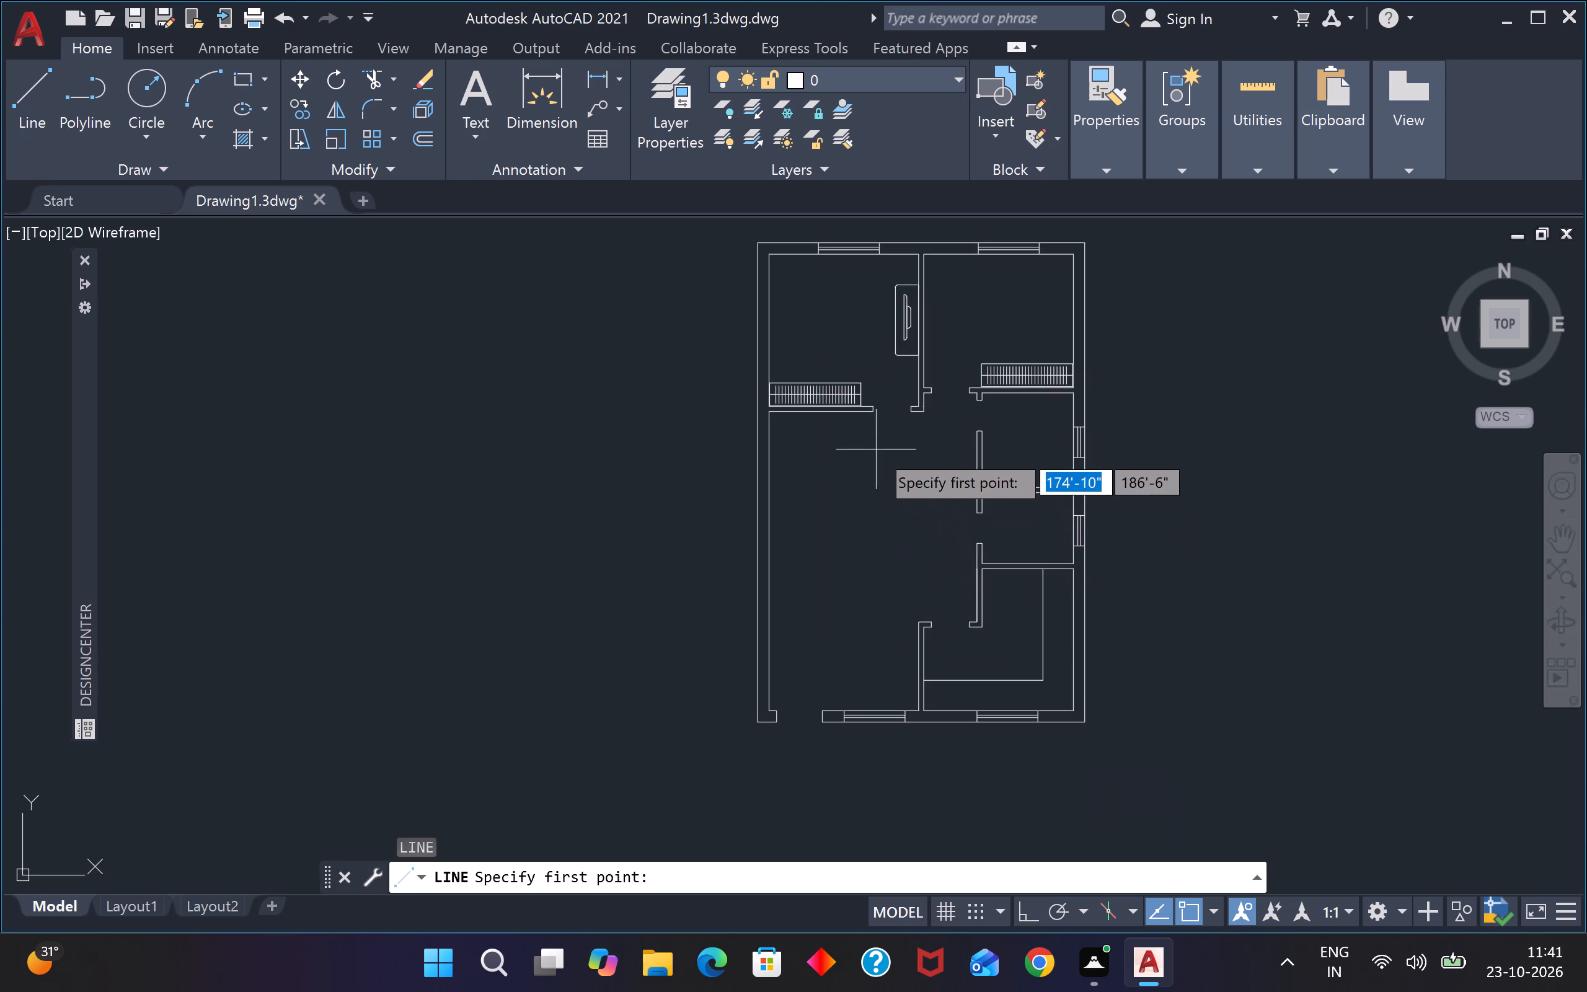
scroll(868, 449, up, 2)
click(859, 454)
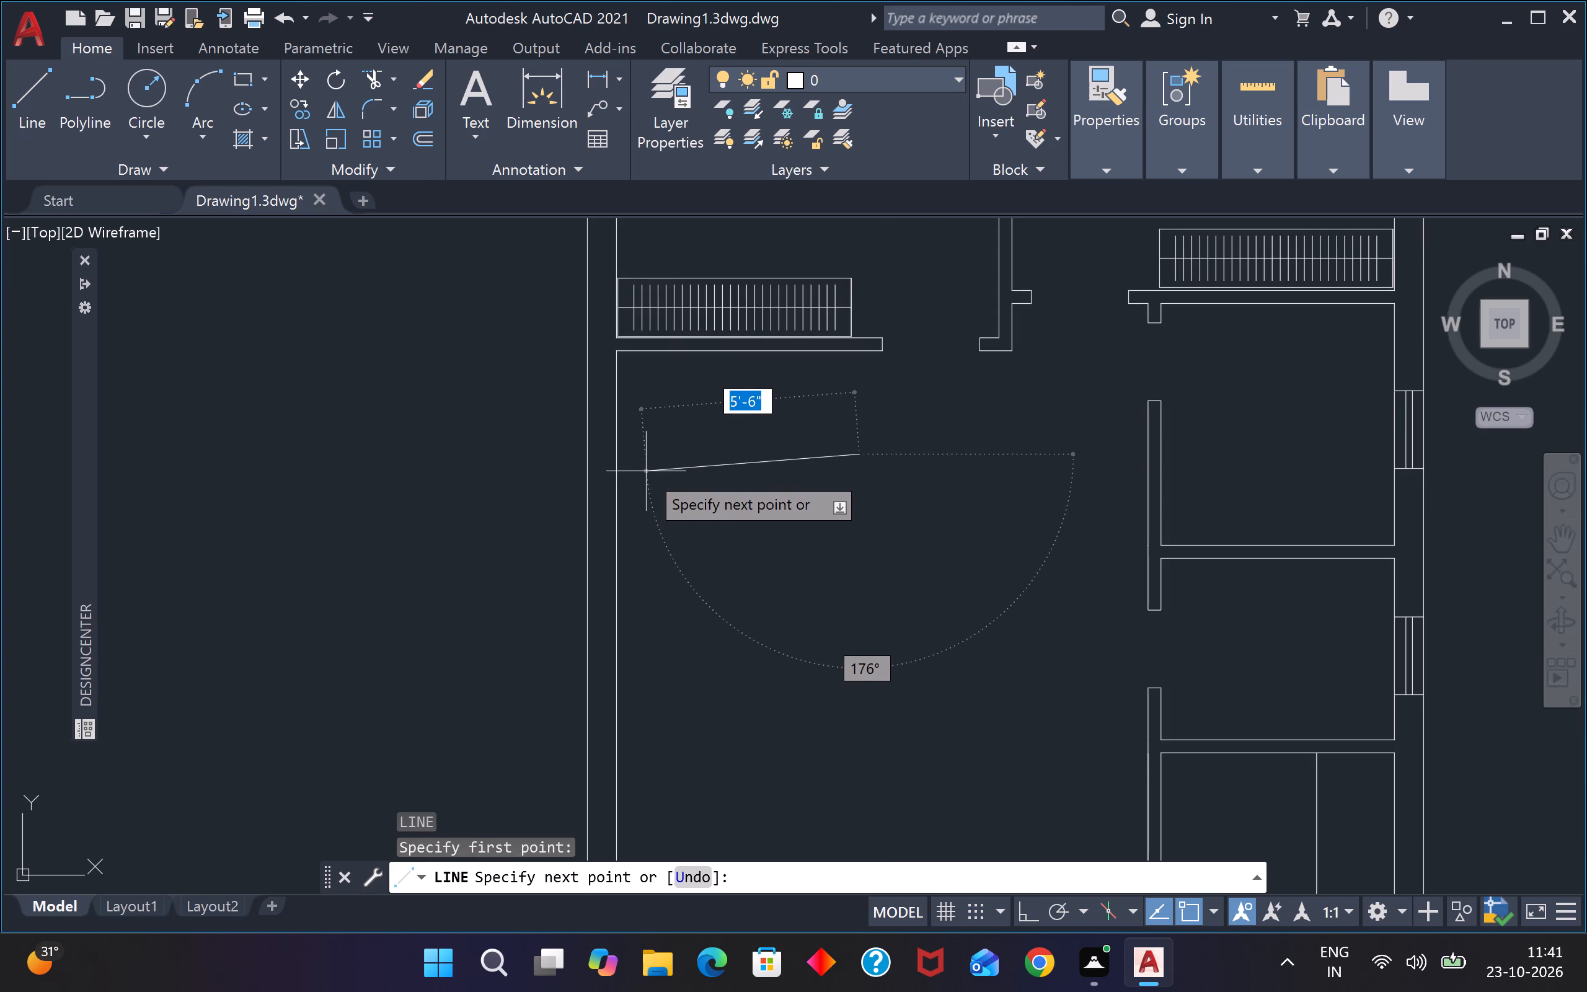
key(F8)
text(2')
key(Return)
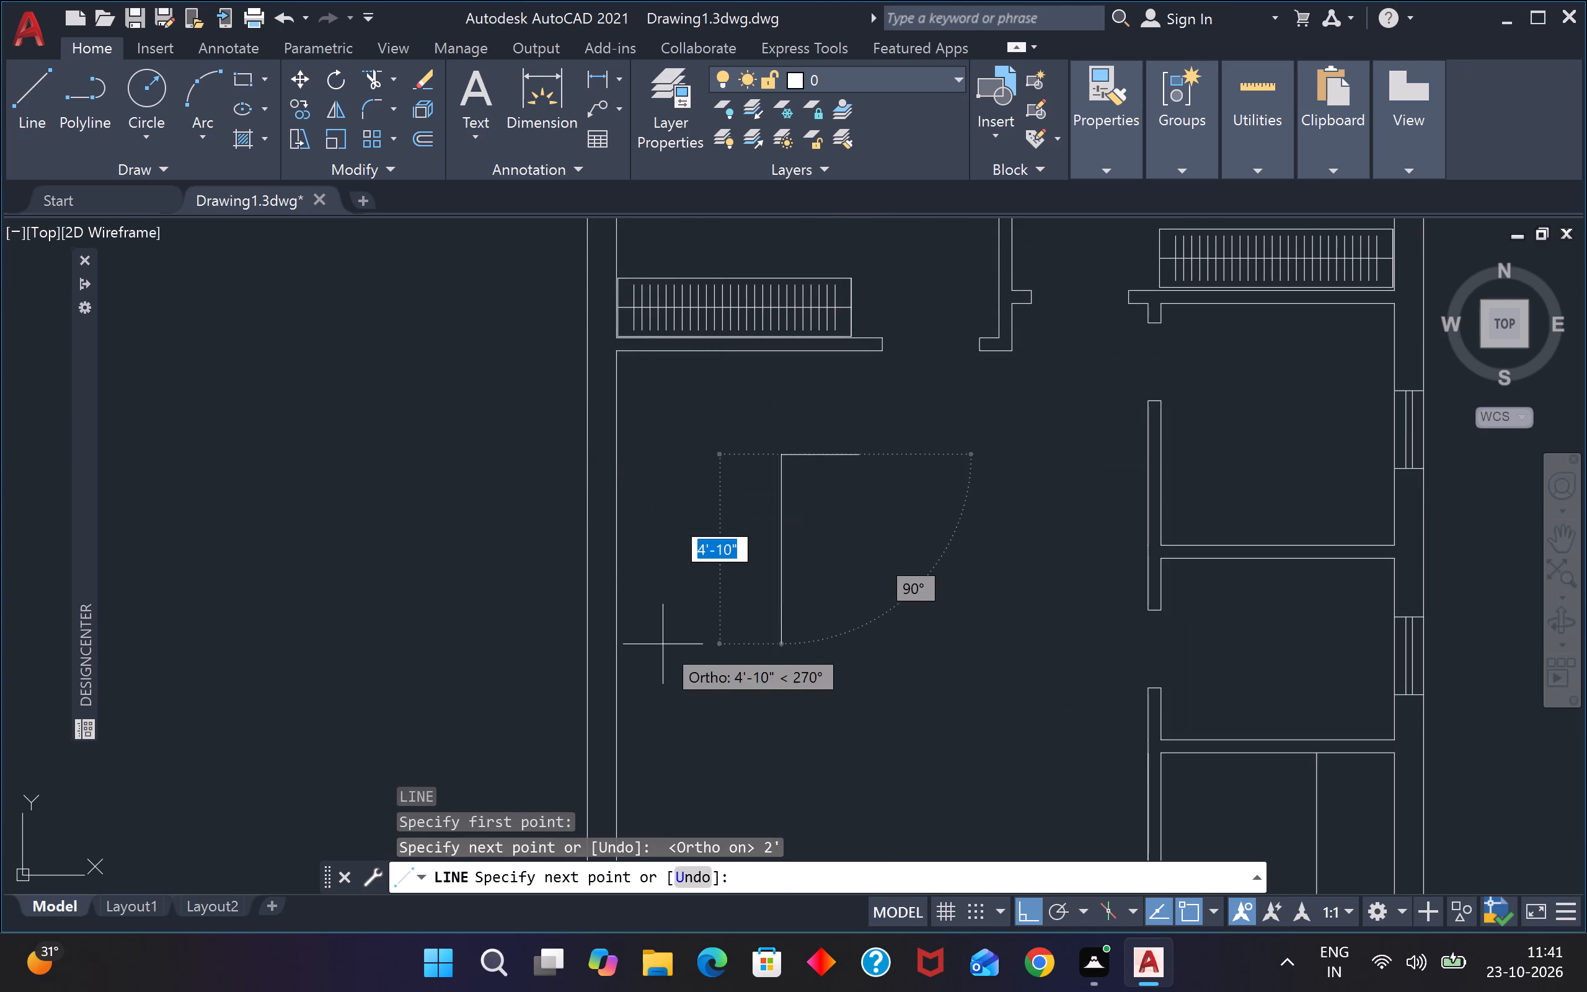
text(4')
key(Return)
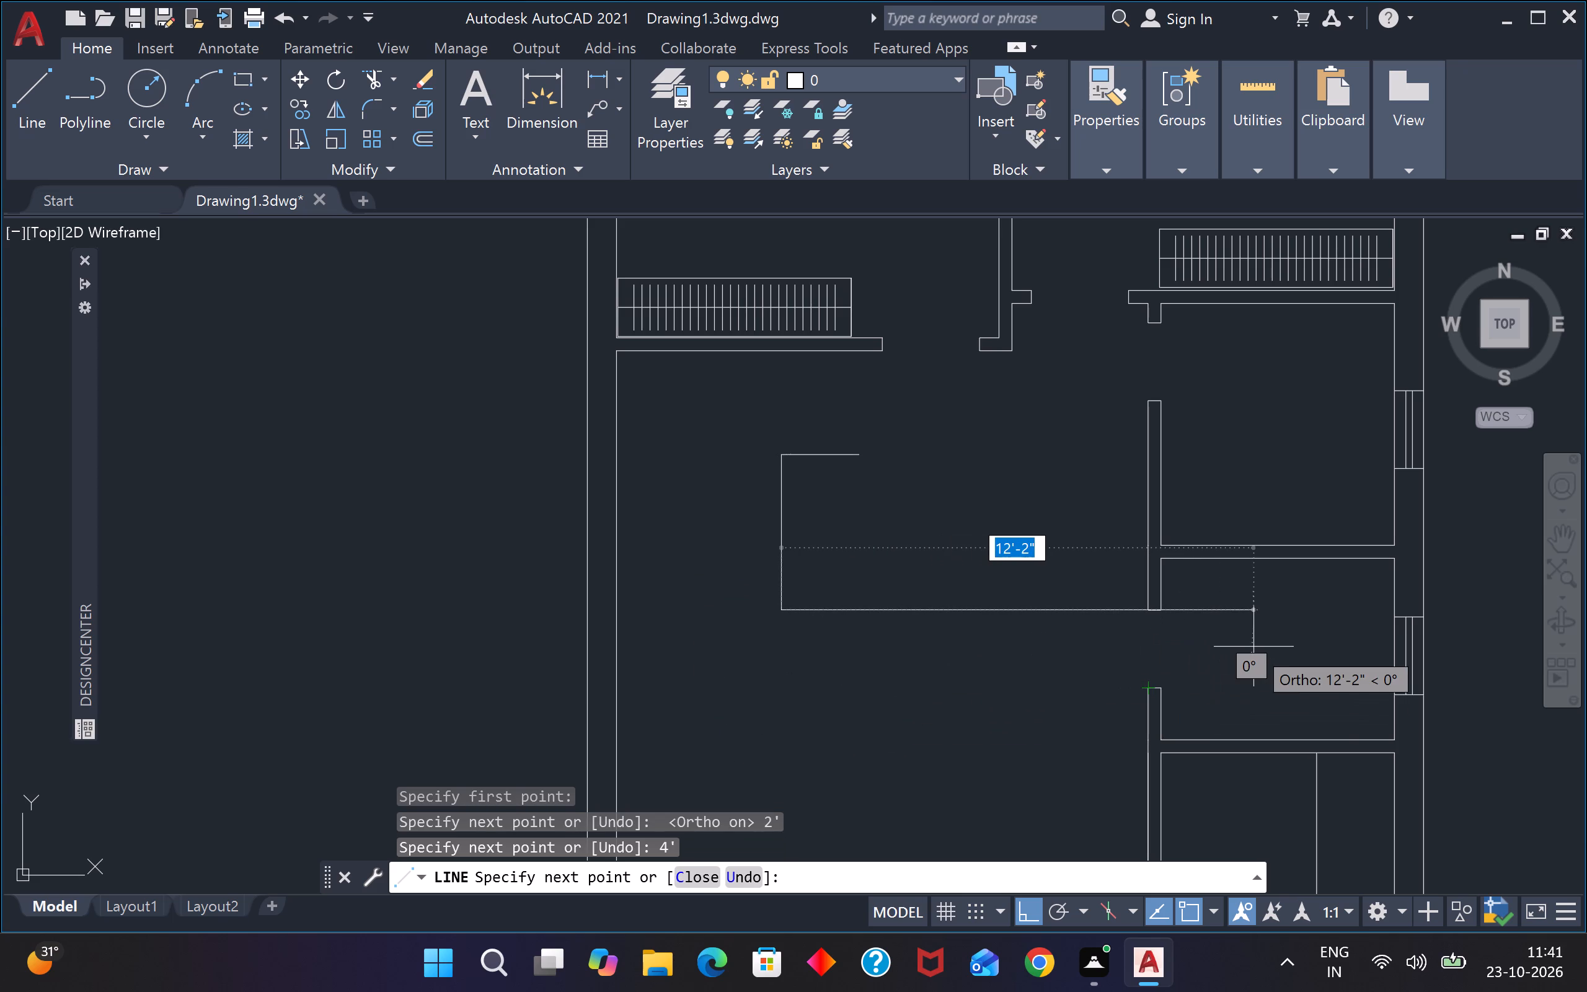
text(2')
key(Return)
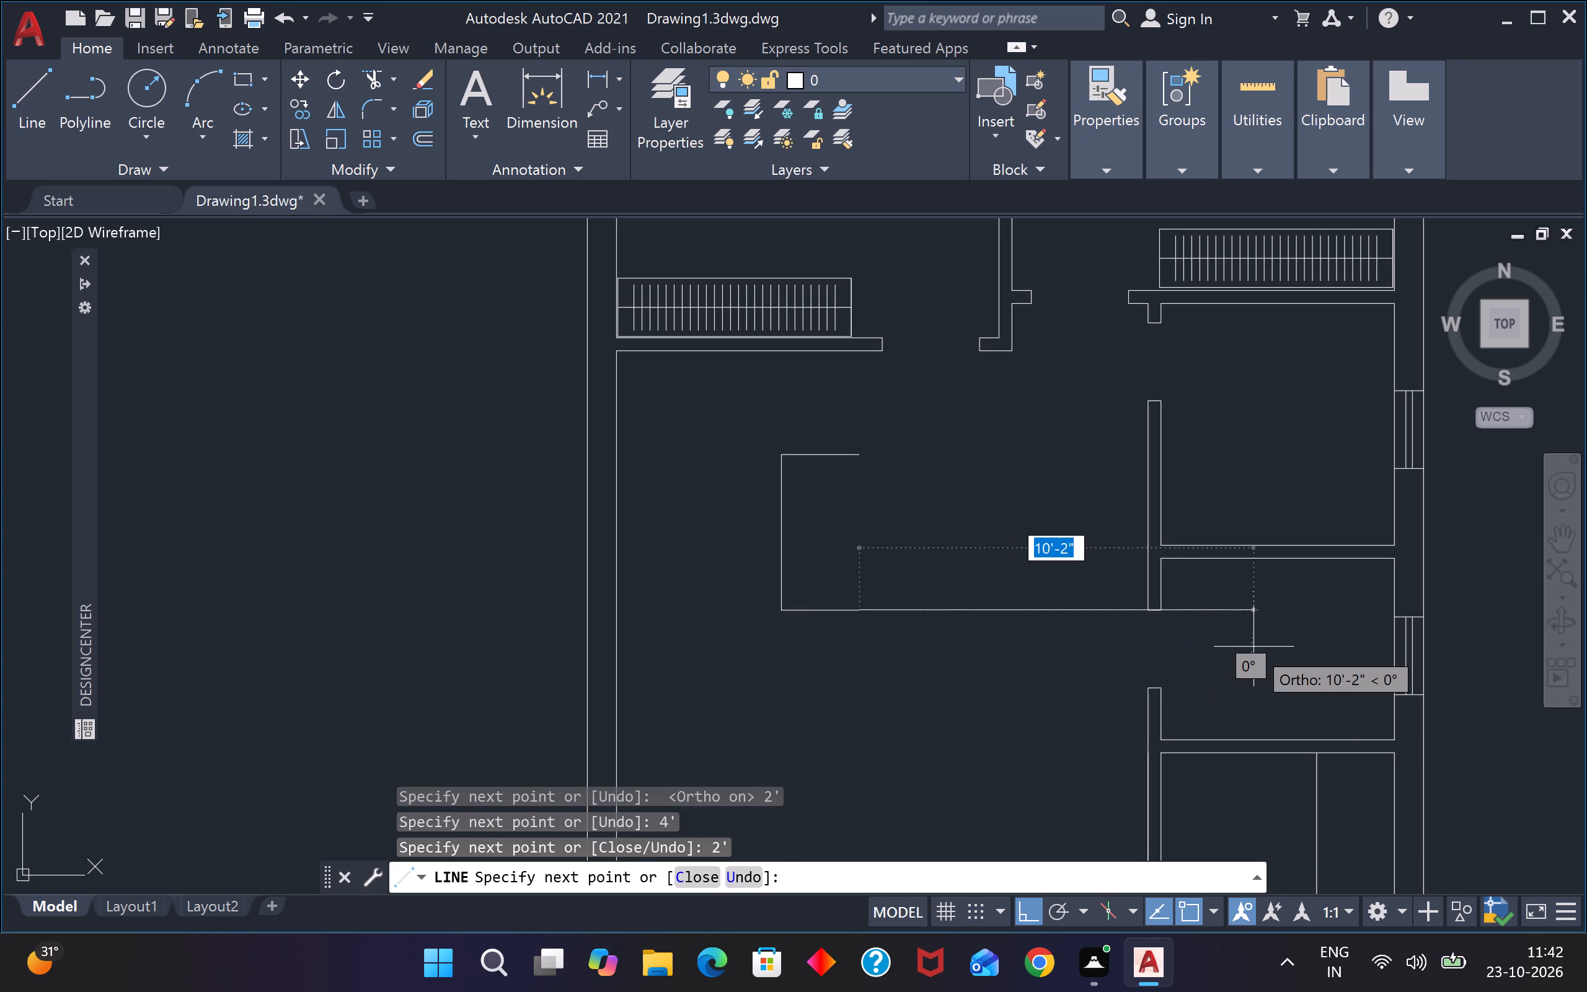
key(Escape)
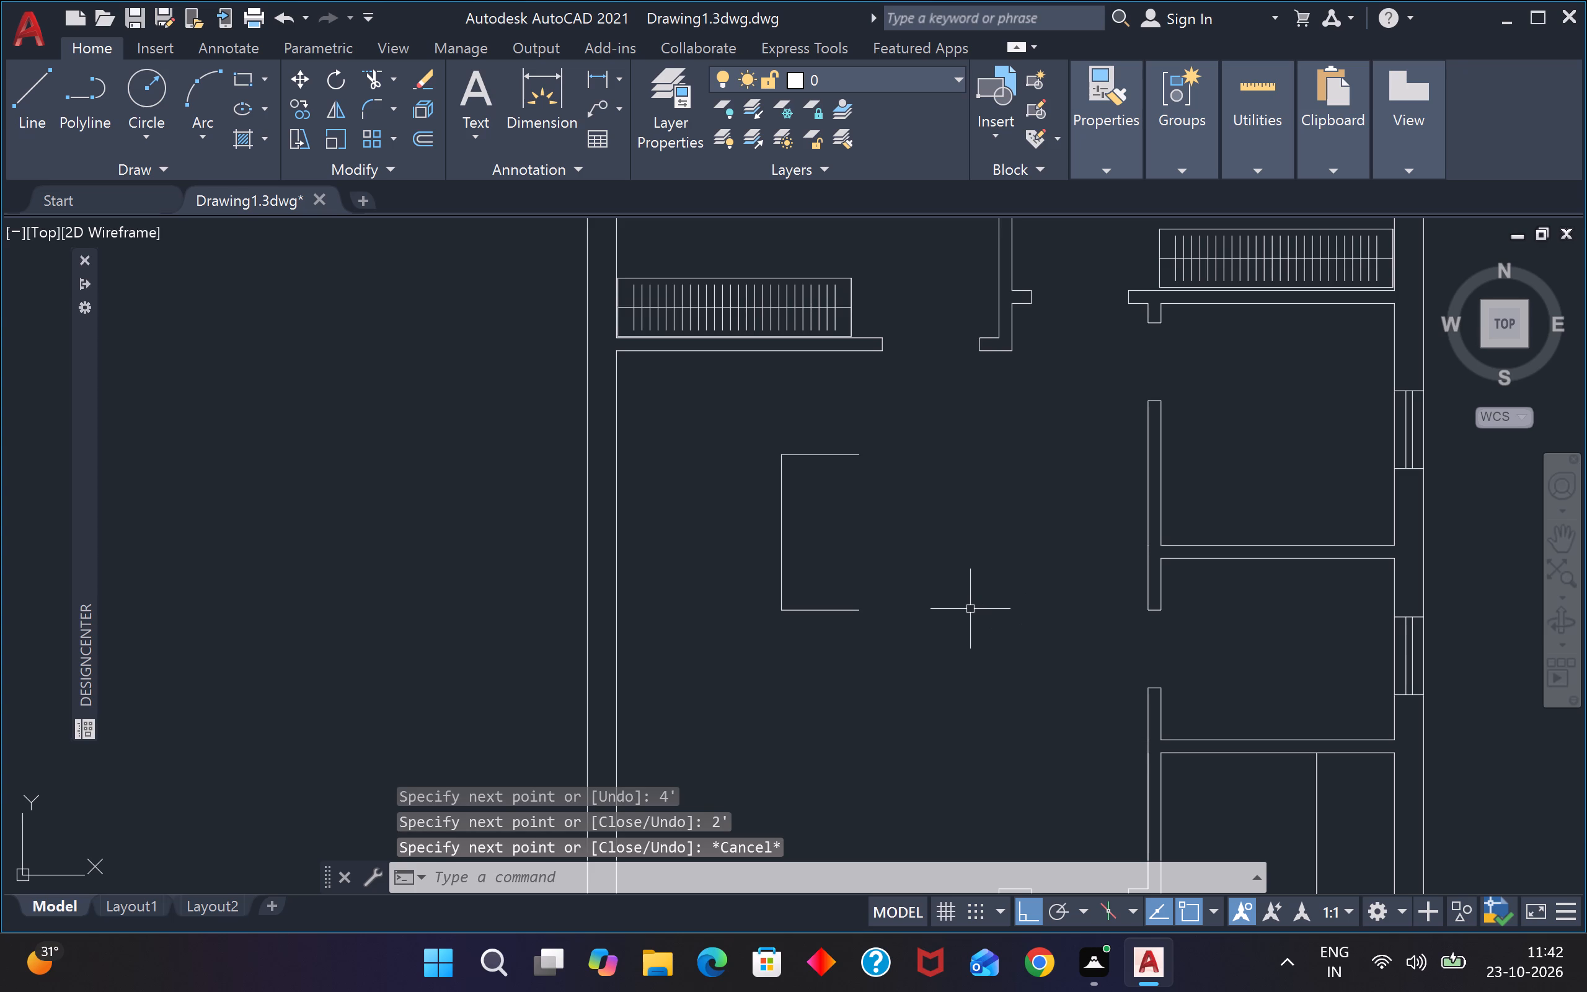
Offset all three lines of the C-shaped outline 6" inward.
text(o)
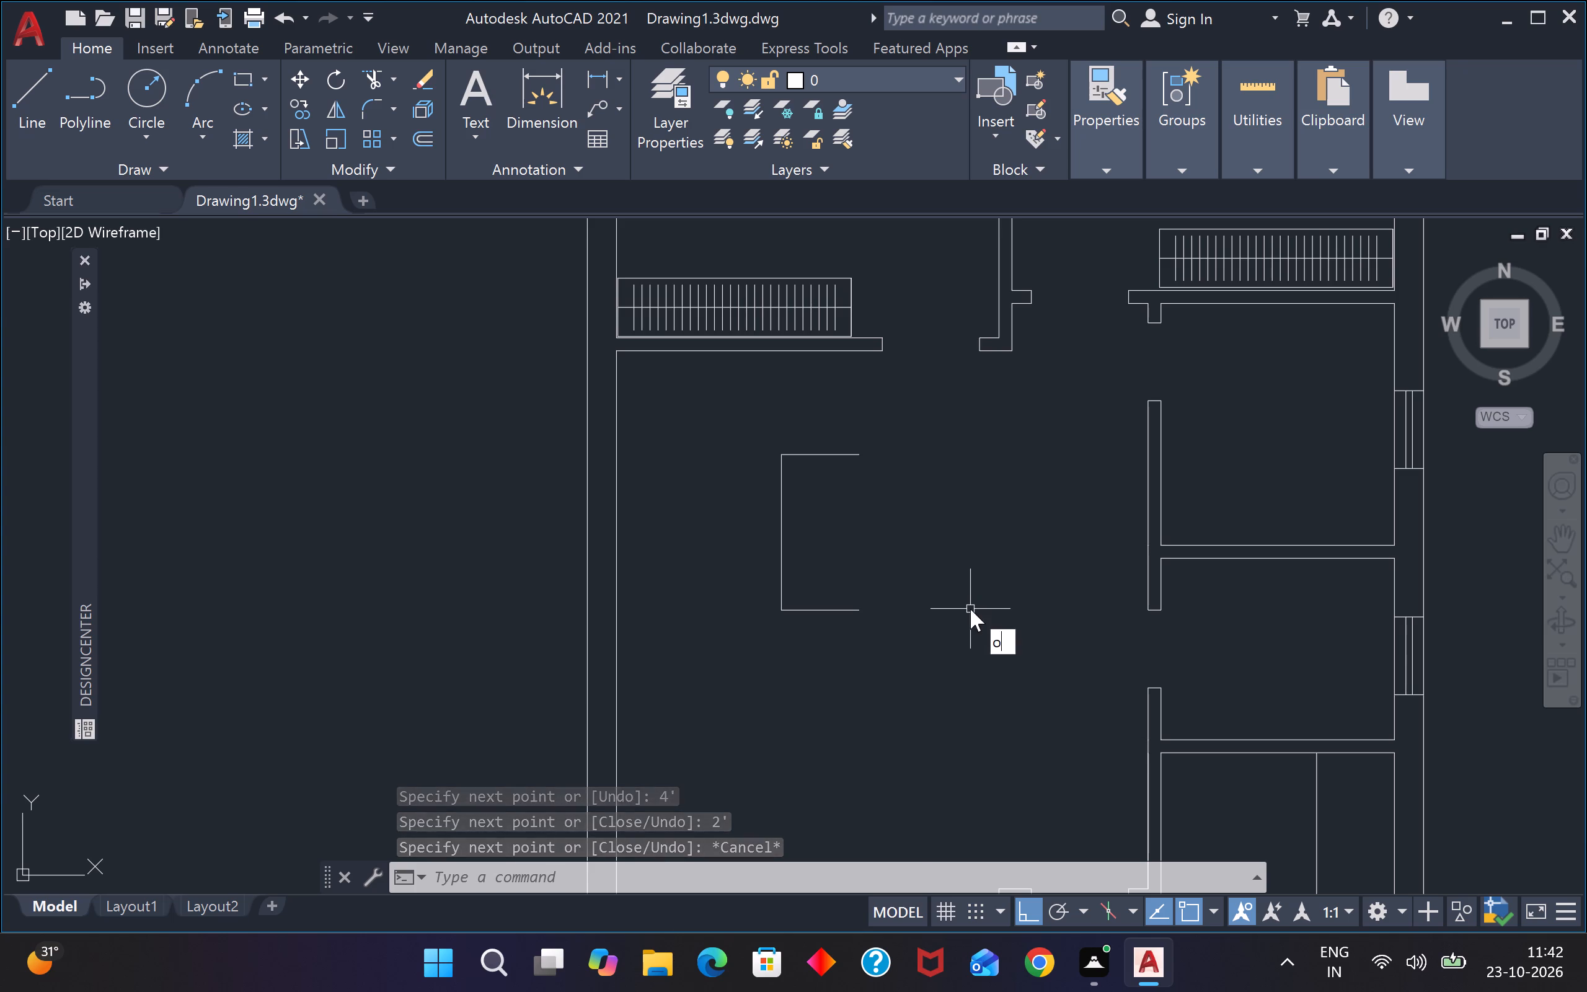
key(space)
text(6")
key(Return)
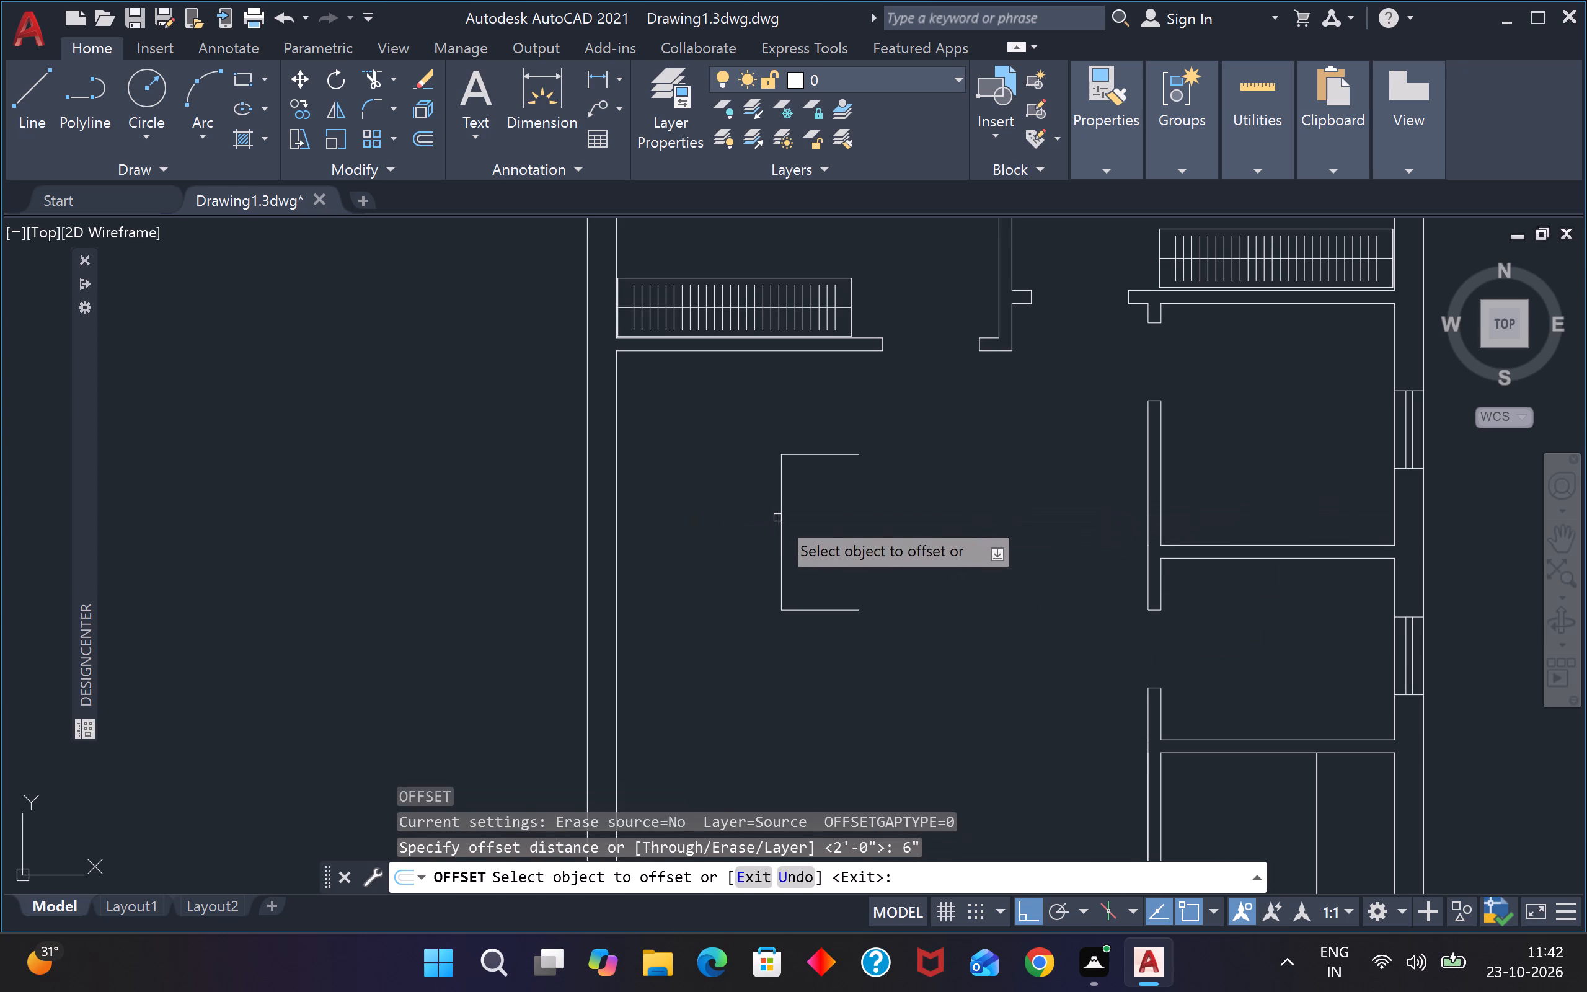
click(778, 518)
click(829, 531)
click(815, 454)
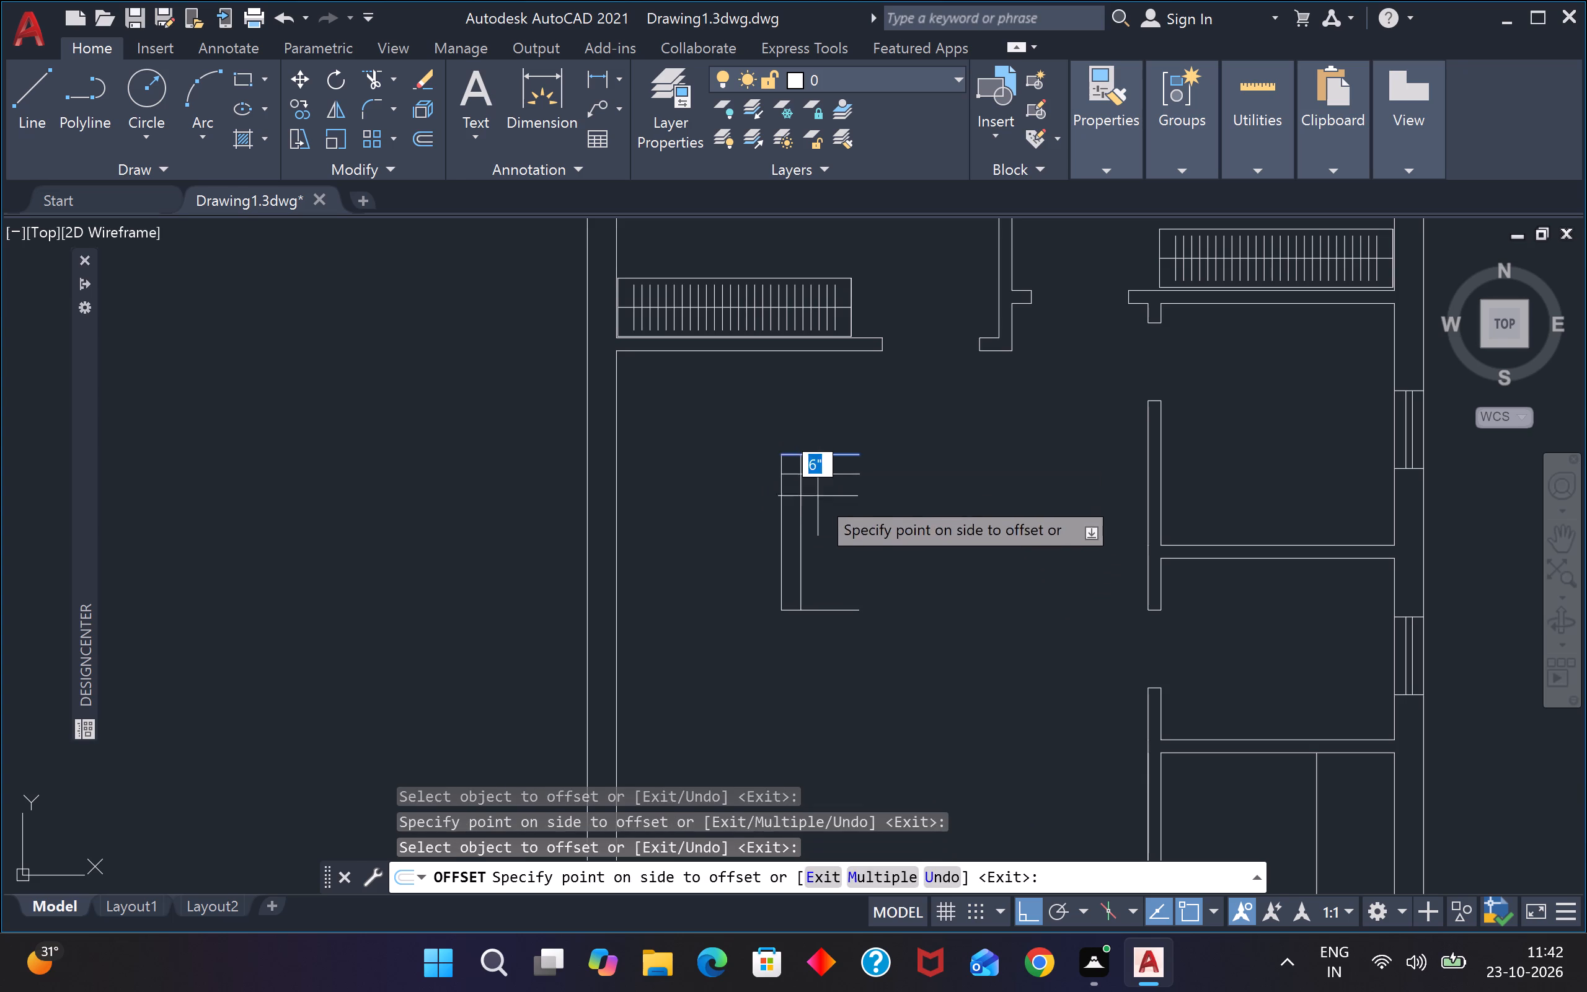
drag(822, 500, 833, 503)
drag(821, 608, 834, 593)
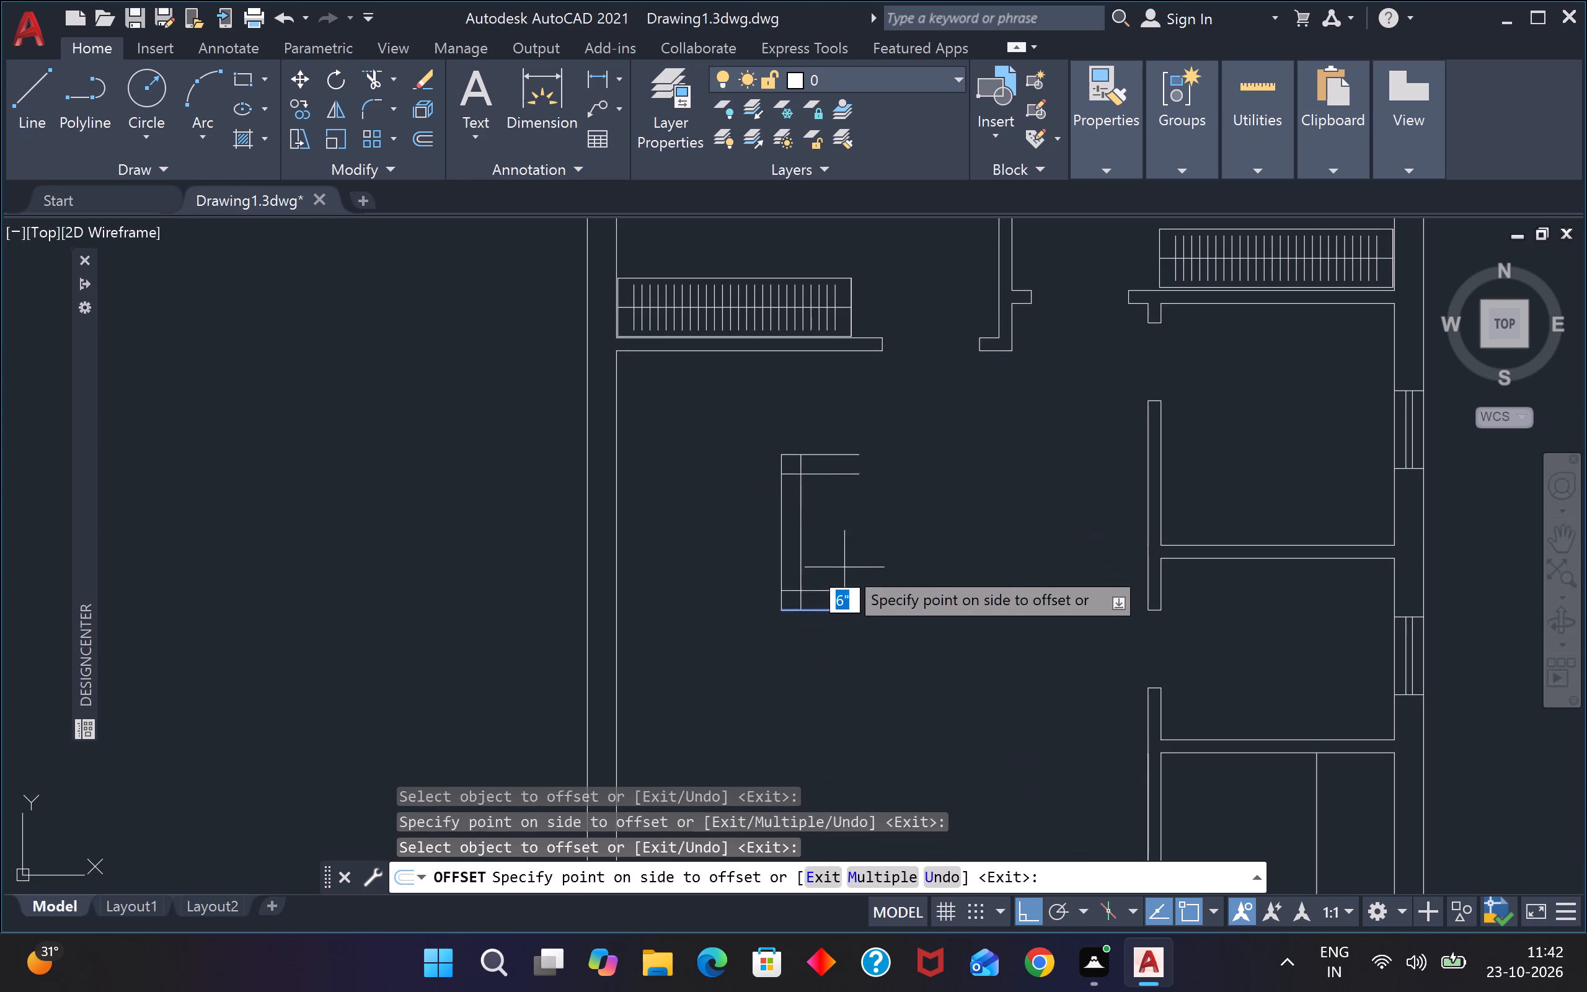
click(846, 549)
key(Escape)
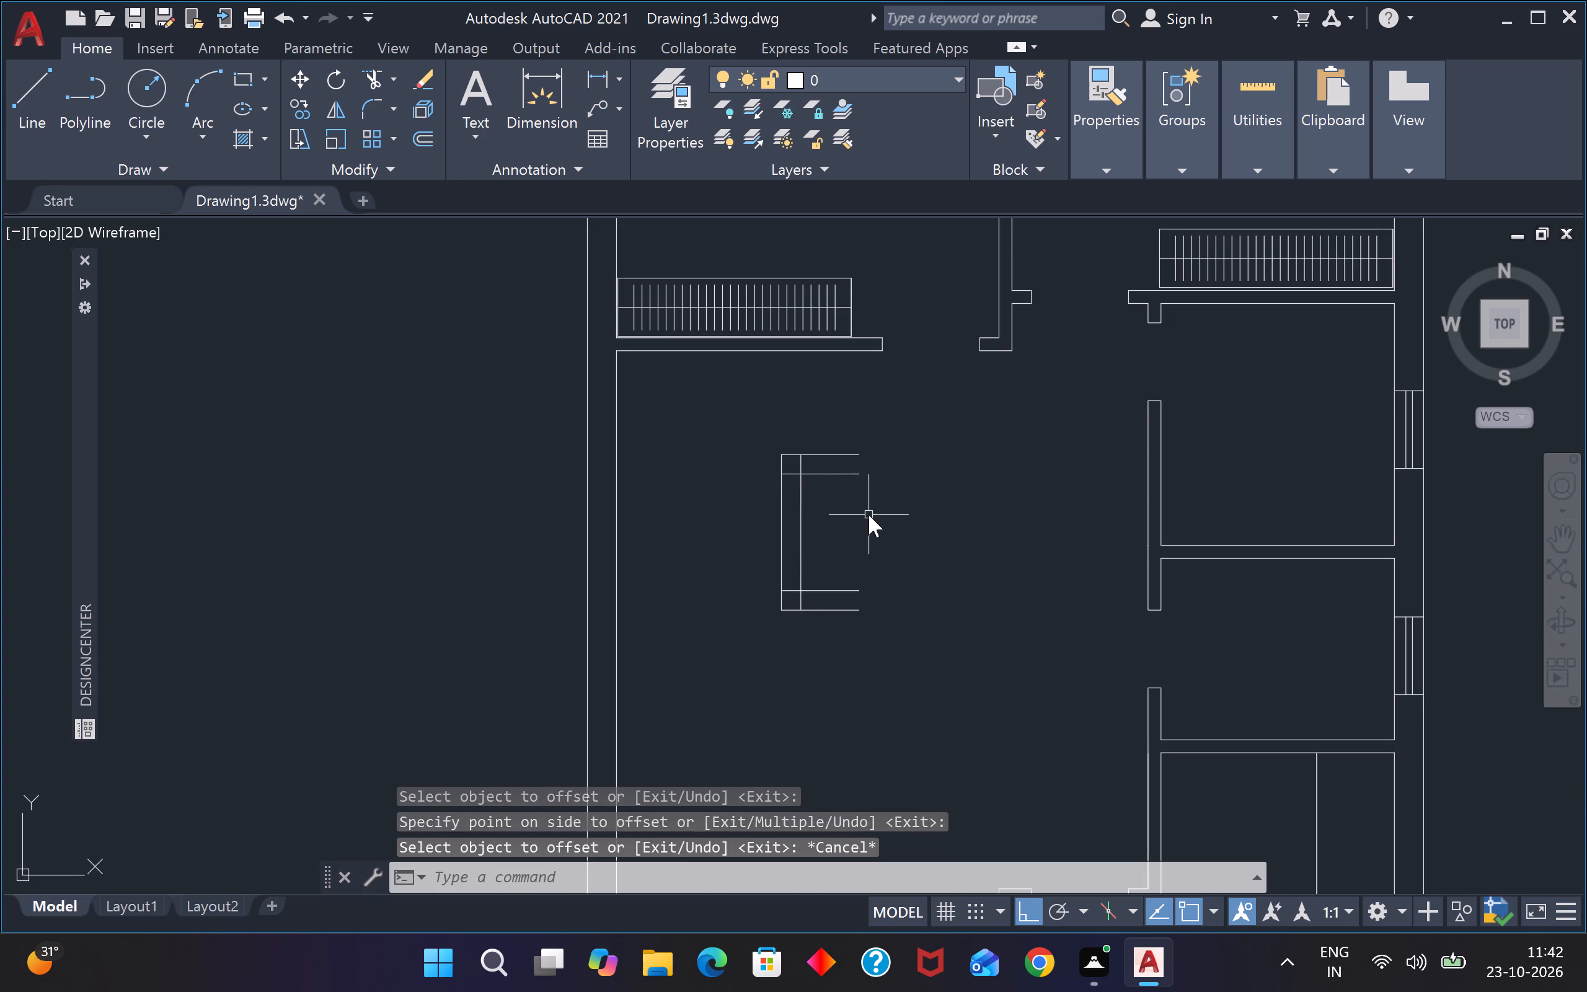
Close the open east ends of the north and south arms with short vertical lines.
key(l)
key(space)
scroll(856, 465, up, 4)
click(869, 394)
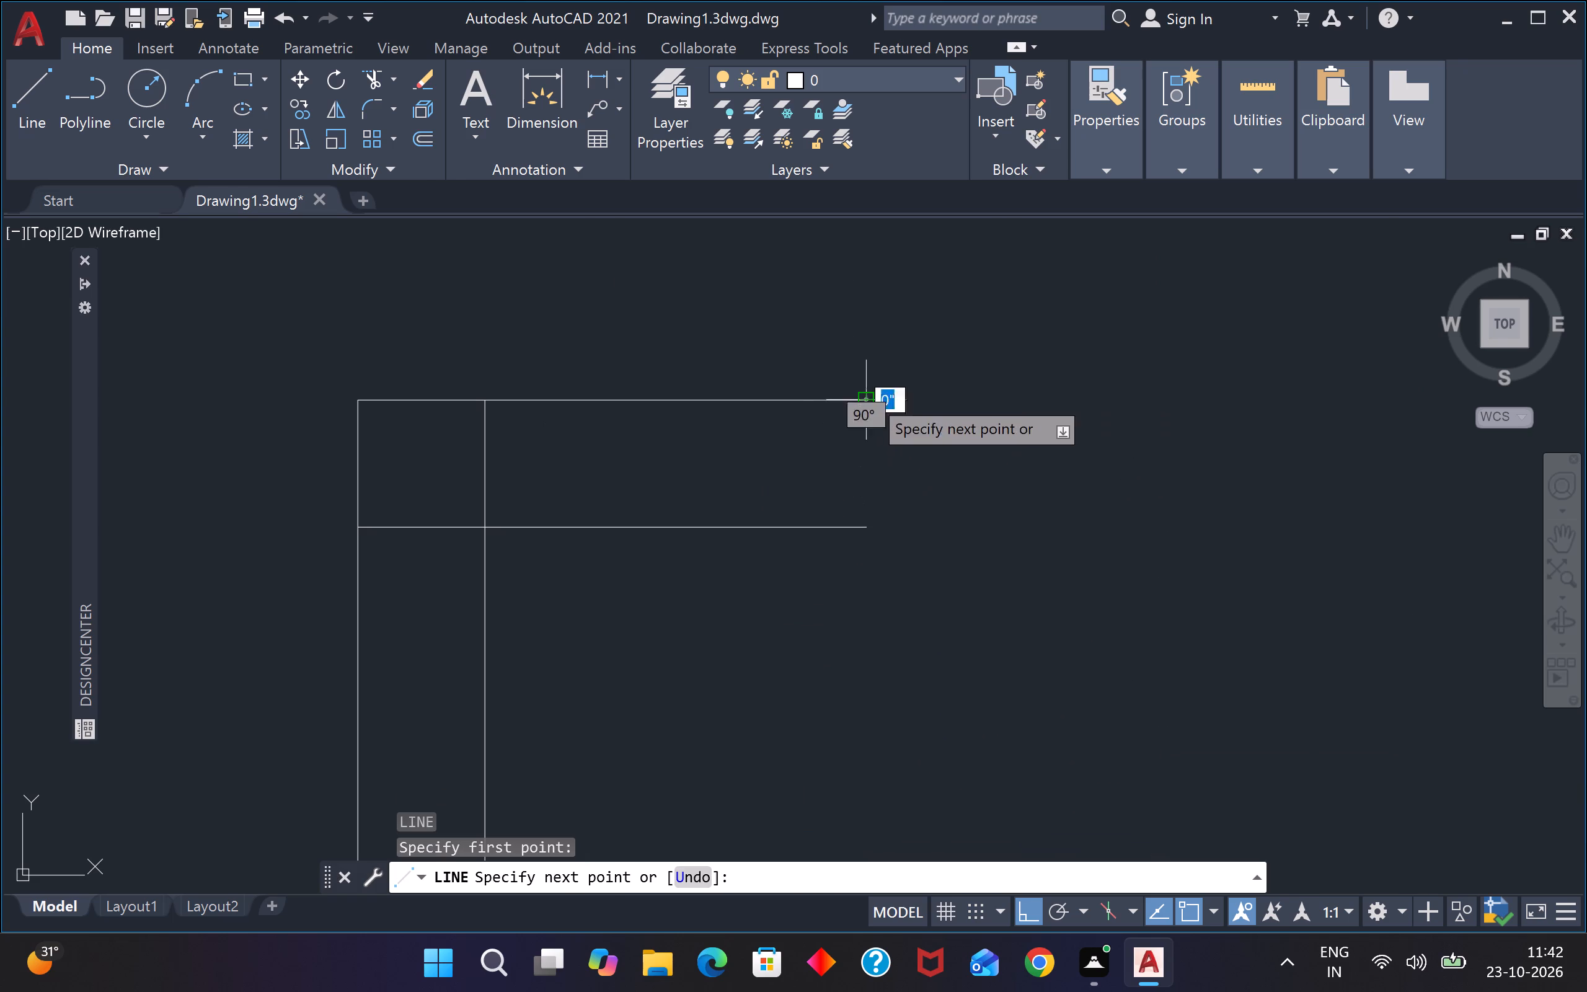
click(867, 526)
key(Escape)
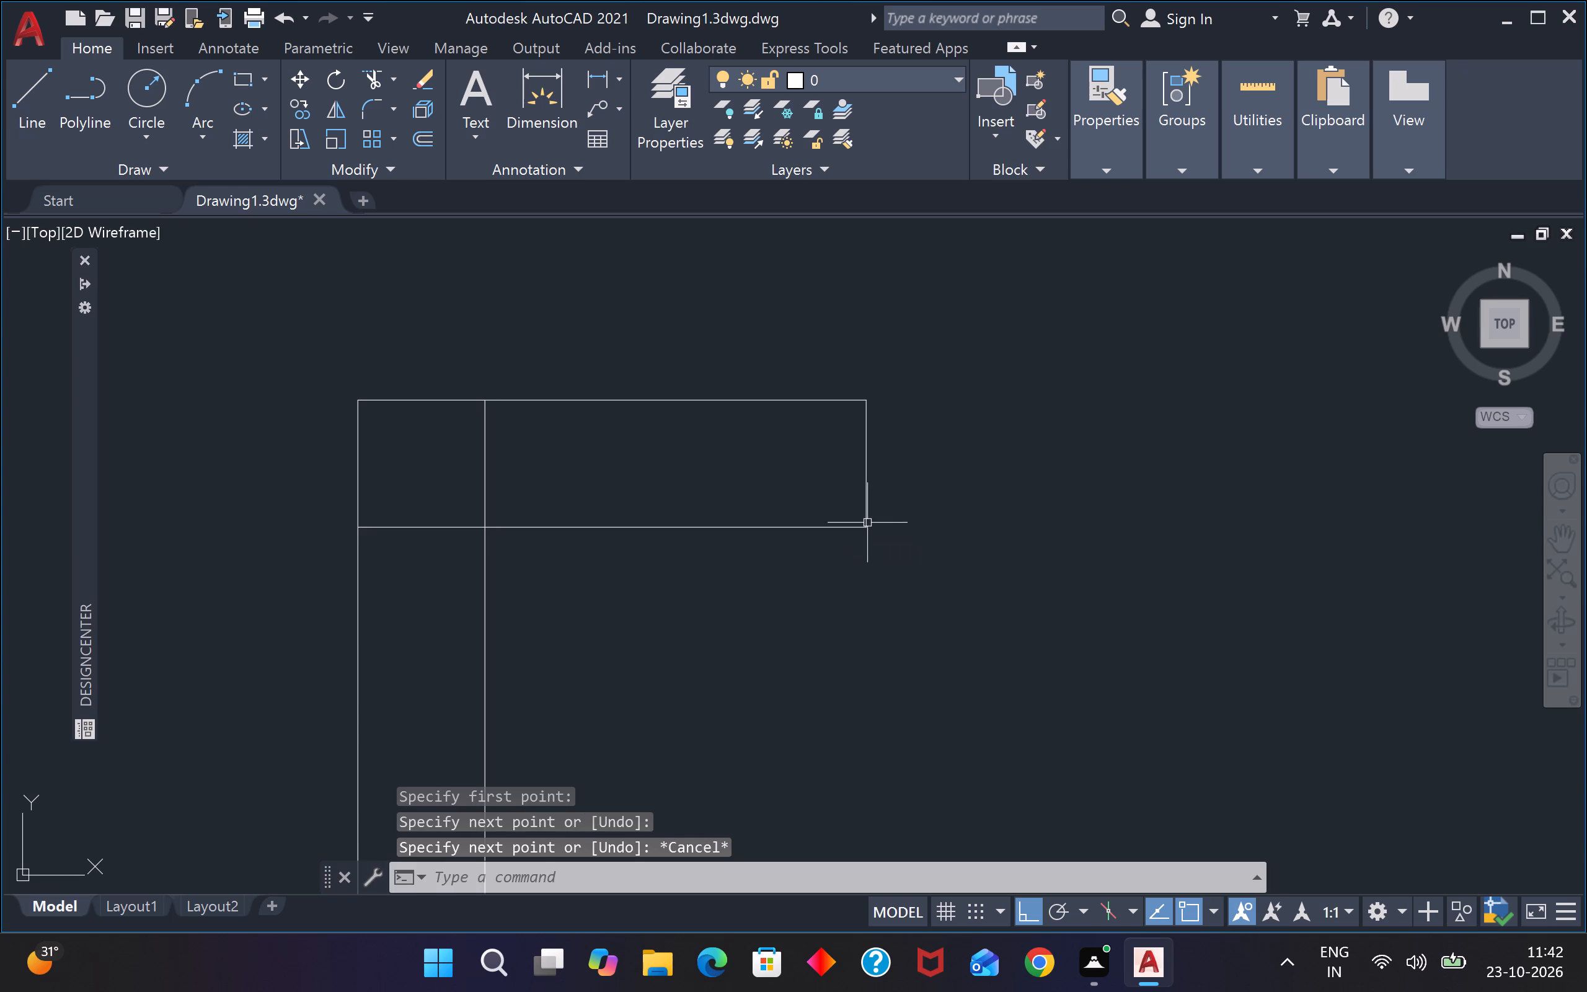
key(space)
scroll(883, 507, down, 4)
scroll(878, 632, up, 3)
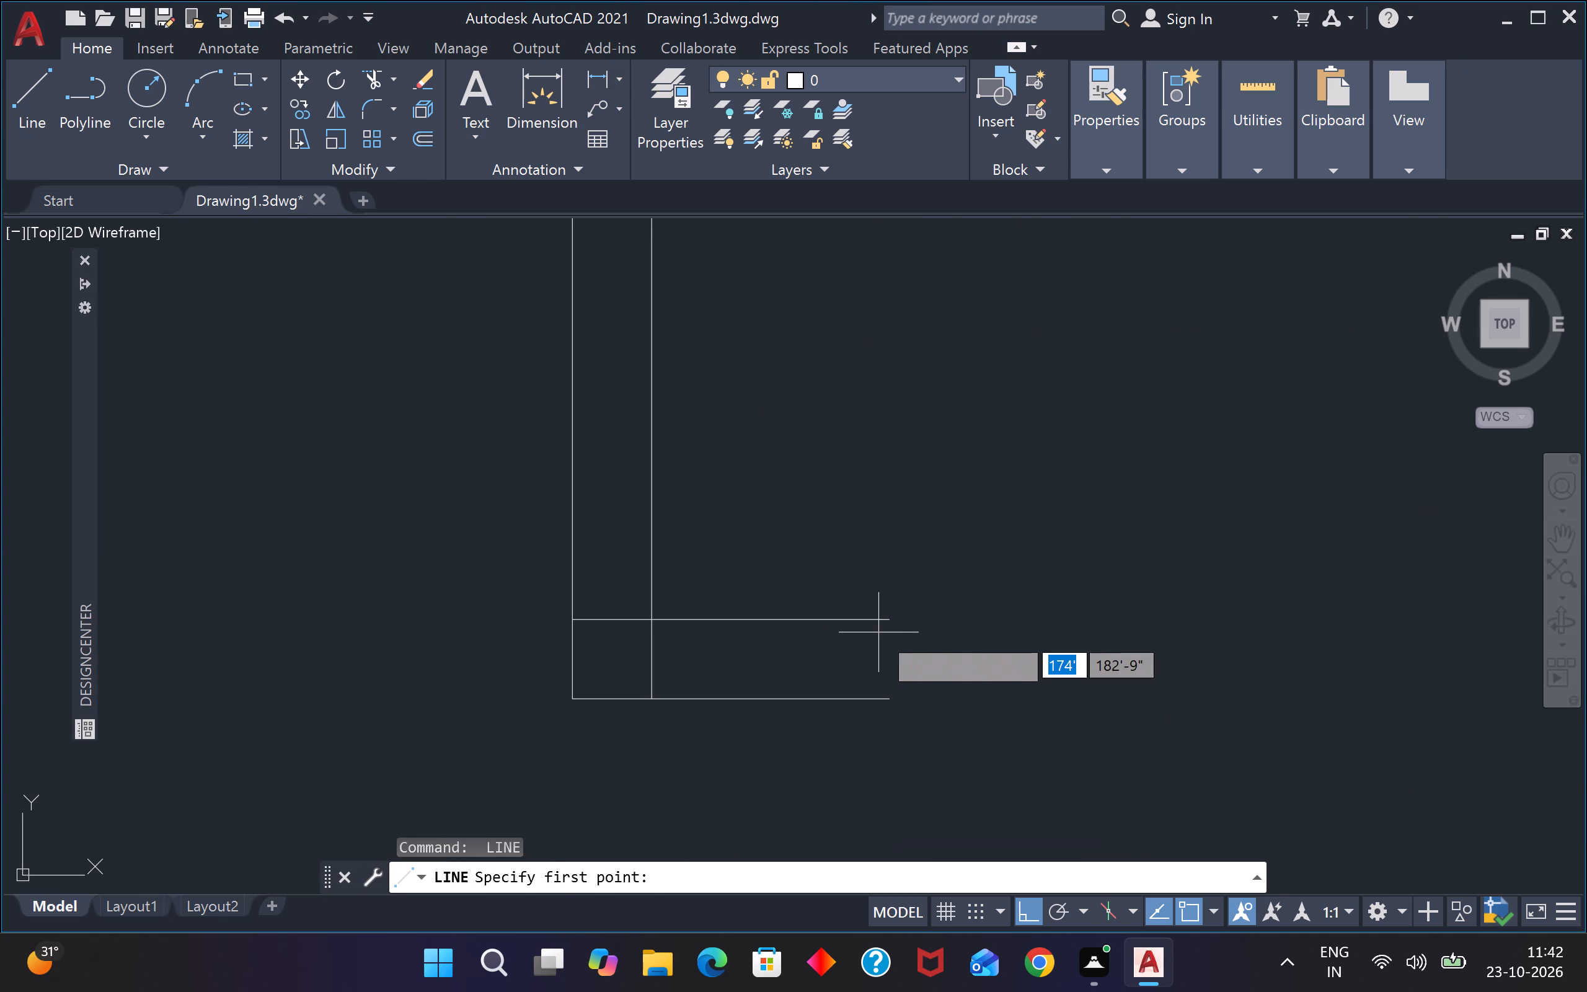
click(893, 613)
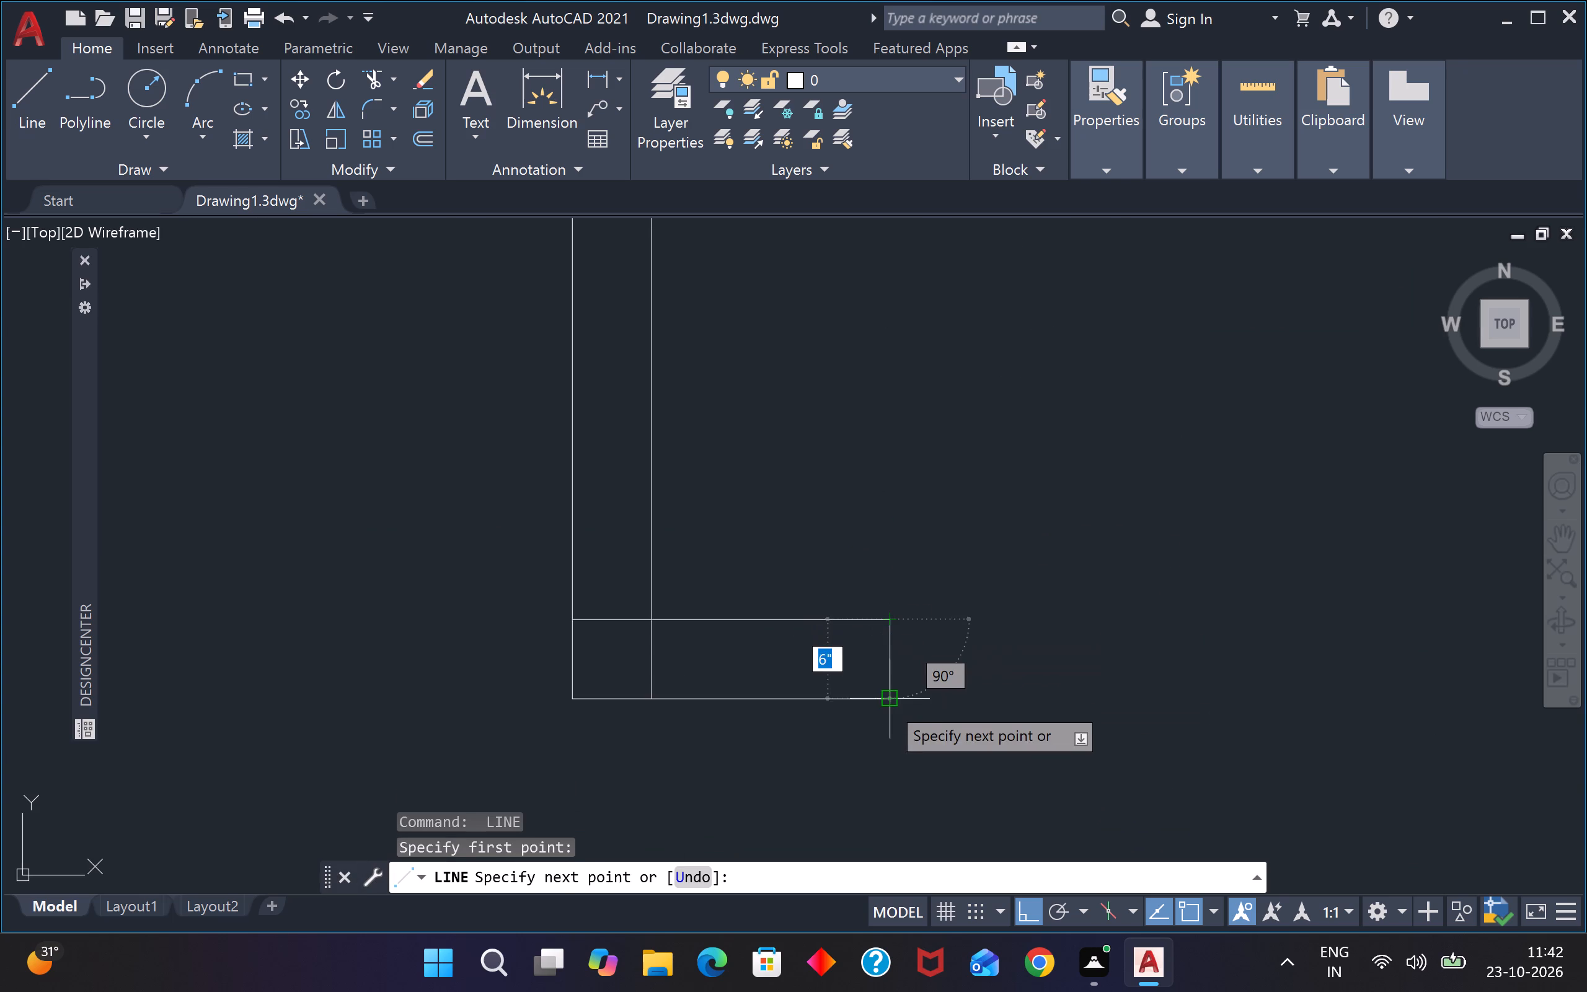
click(887, 702)
key(Escape)
scroll(914, 625, down, 4)
scroll(890, 585, up, 1)
key(Escape)
key(Escape)
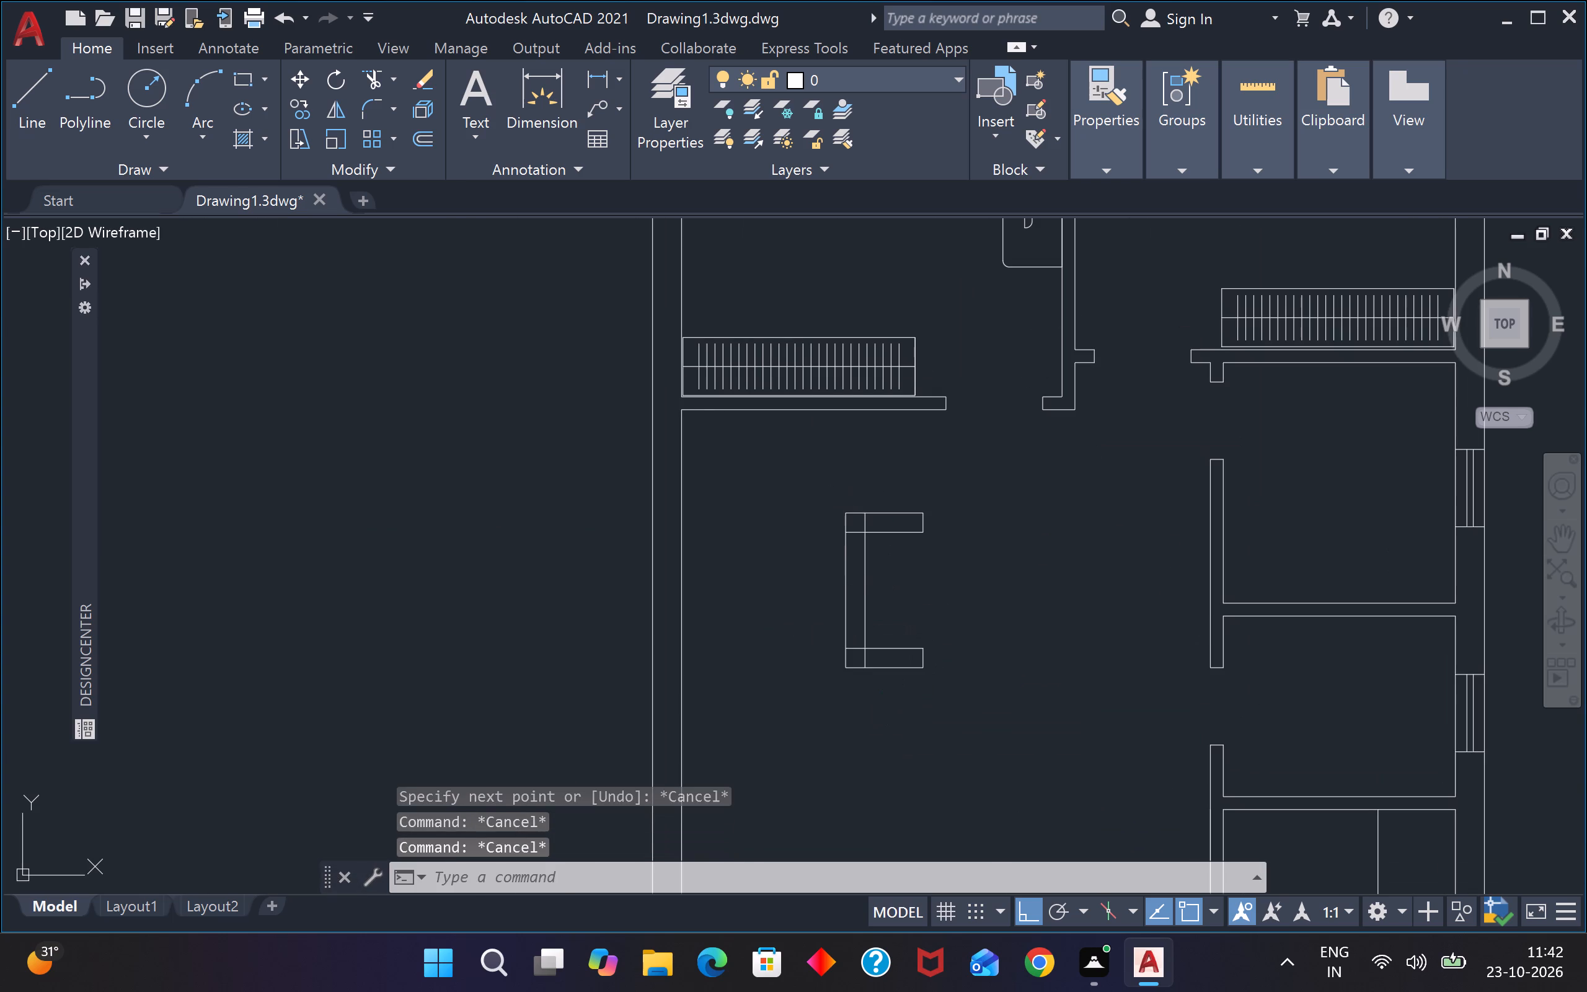
Trim the overlapping offset lines at the northwest and southwest corners, leaving one continuous C-shaped band.
text(tr)
key(space)
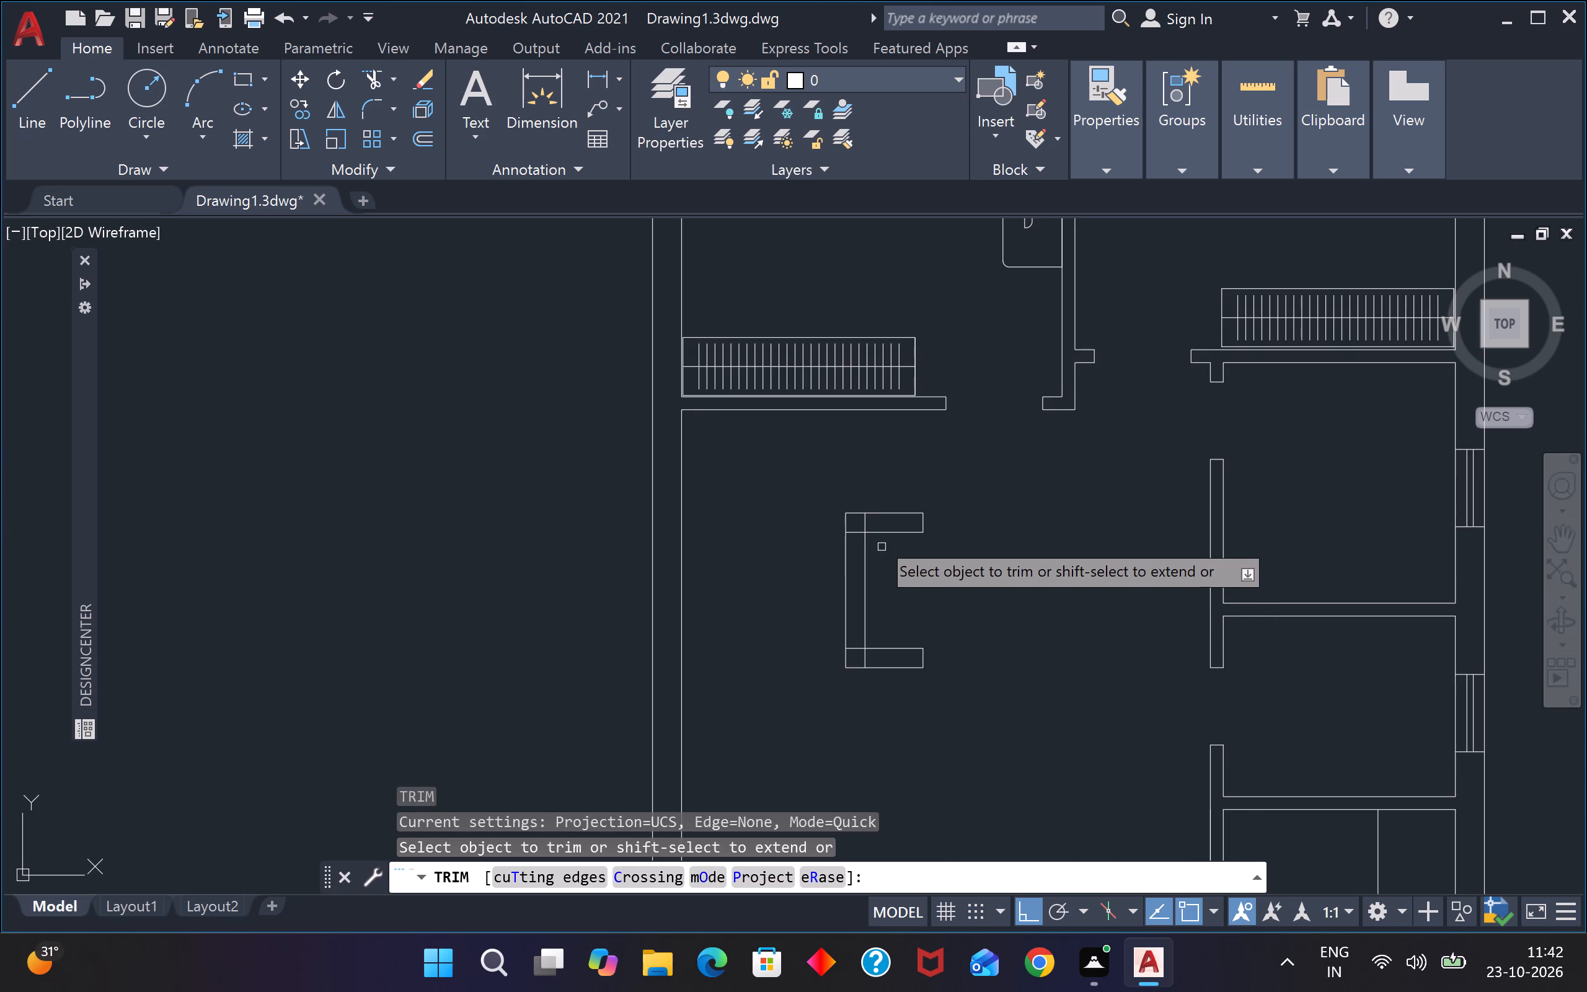
scroll(869, 521, up, 3)
click(876, 520)
click(829, 522)
drag(830, 525, 835, 536)
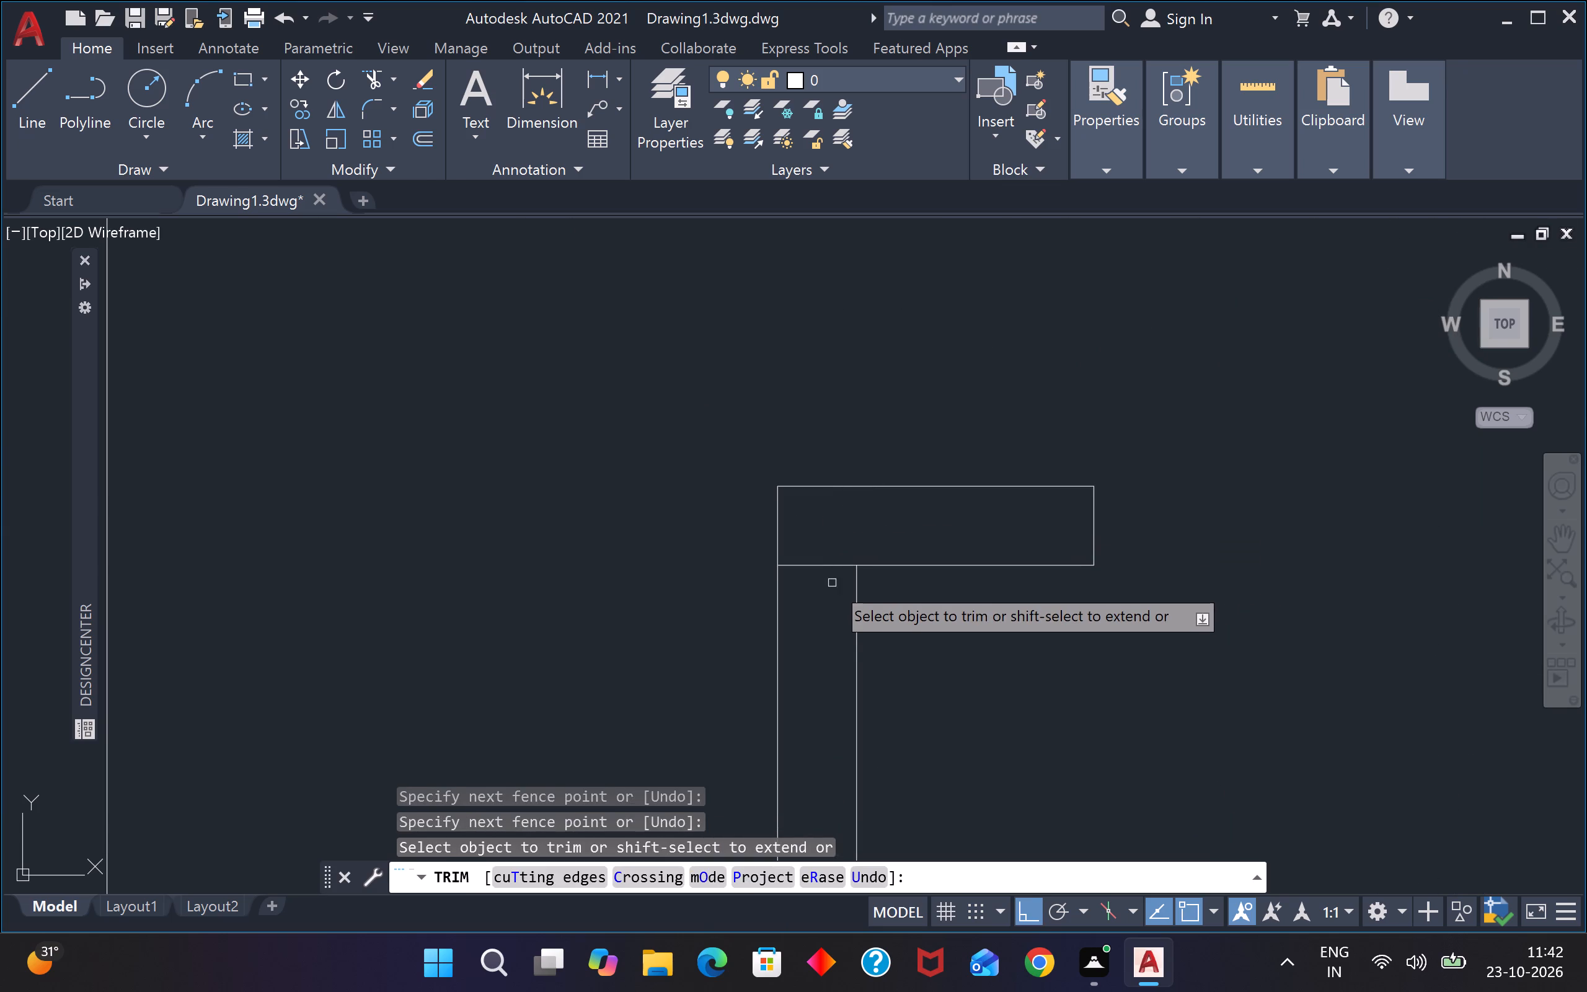
click(832, 583)
click(842, 521)
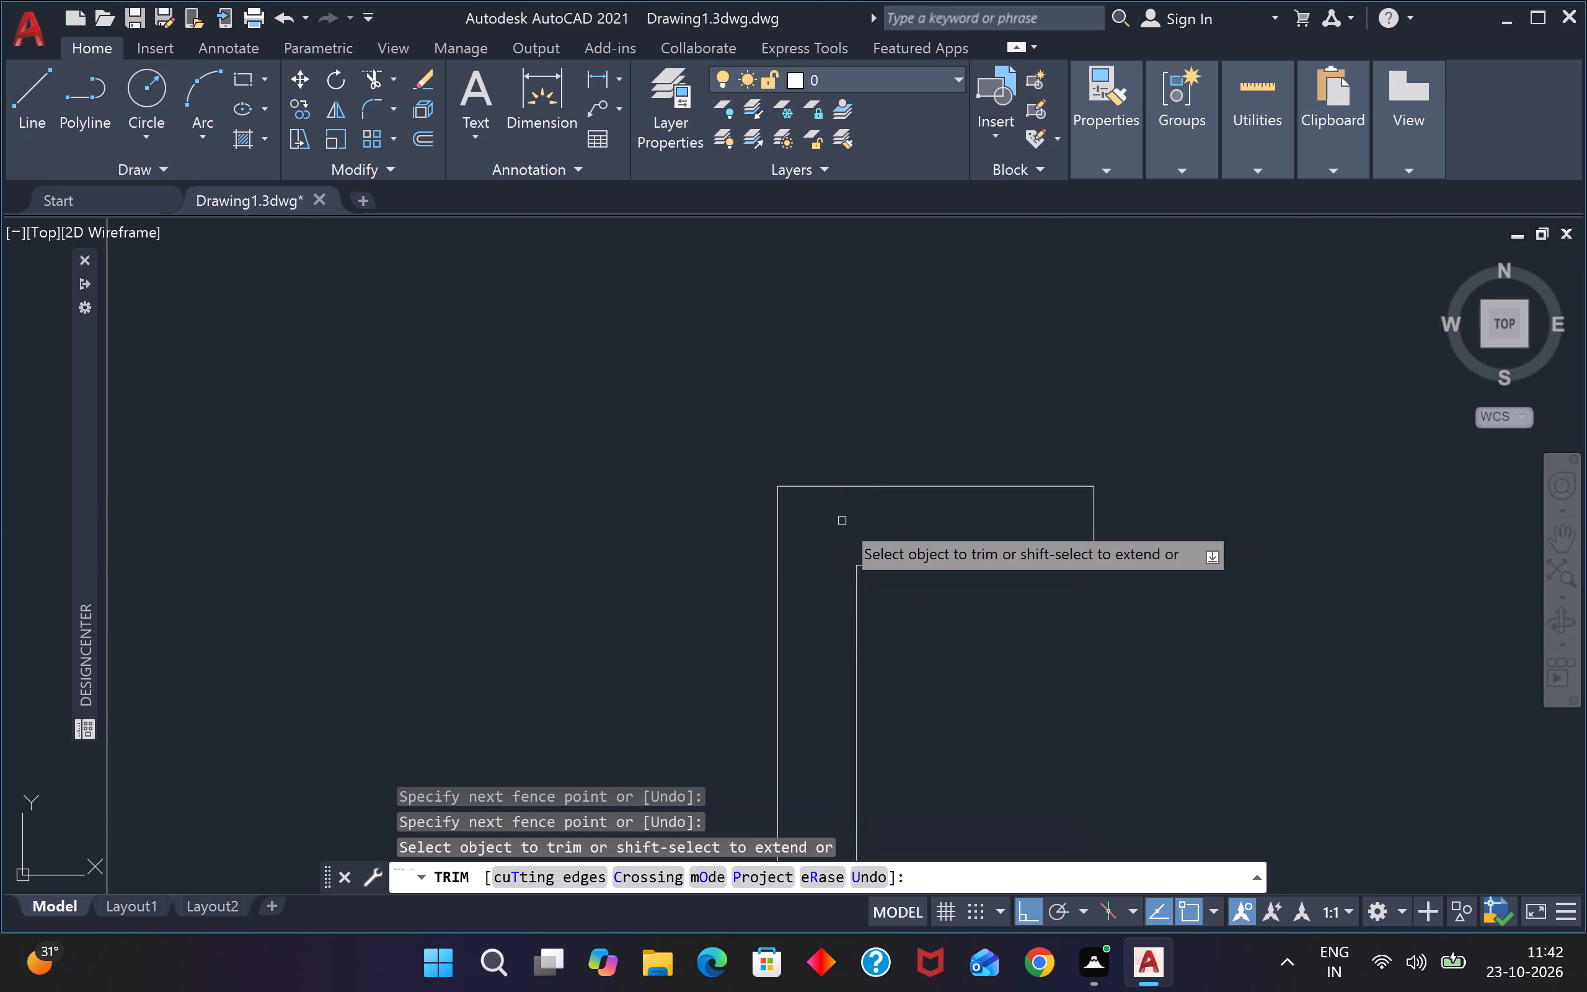
scroll(842, 521, down, 4)
scroll(849, 621, up, 3)
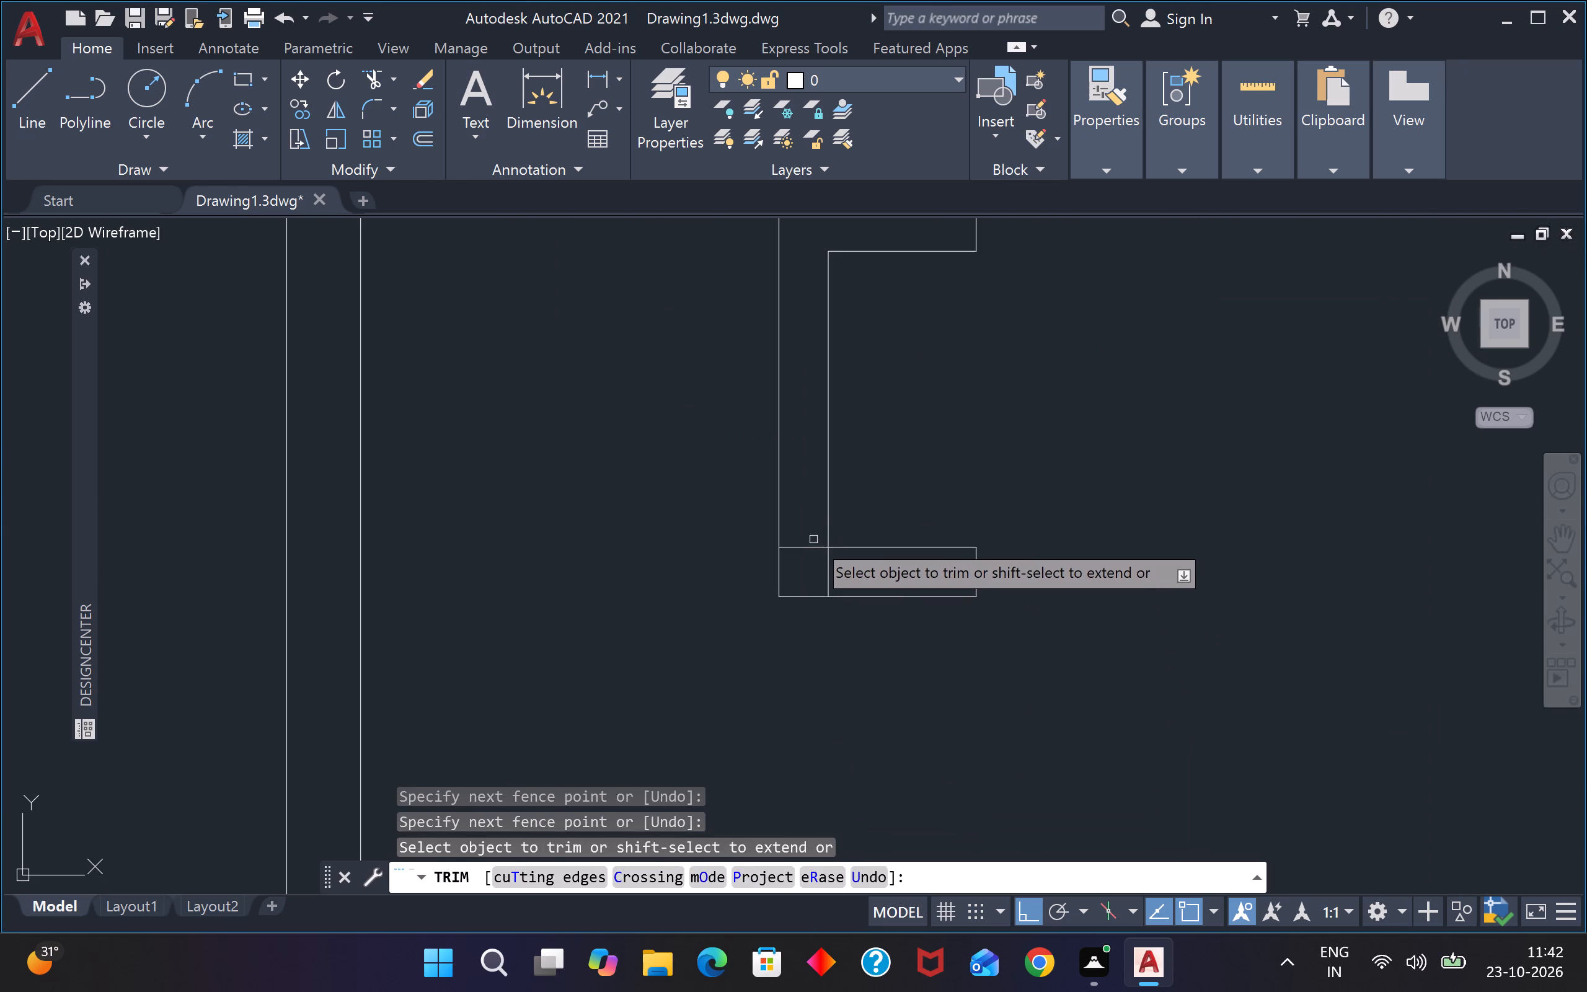
click(813, 539)
click(818, 568)
click(811, 568)
click(862, 566)
scroll(865, 566, down, 3)
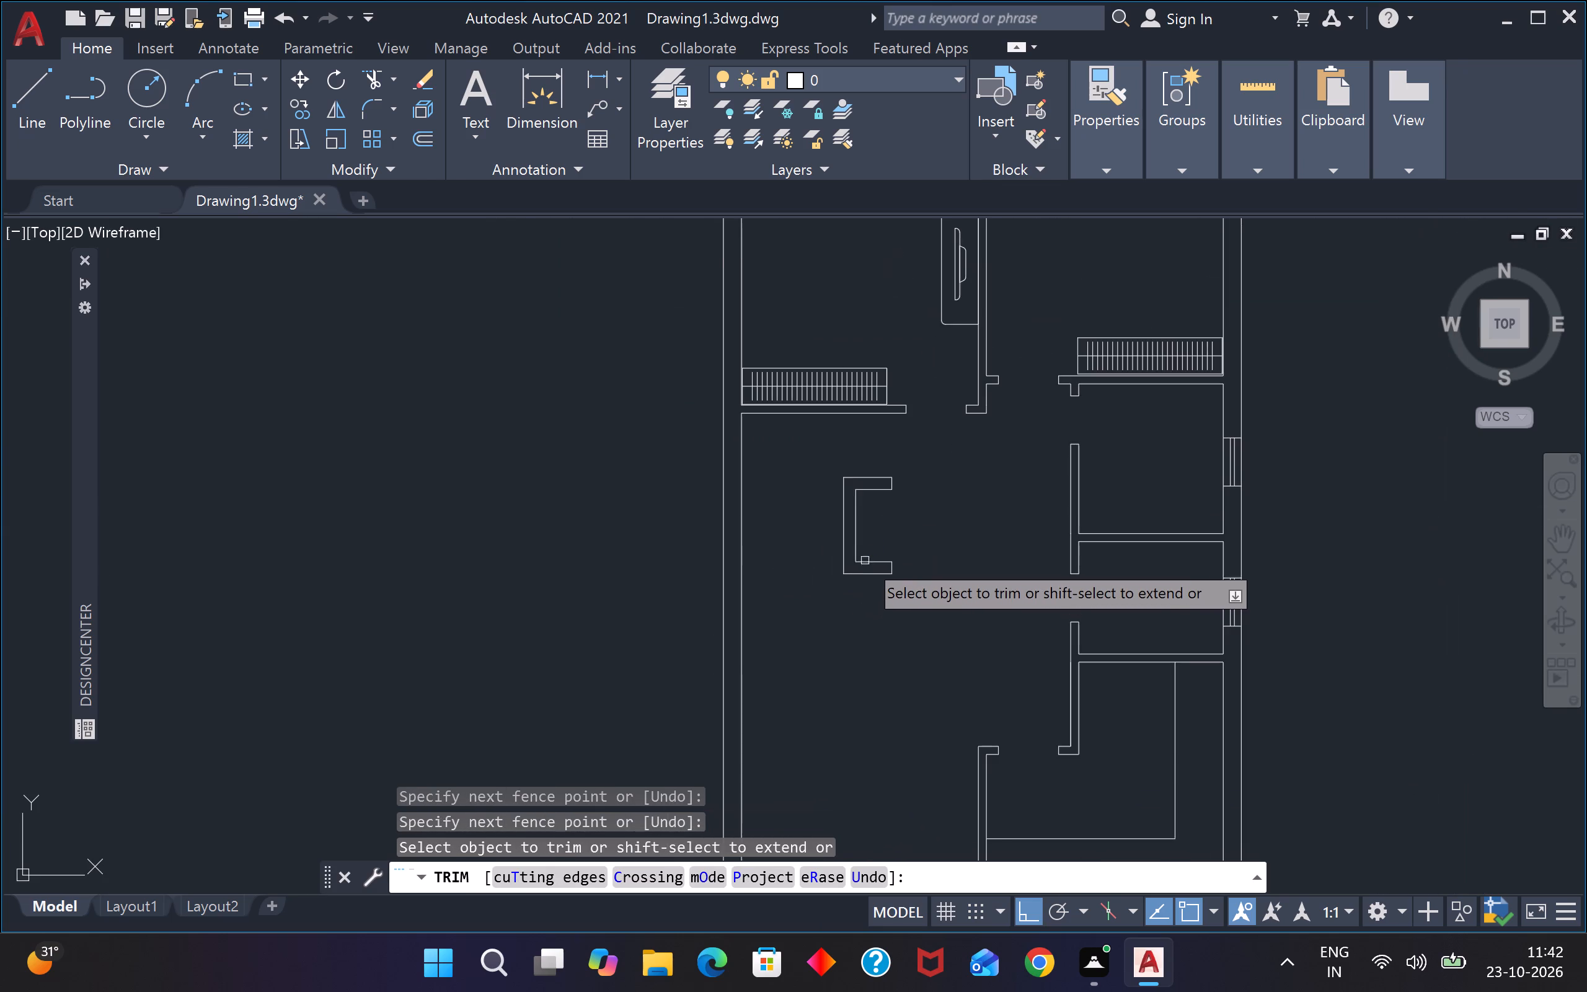
scroll(865, 560, up, 1)
key(Escape)
key(Escape)
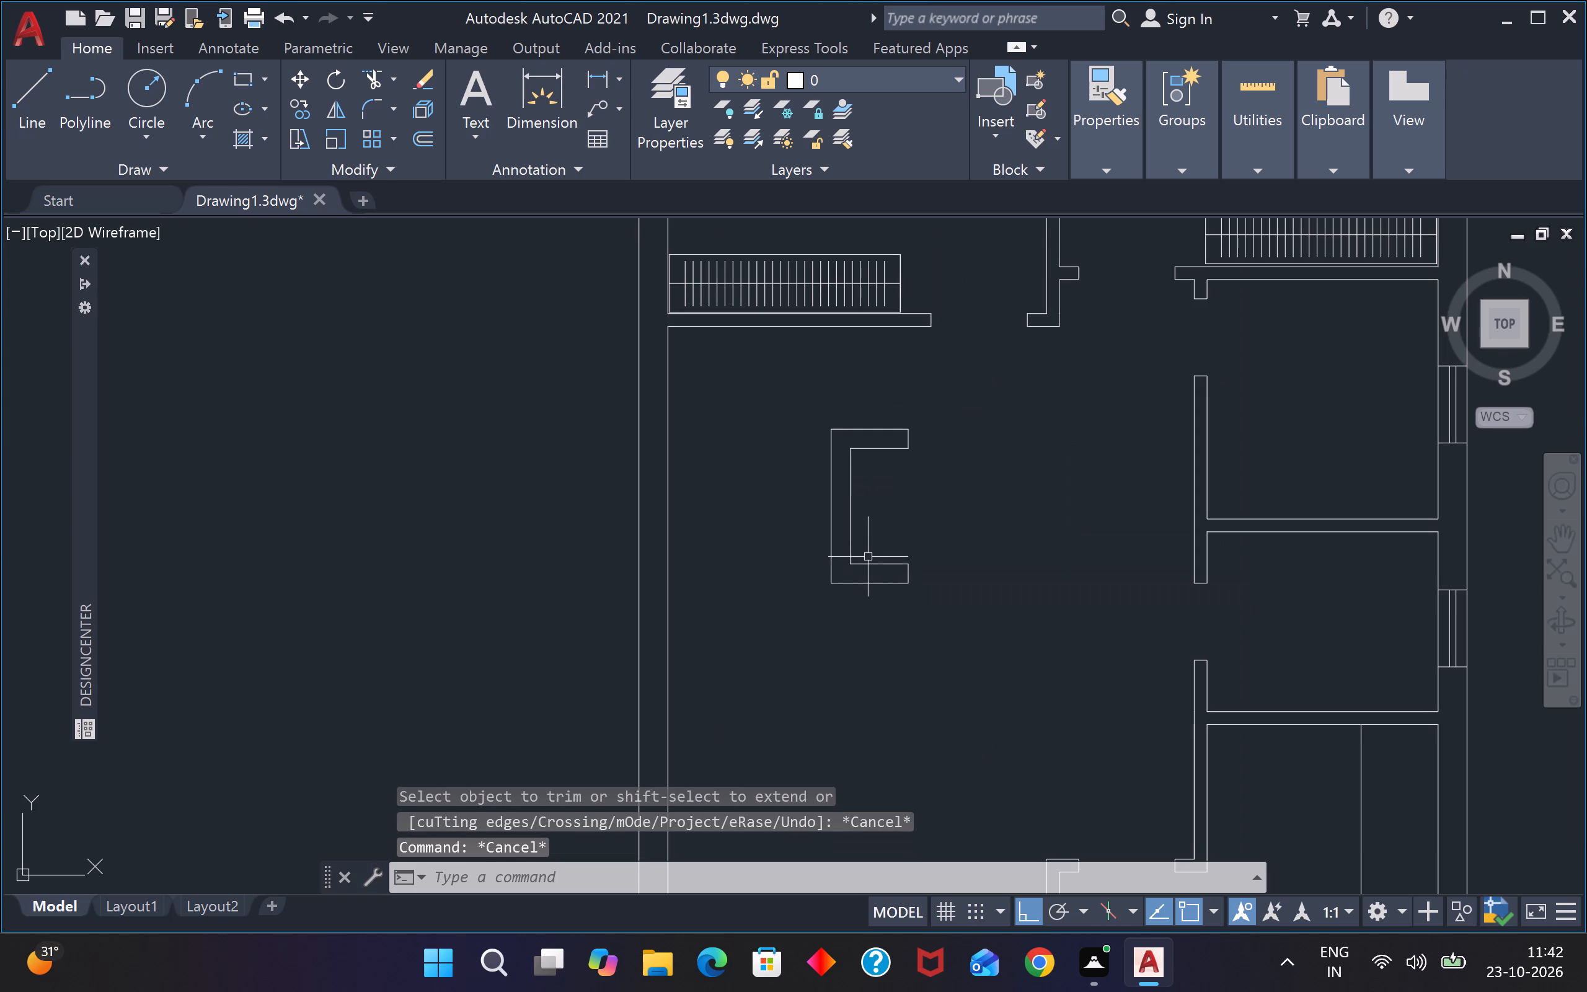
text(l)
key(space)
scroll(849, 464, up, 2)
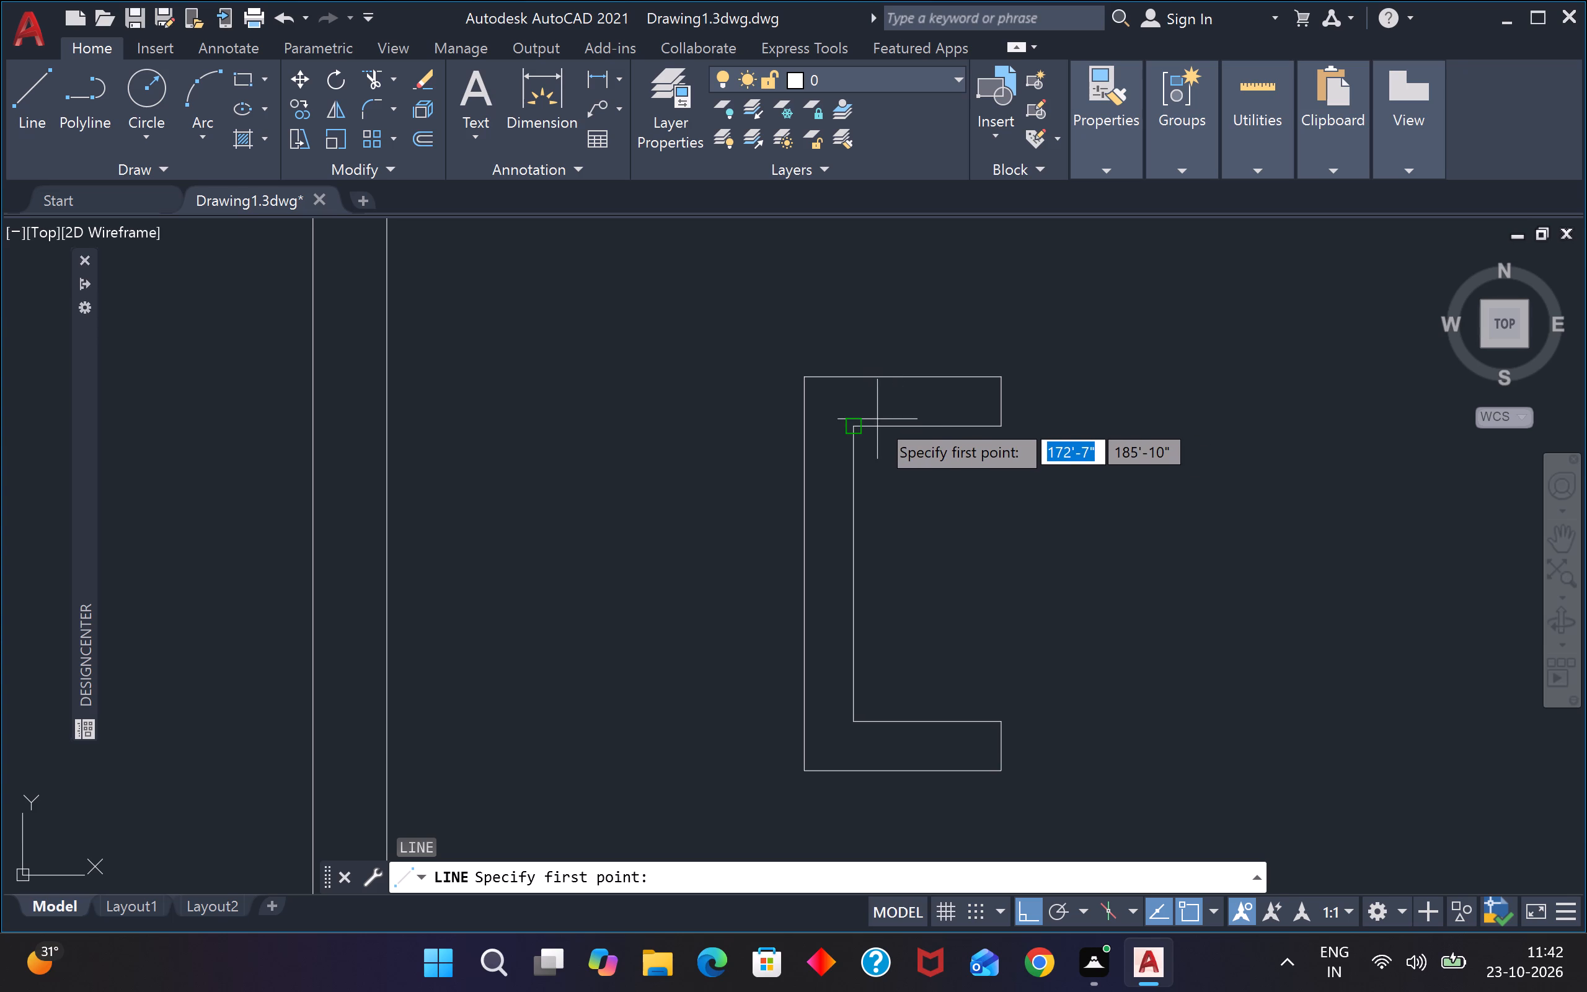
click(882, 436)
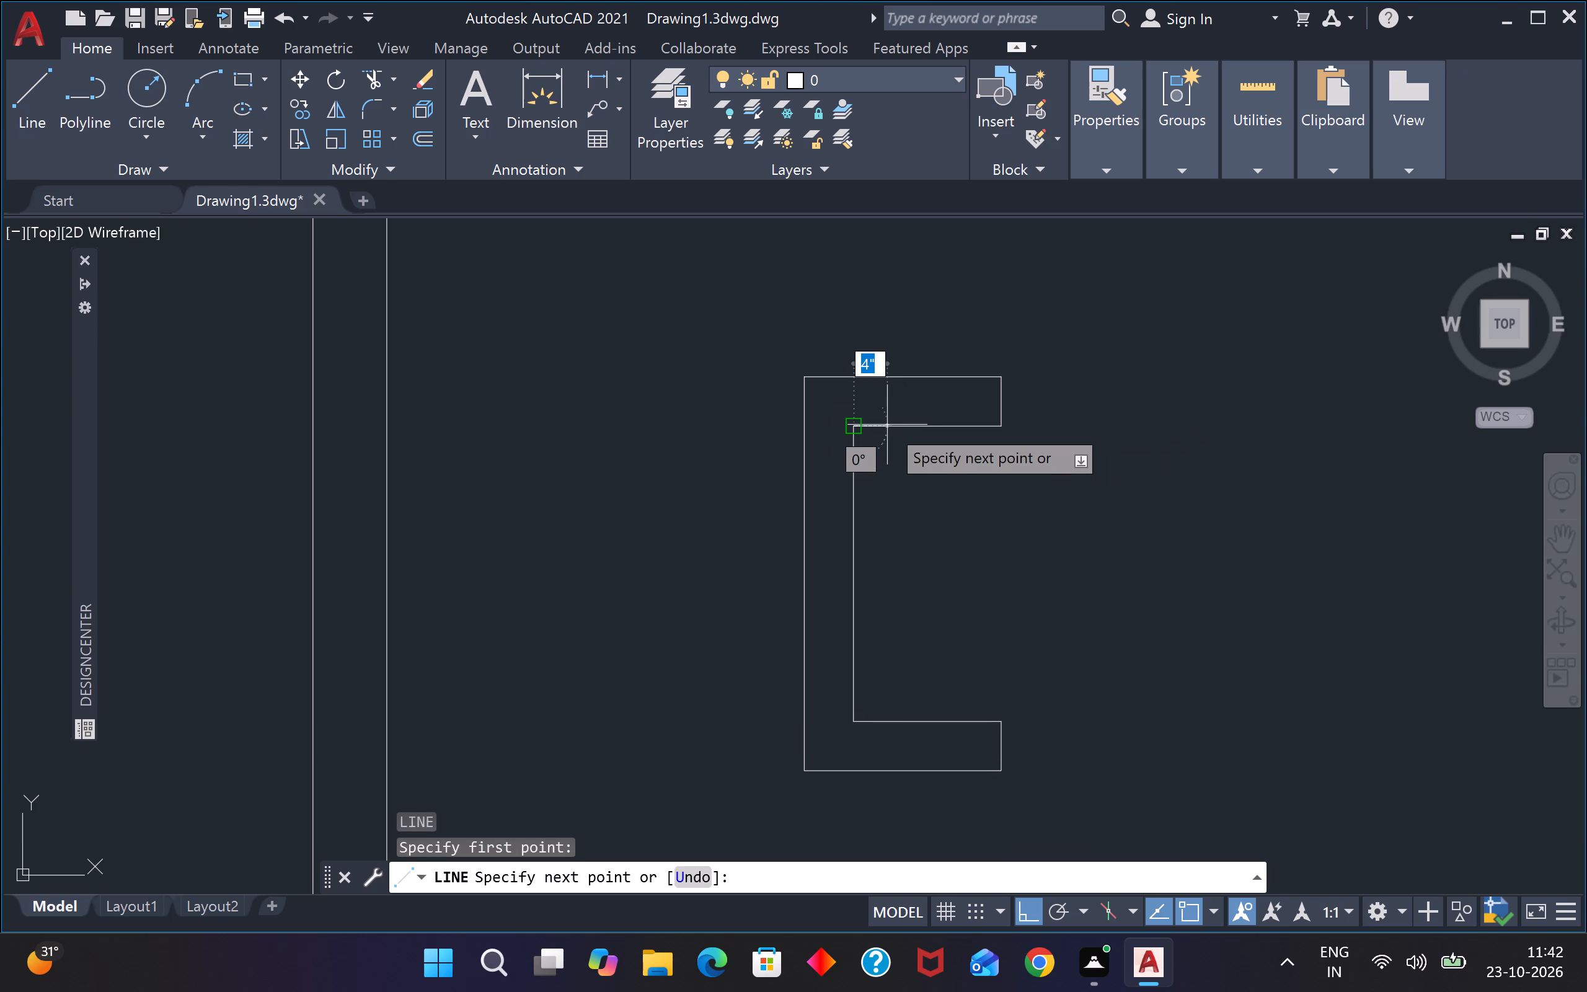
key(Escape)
Draw a vertical line about 4'-5" long across both arms, slightly east of the C-shape's inner back edge.
text(l)
key(space)
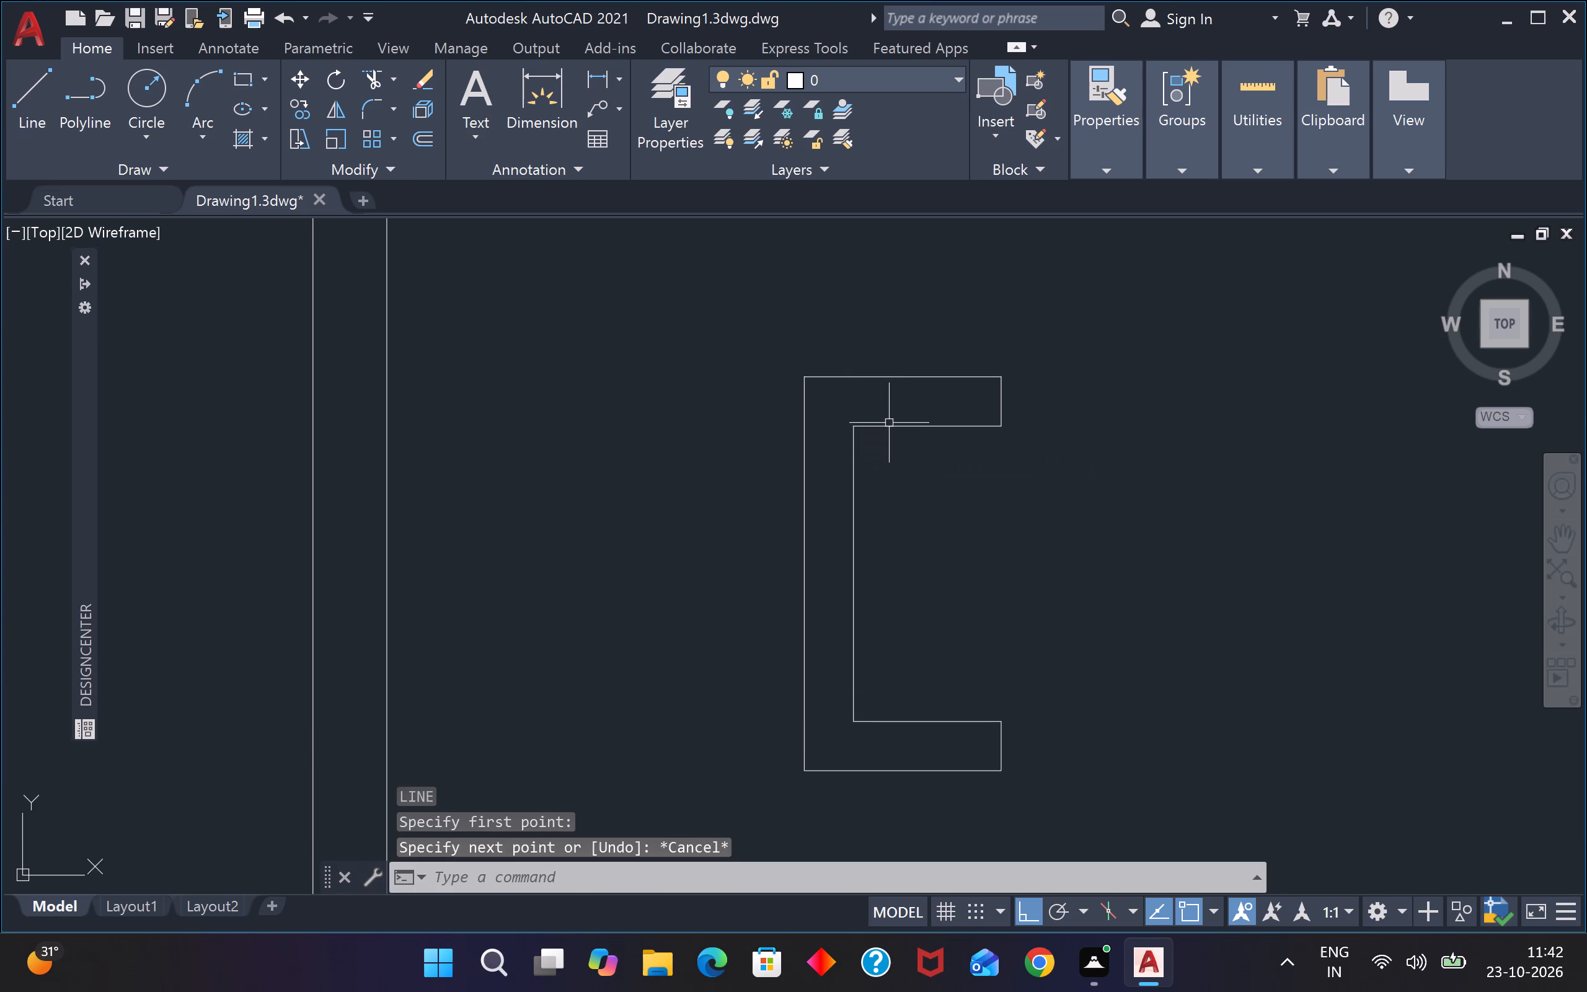
click(873, 357)
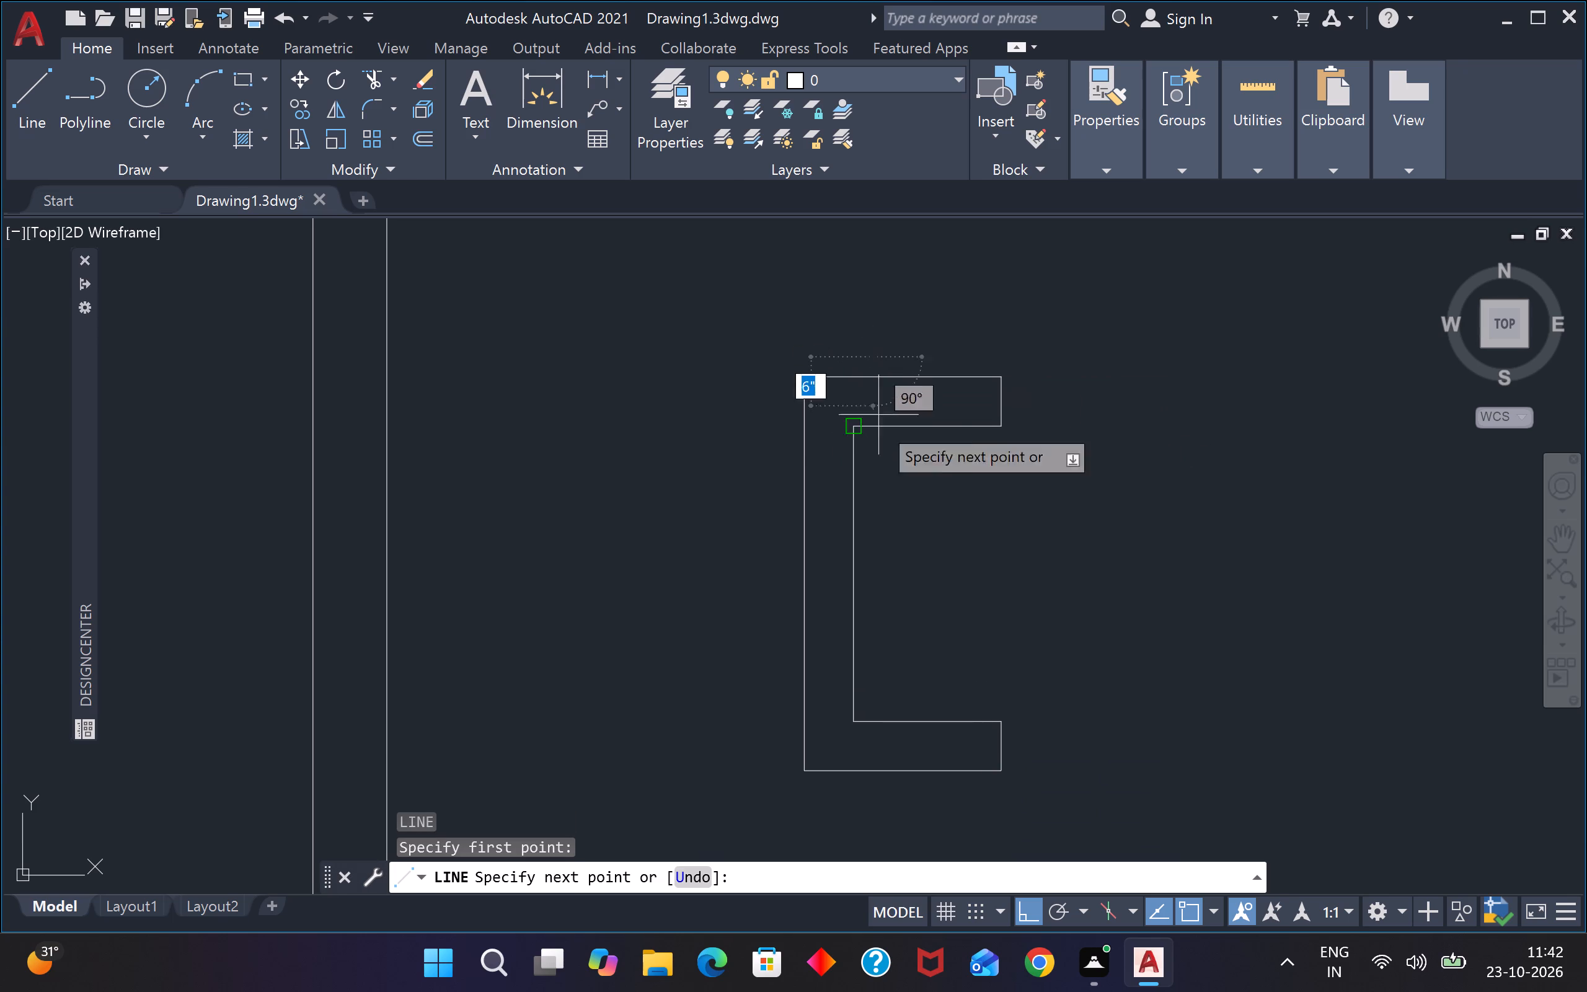
click(870, 794)
key(Escape)
Trim the vertical line between the arms and beyond their outer edges, keeping only the segments inside the two arms.
text(tr)
key(space)
click(902, 645)
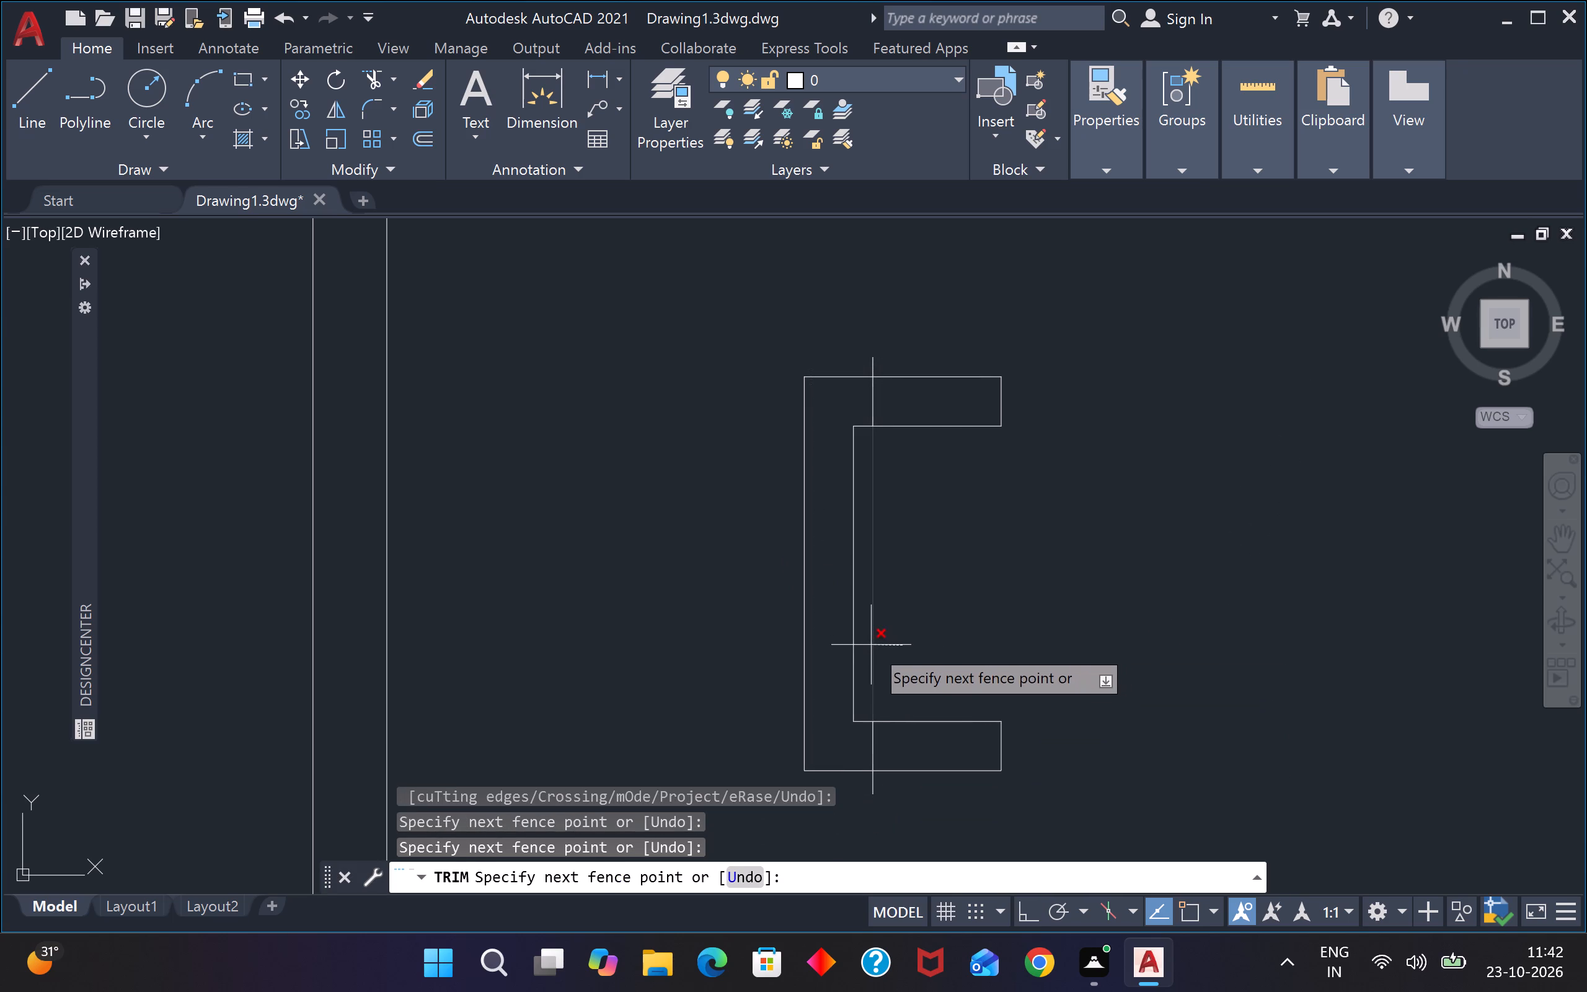
click(871, 645)
scroll(878, 360, up, 3)
click(877, 362)
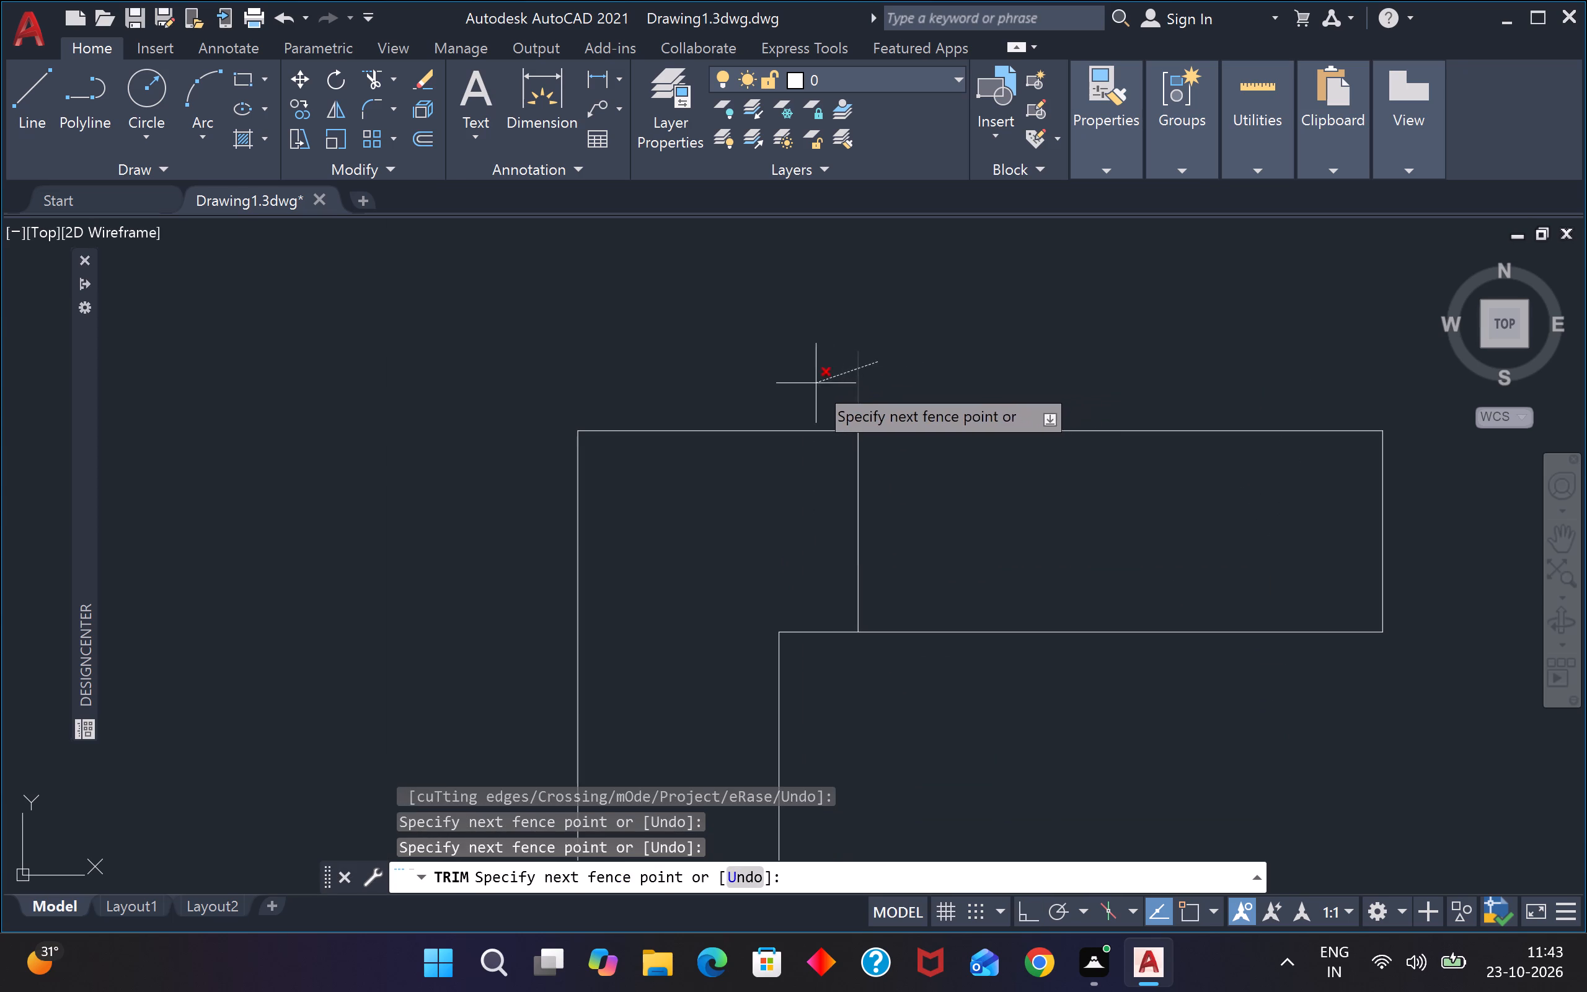
click(815, 382)
scroll(831, 379, down, 3)
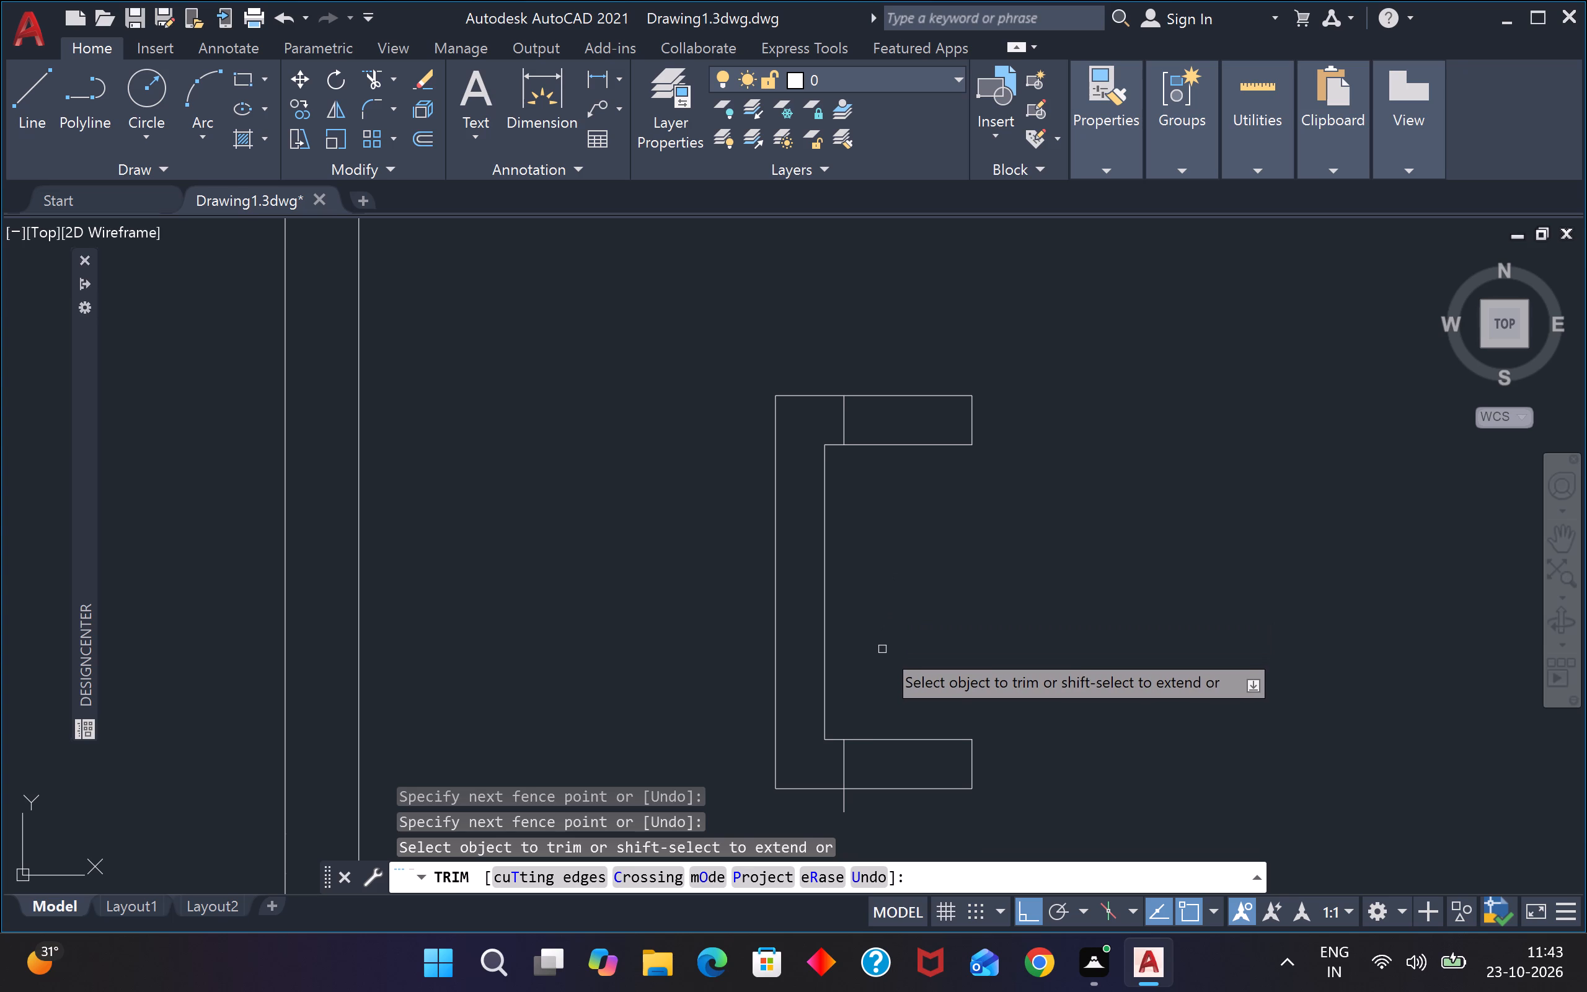
scroll(877, 810, up, 2)
click(853, 790)
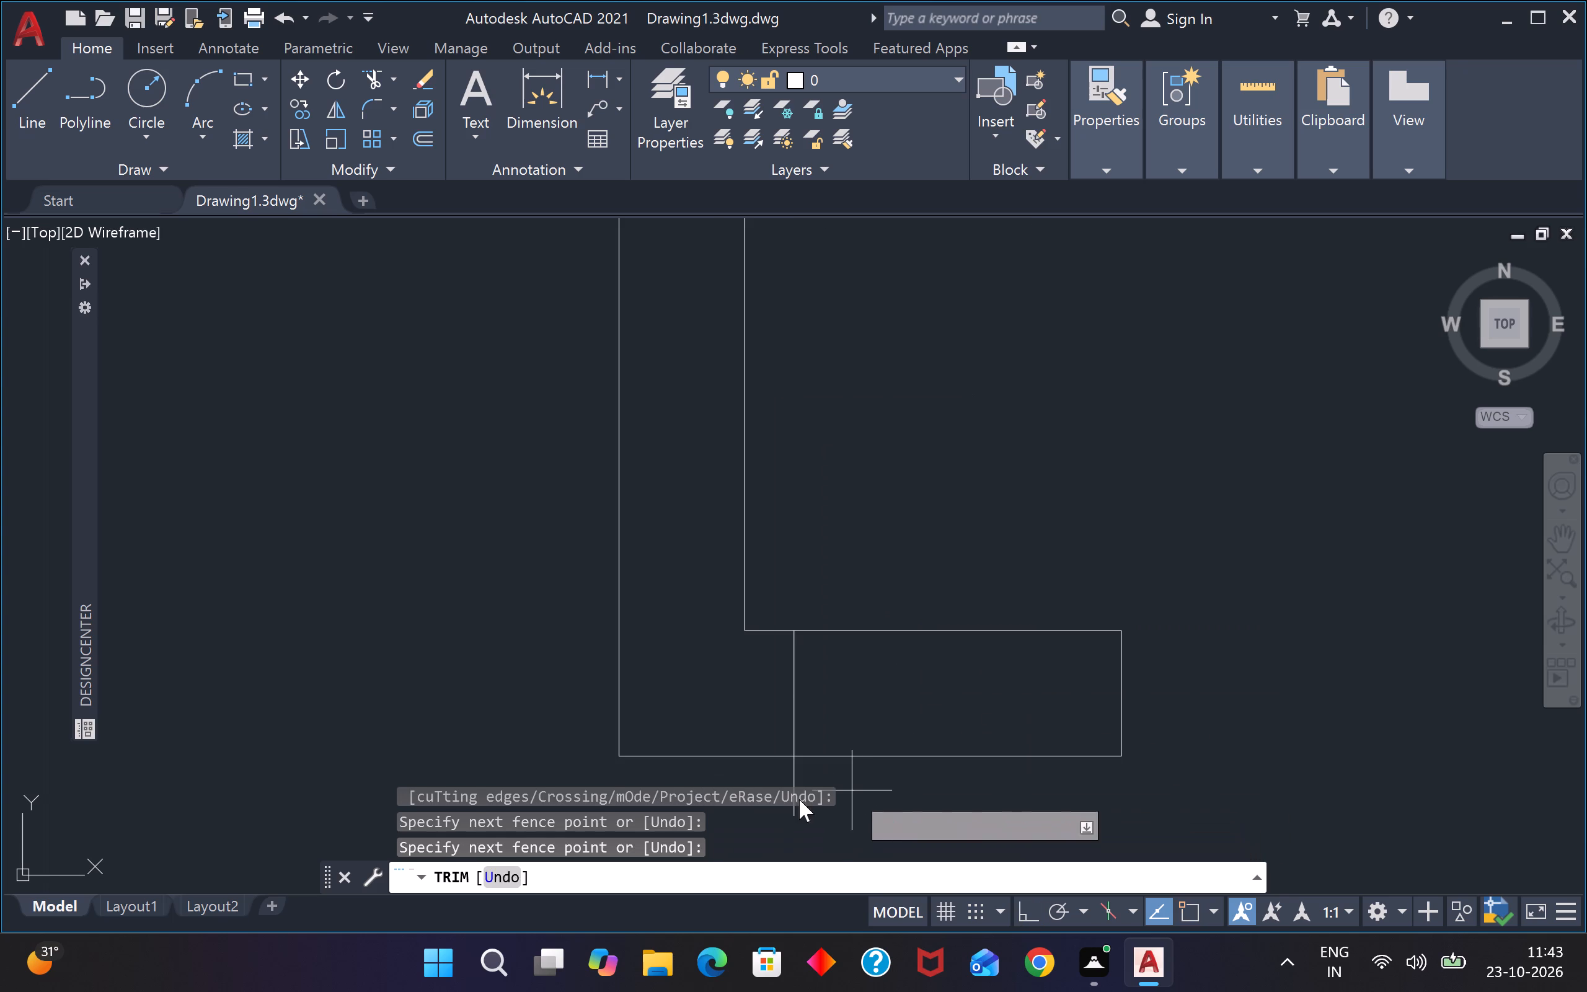
click(759, 771)
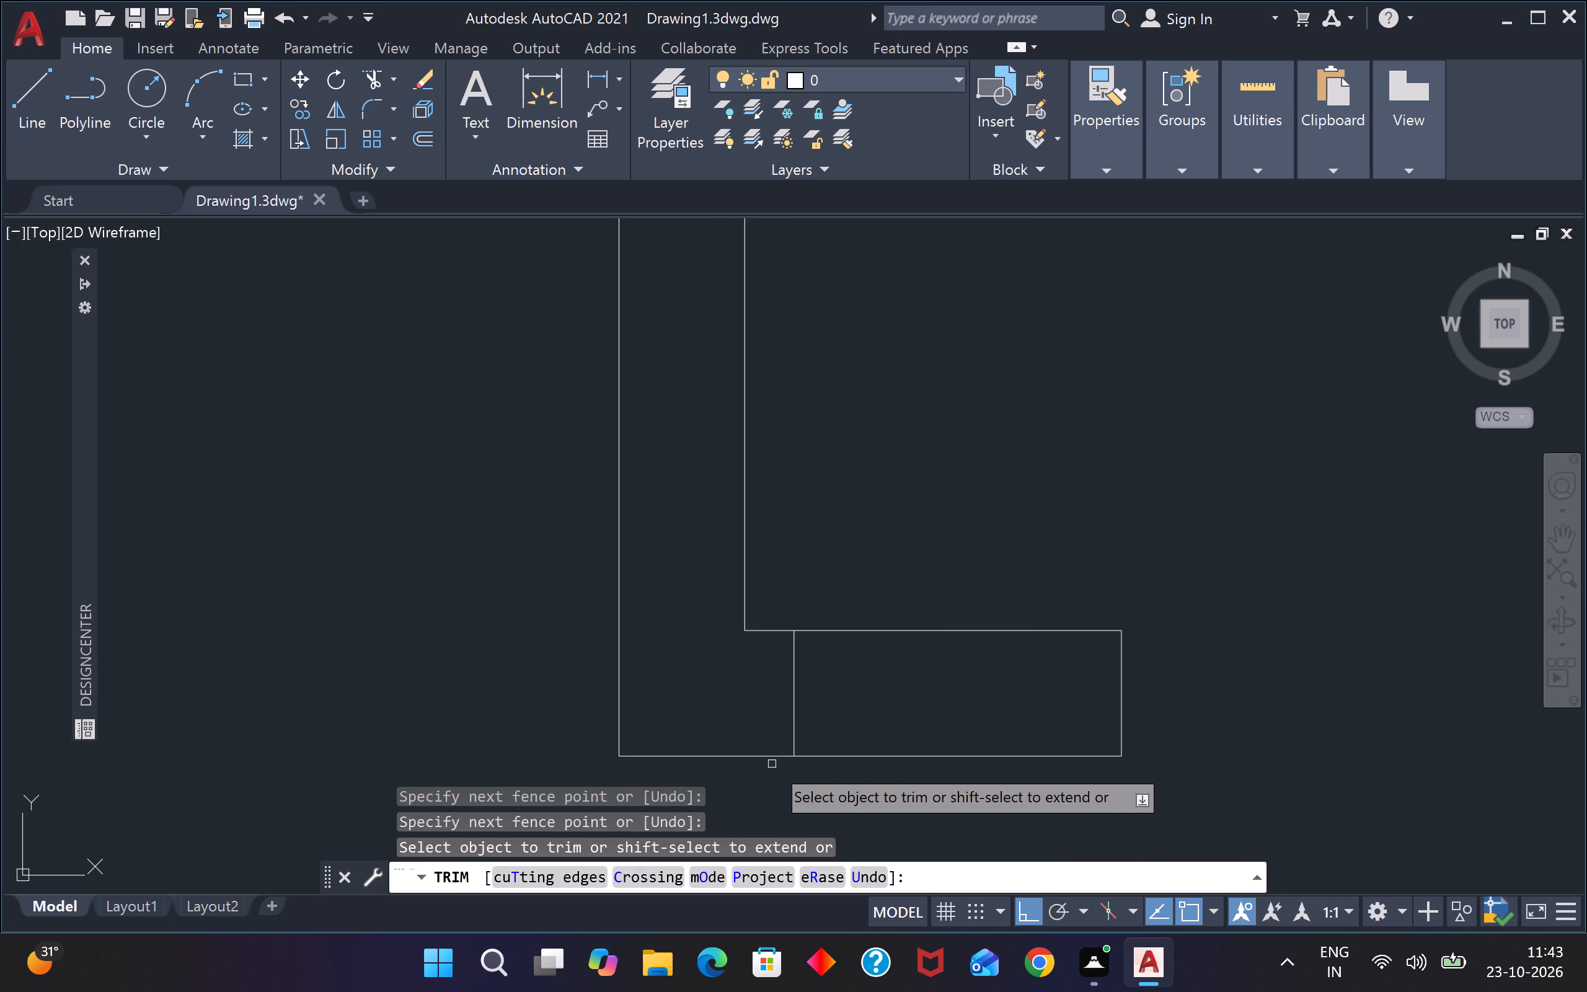
scroll(948, 709, down, 3)
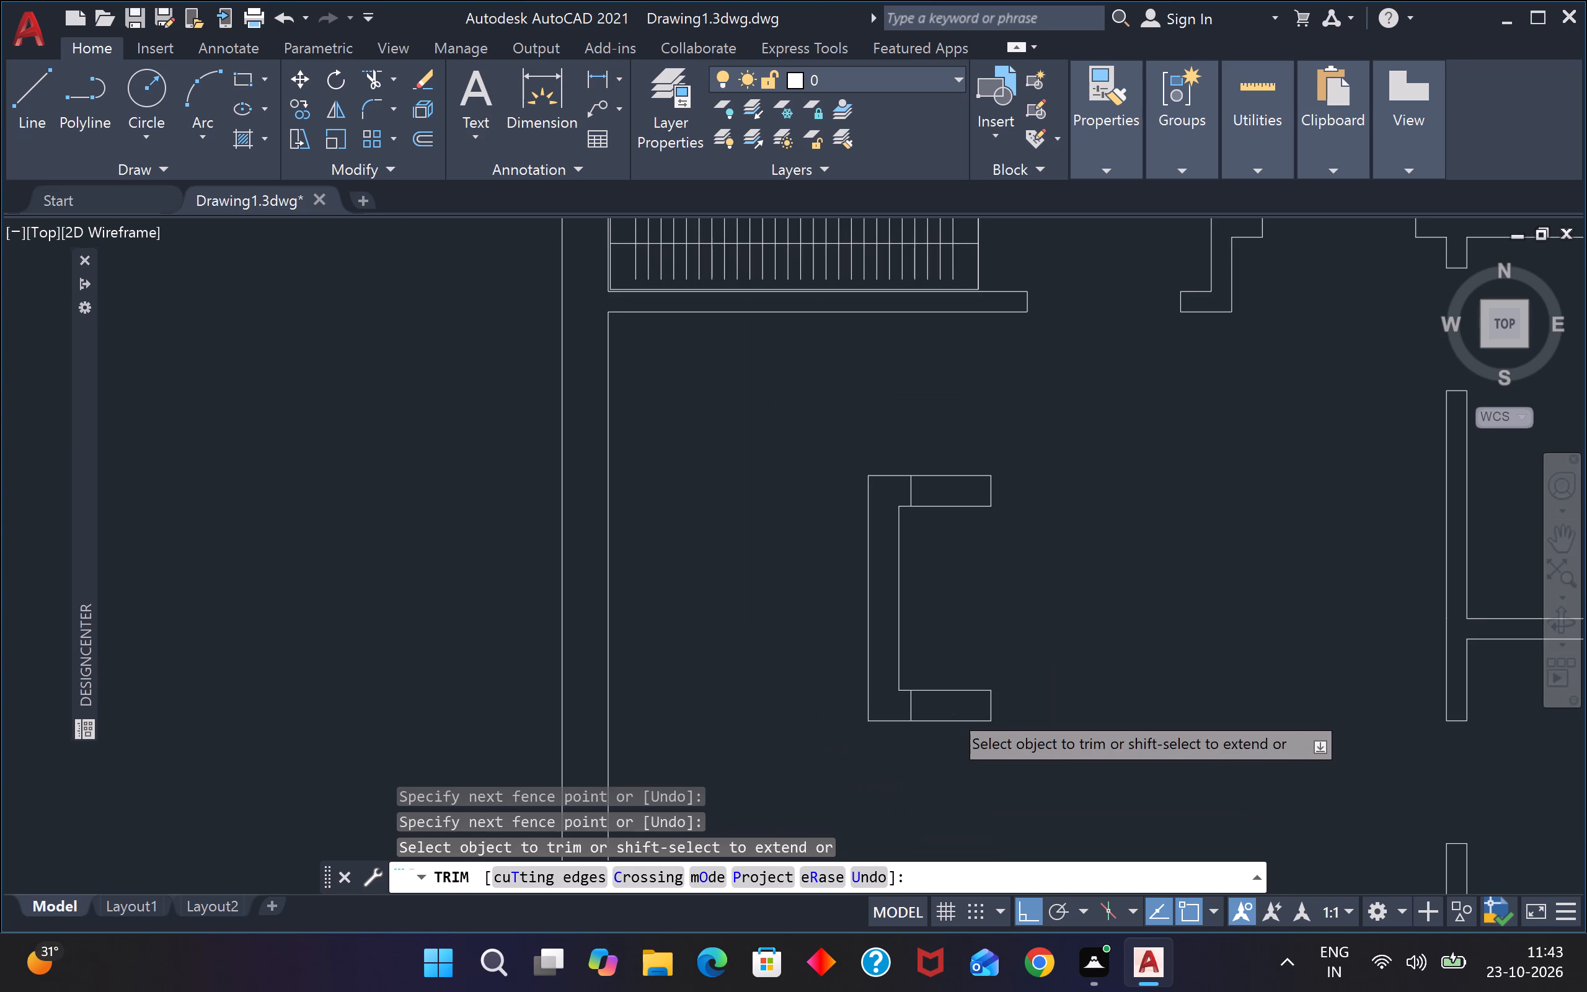
scroll(955, 693, up, 1)
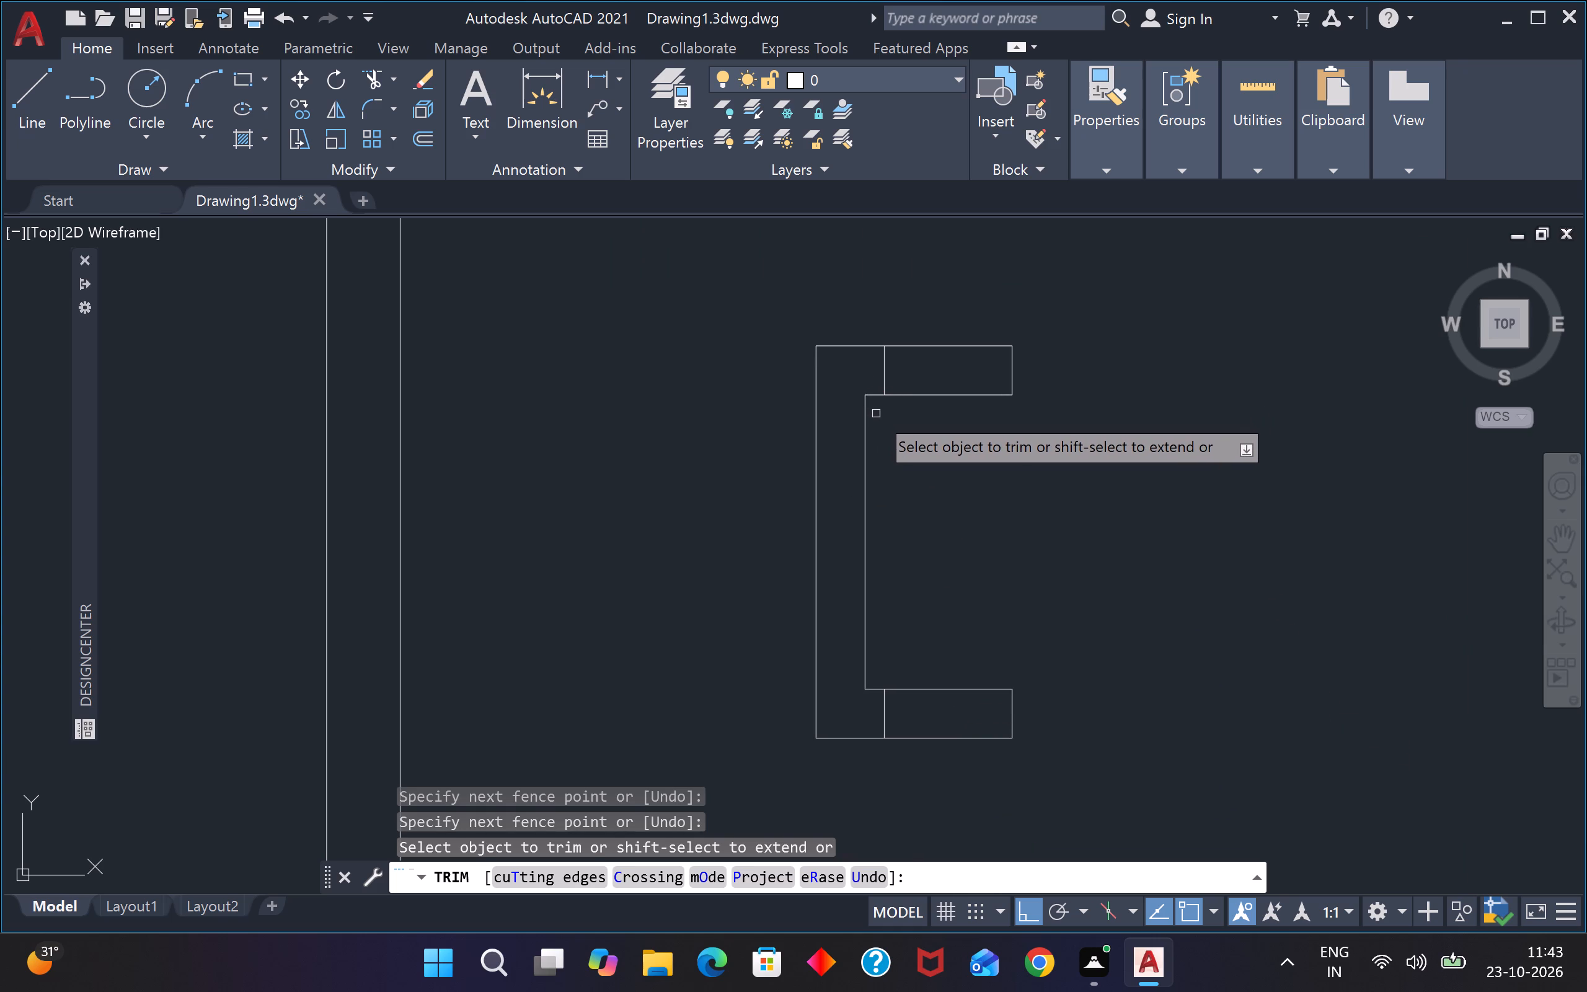
key(Escape)
key(Escape)
key(Escape)
key(Escape)
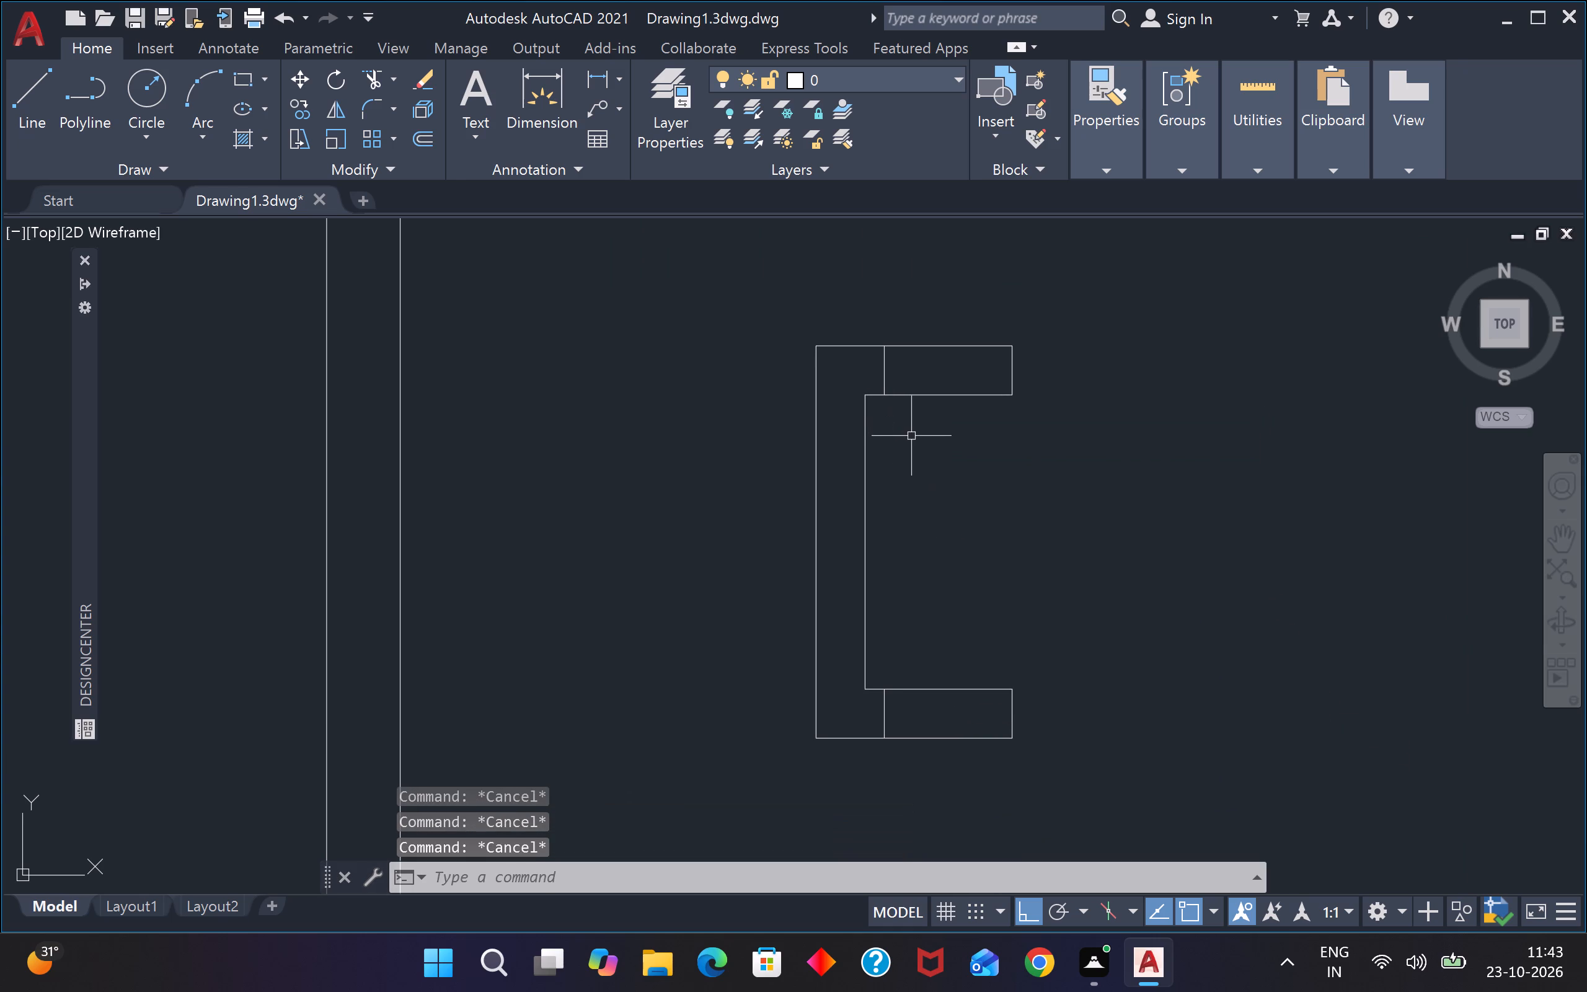
Trim the inner edges of the C-shape's north and south arms east of their short vertical dividers.
scroll(937, 378, up, 2)
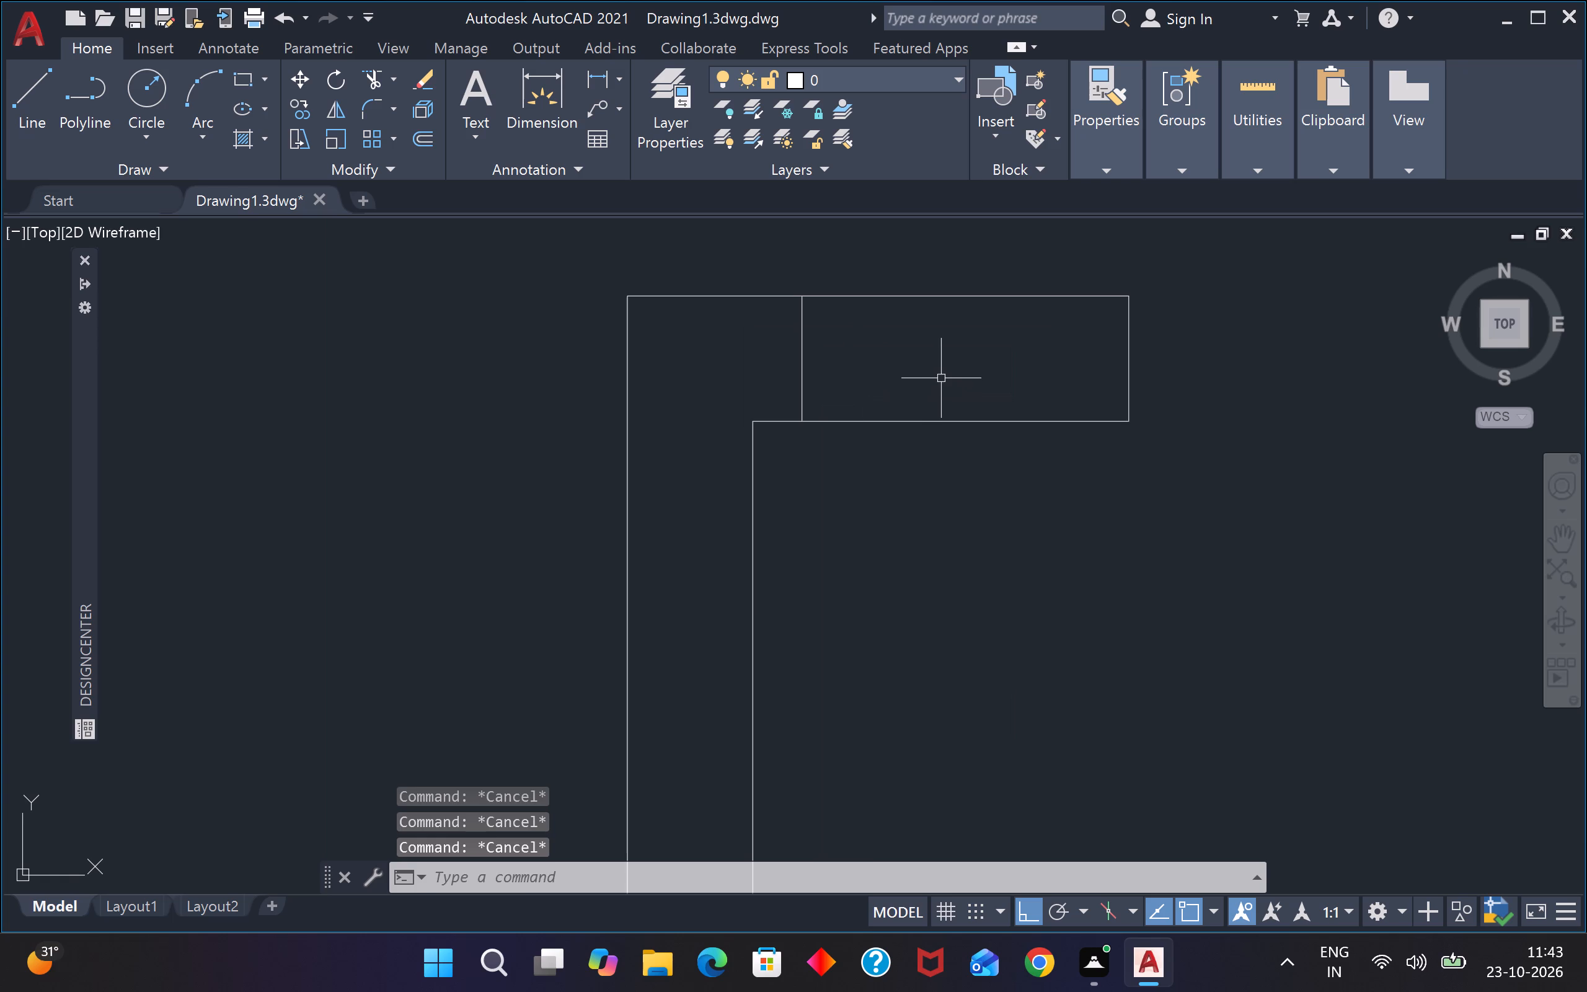
click(941, 378)
click(924, 440)
key(Escape)
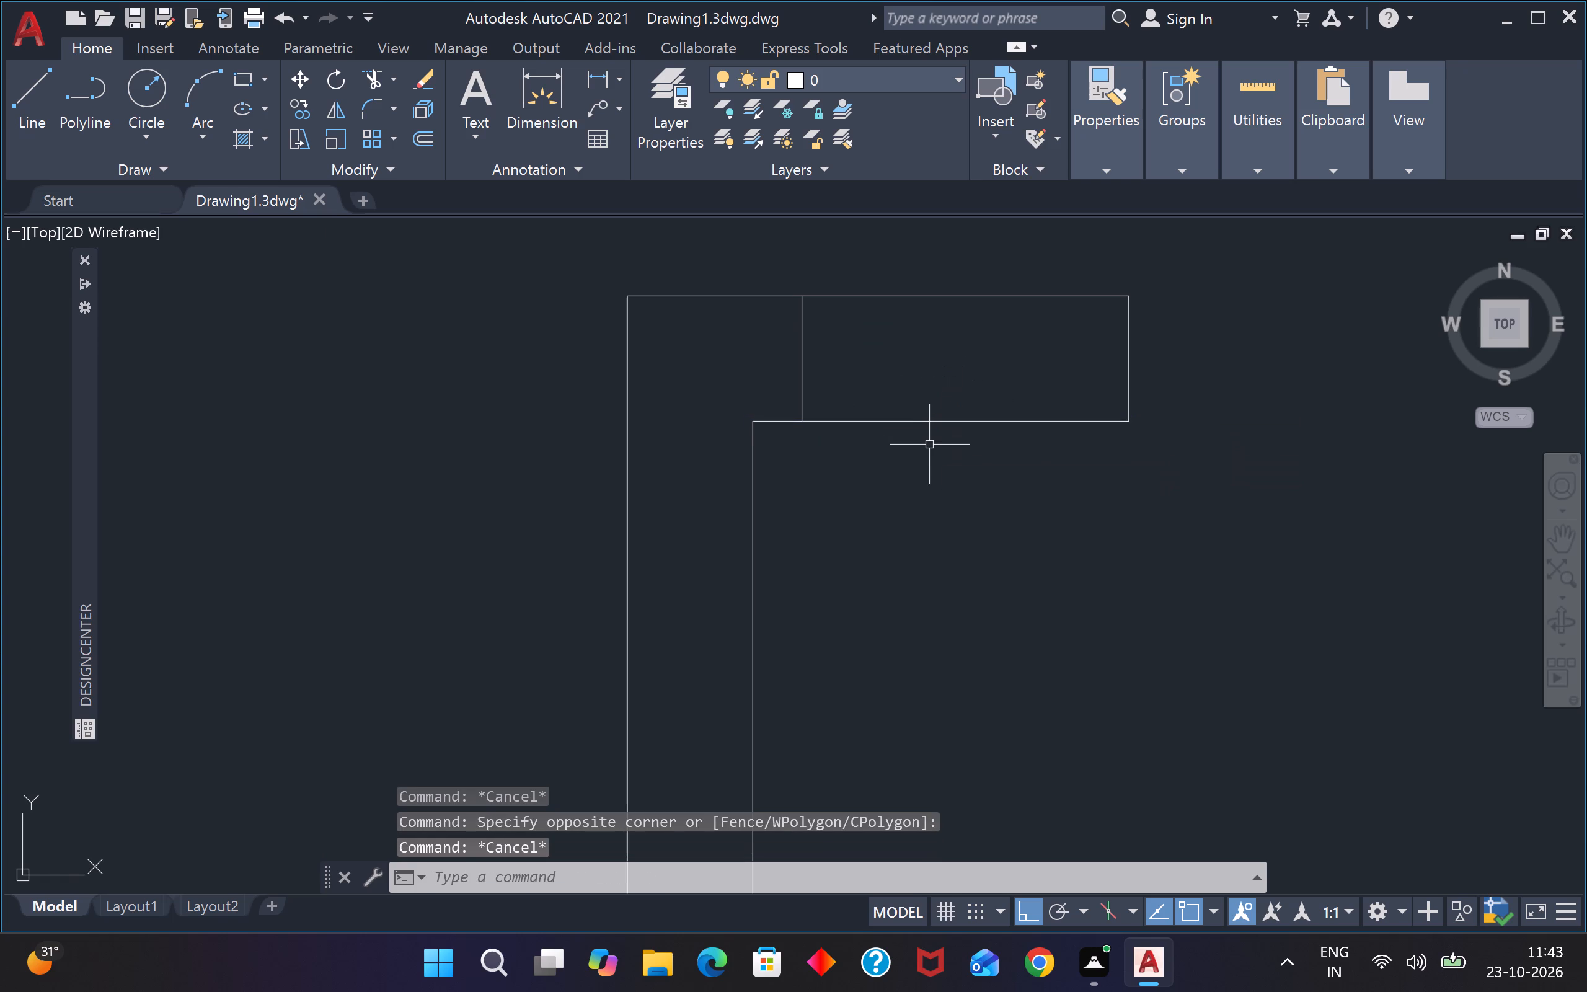
key(t)
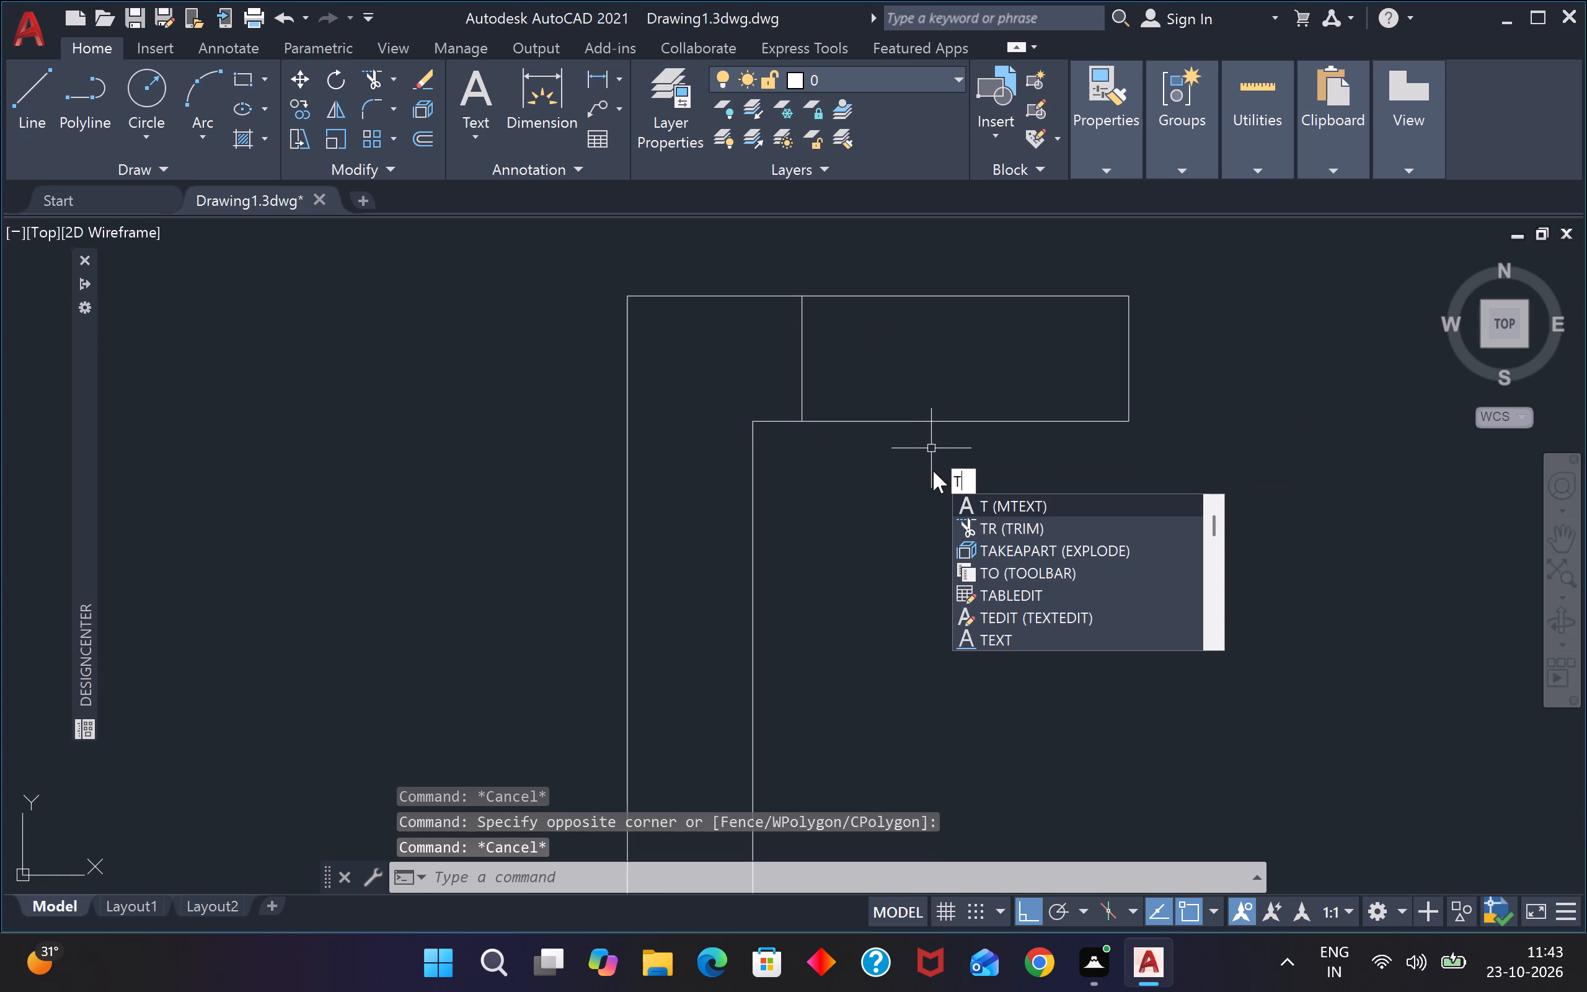
key(r)
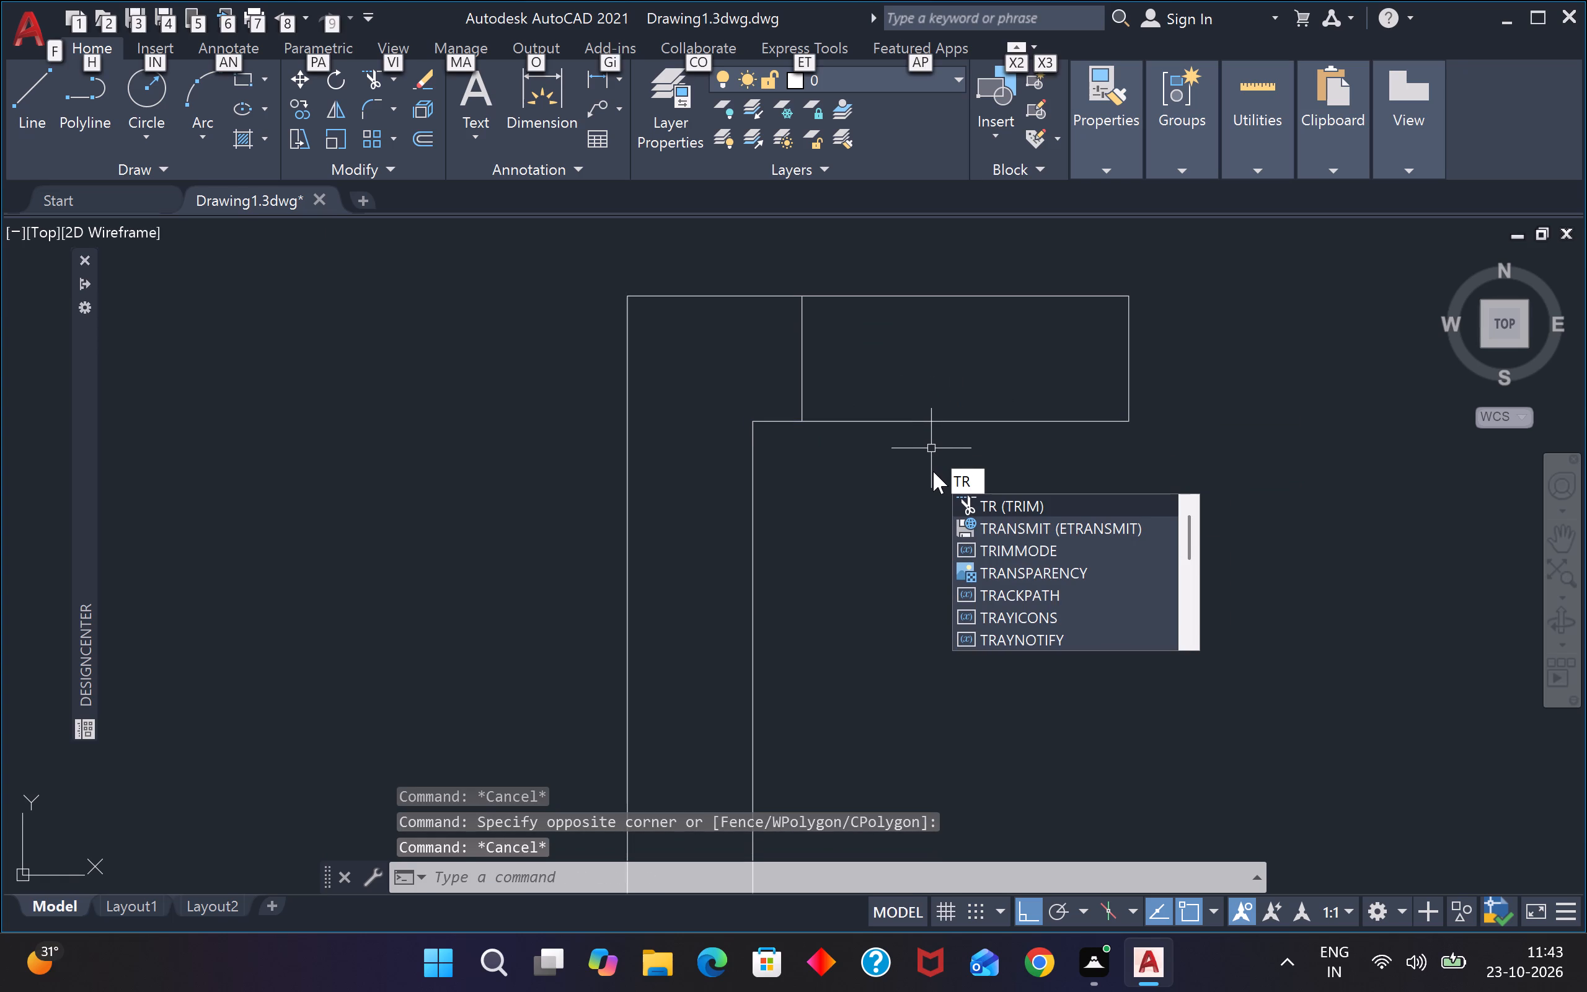
key(space)
click(934, 465)
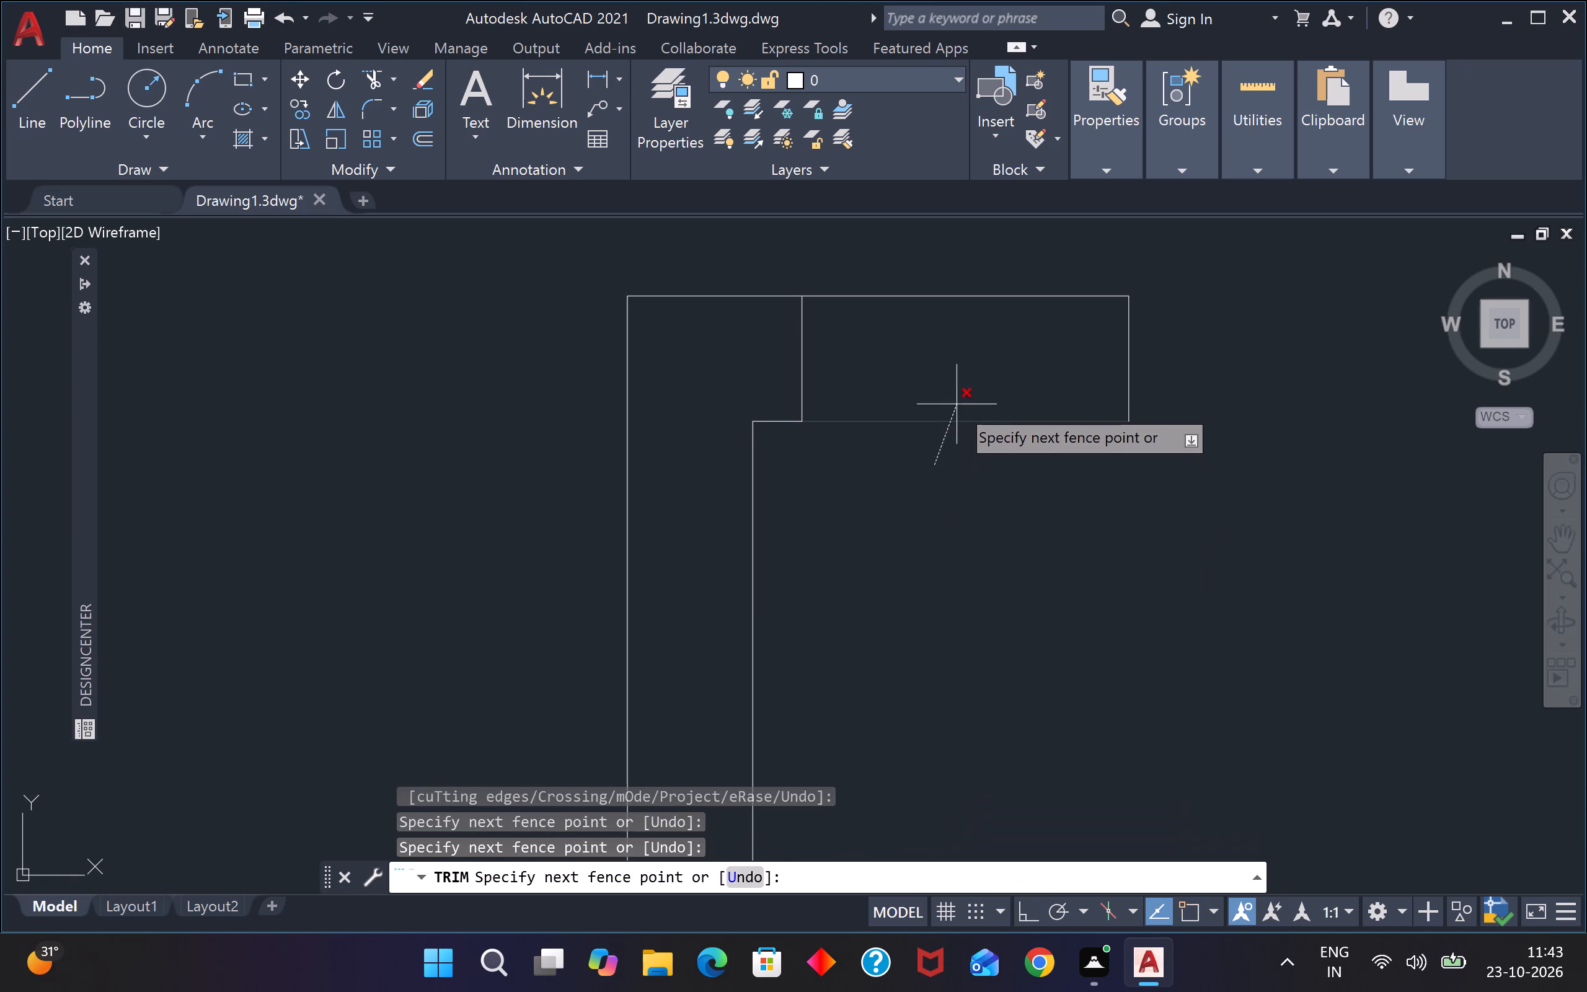
click(957, 404)
scroll(970, 403, down, 3)
scroll(965, 567, up, 2)
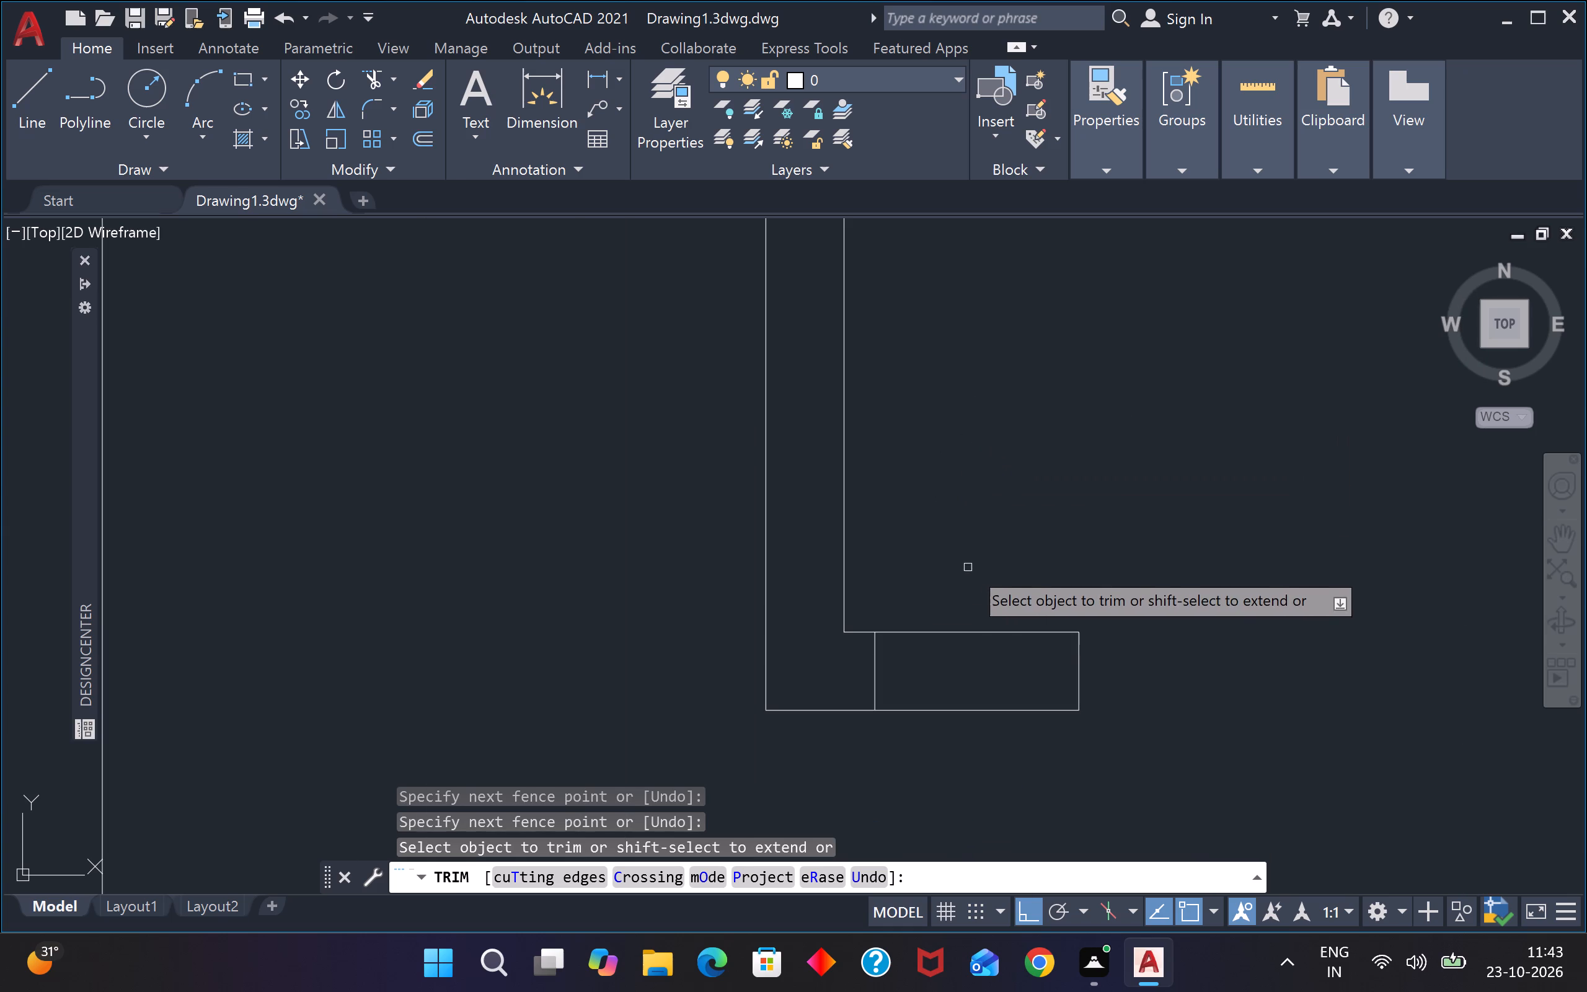
drag(971, 567, 981, 569)
click(976, 635)
key(Escape)
key(Escape)
key(Escape)
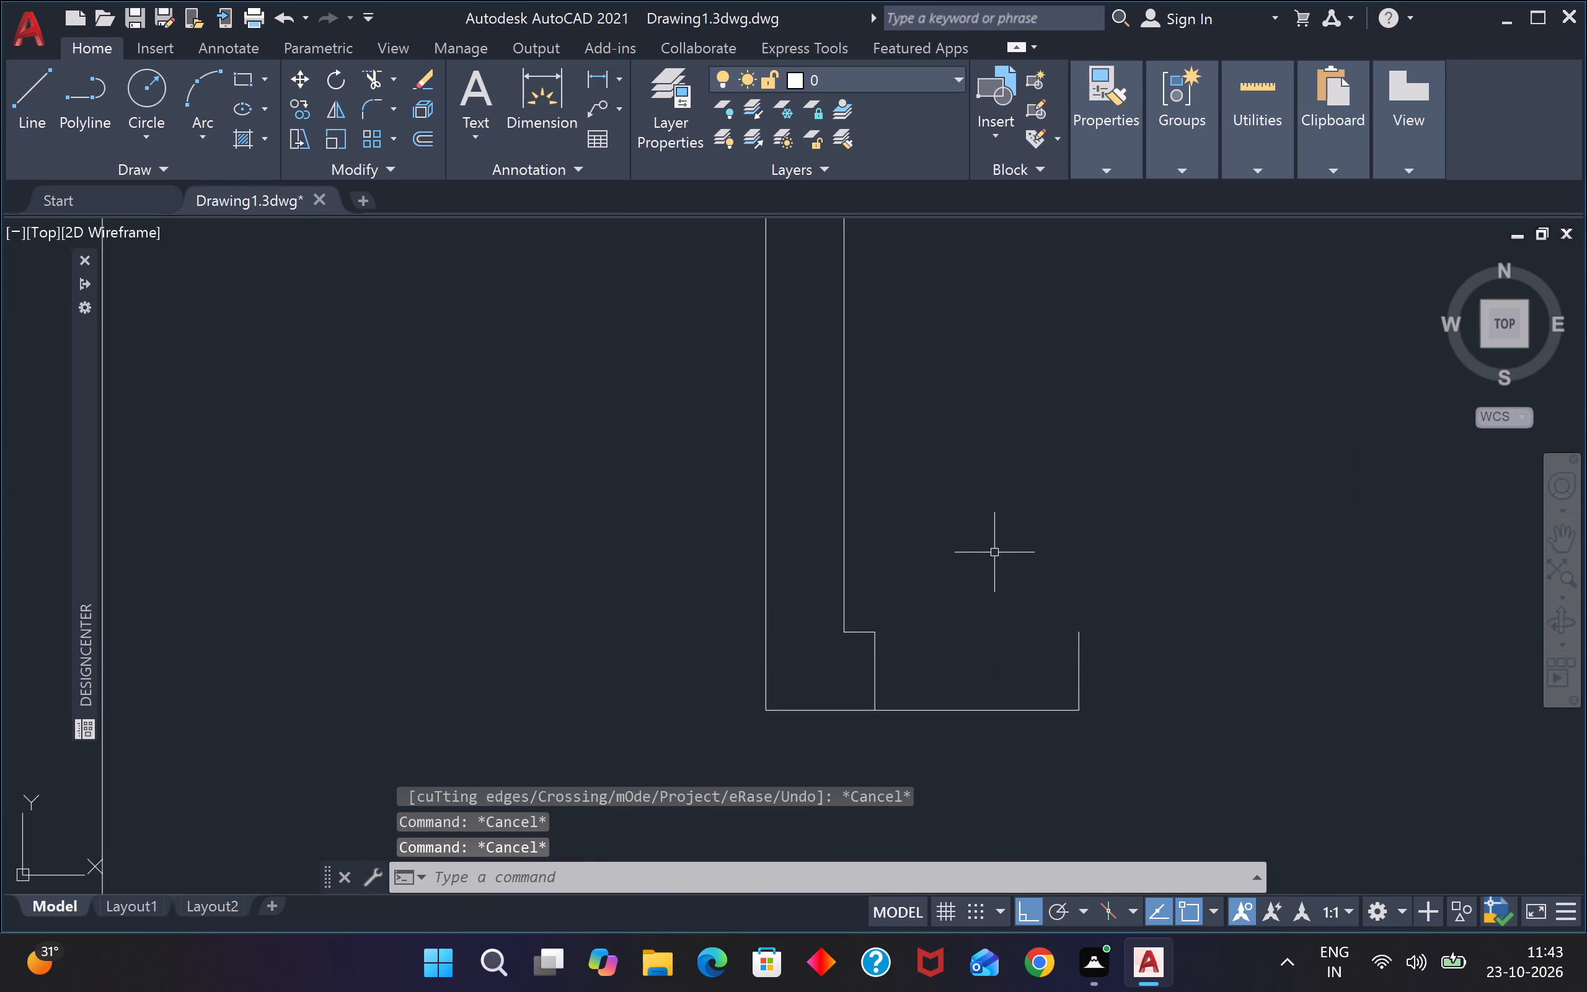
Draw a horizontal line about 1'-4" long through the middle of each arm, from the divider's midpoint to the east end line.
key(l)
key(space)
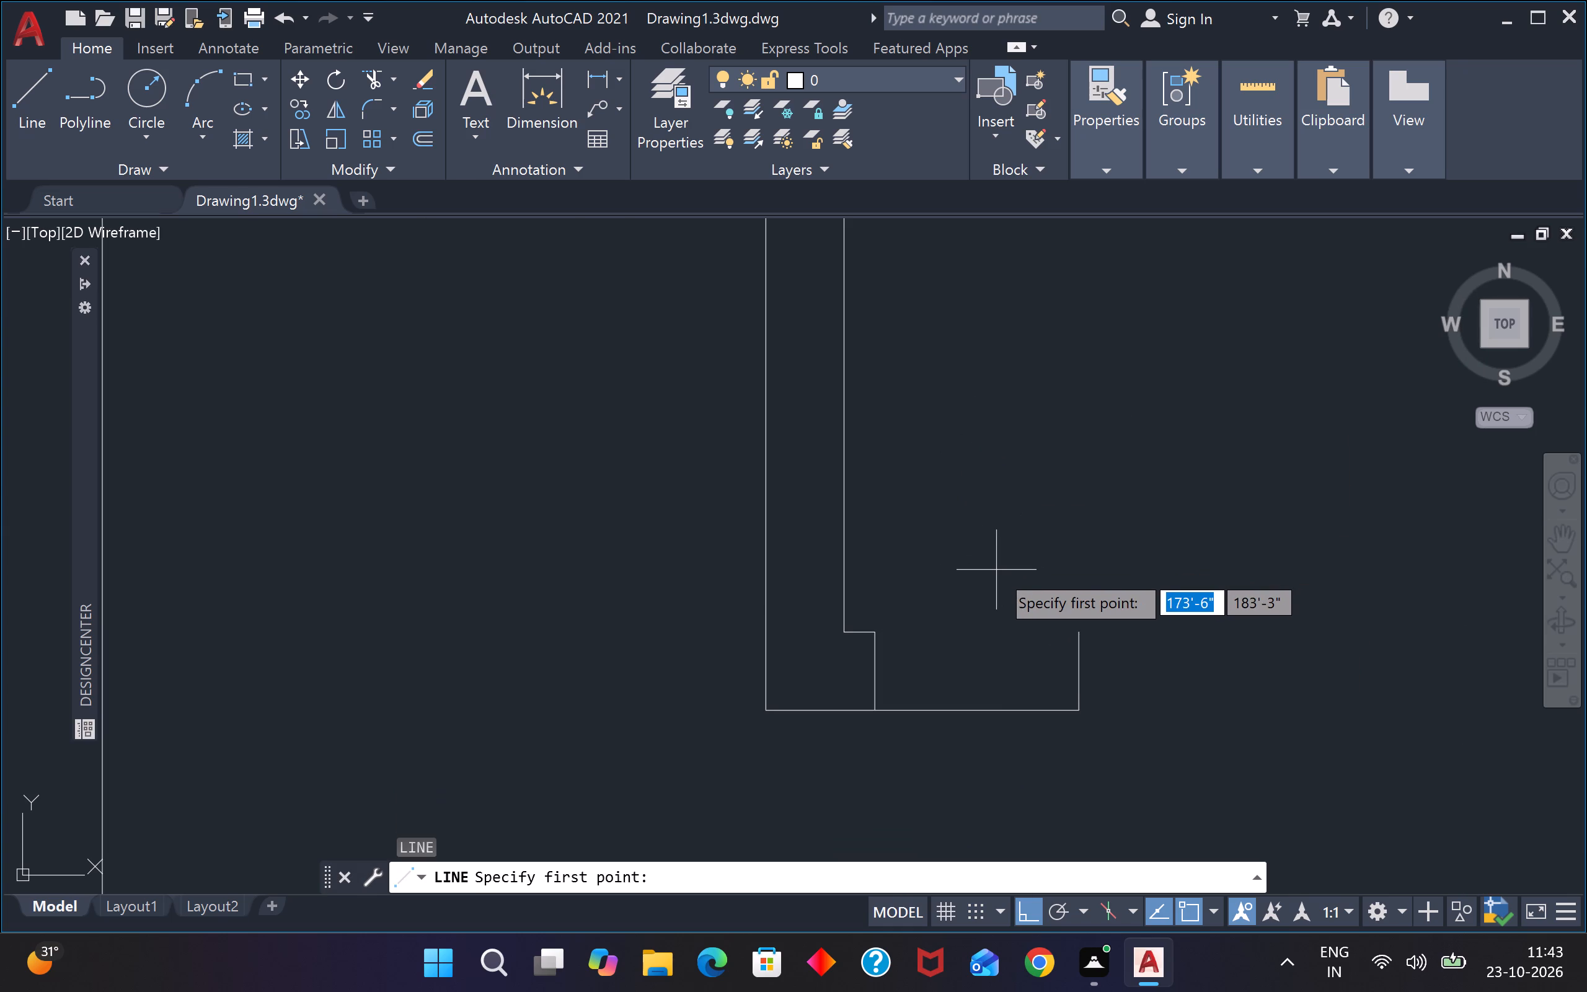
click(874, 668)
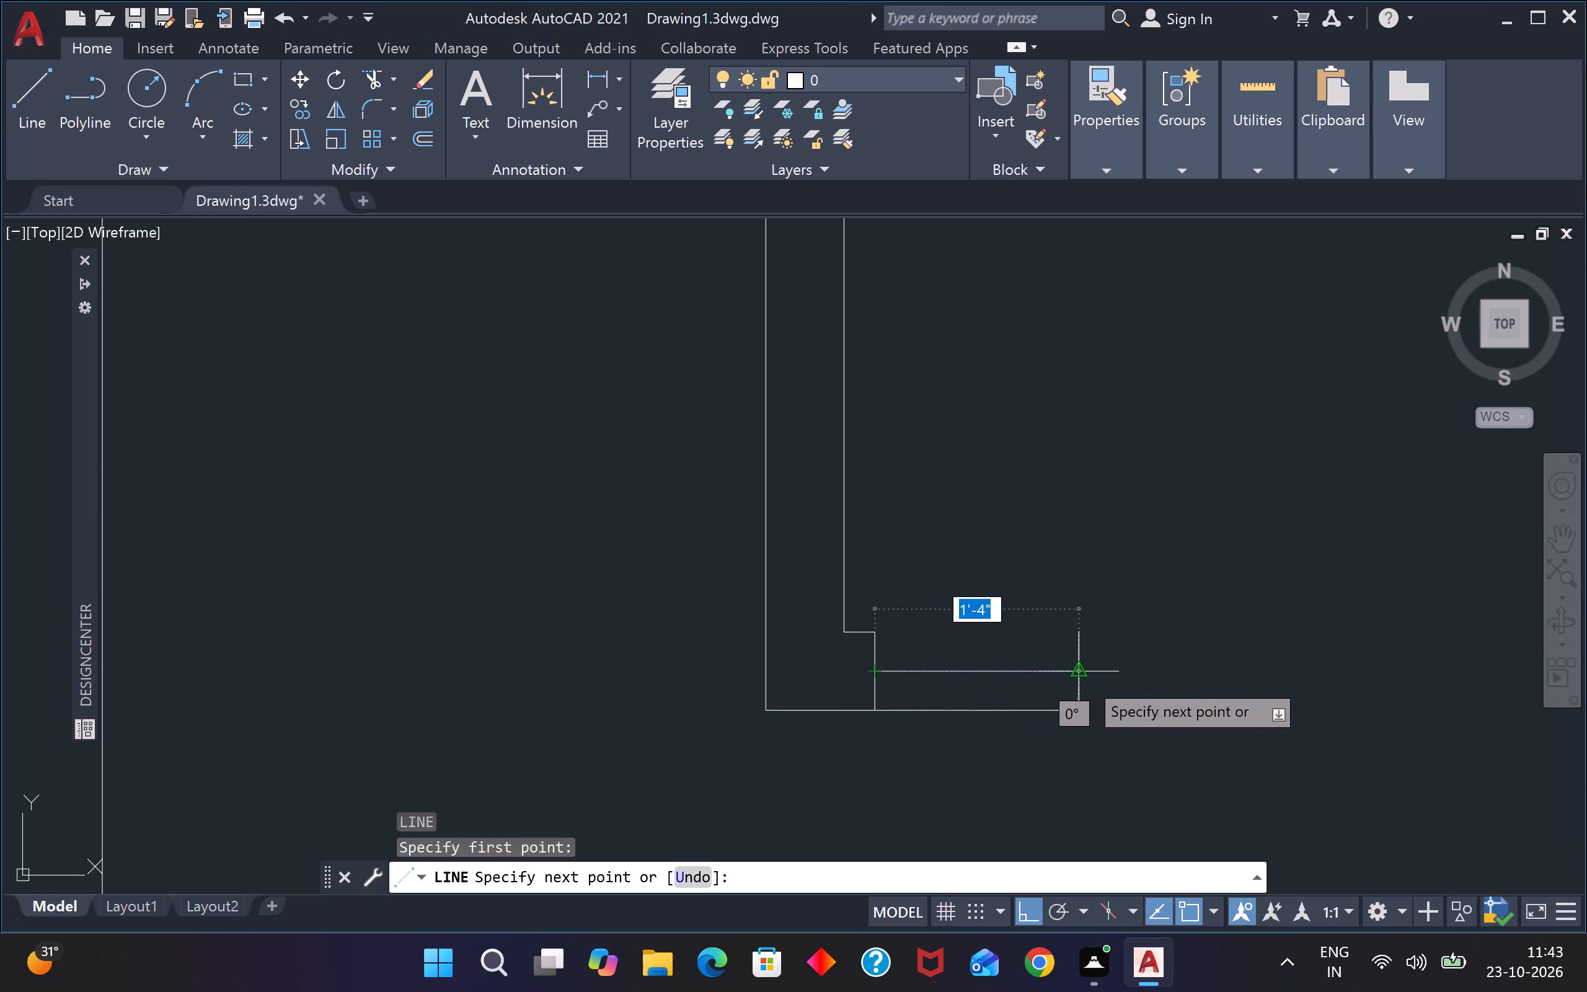
click(1085, 678)
key(Escape)
scroll(1067, 678, down, 3)
key(space)
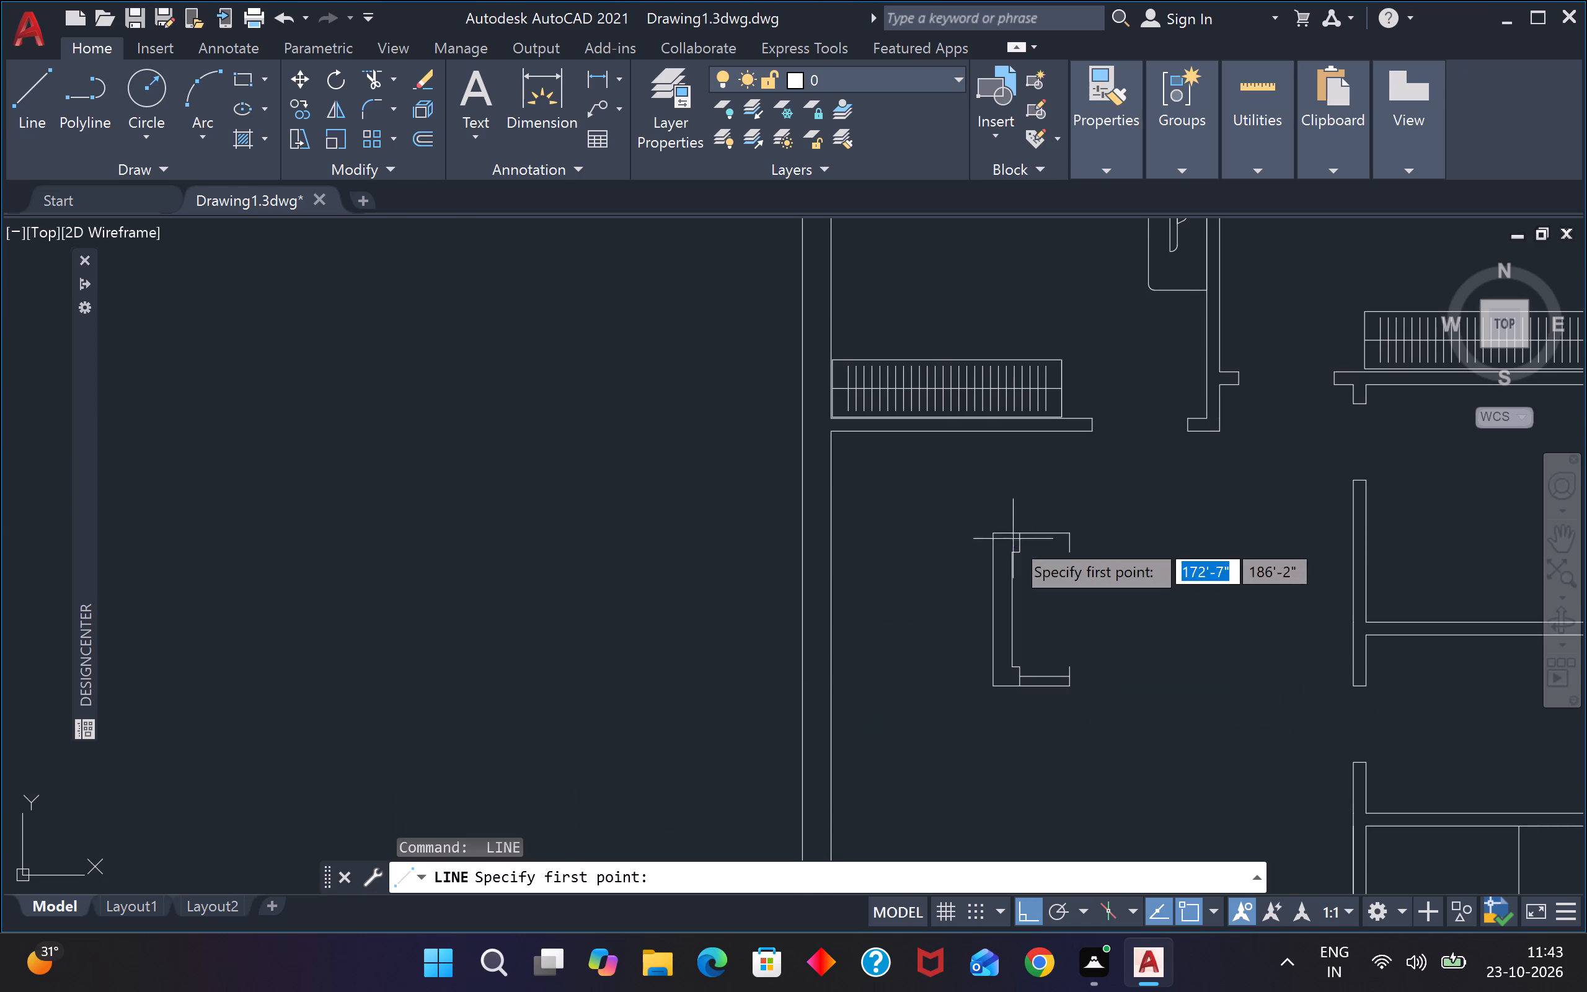
scroll(1015, 529, up, 3)
click(1027, 584)
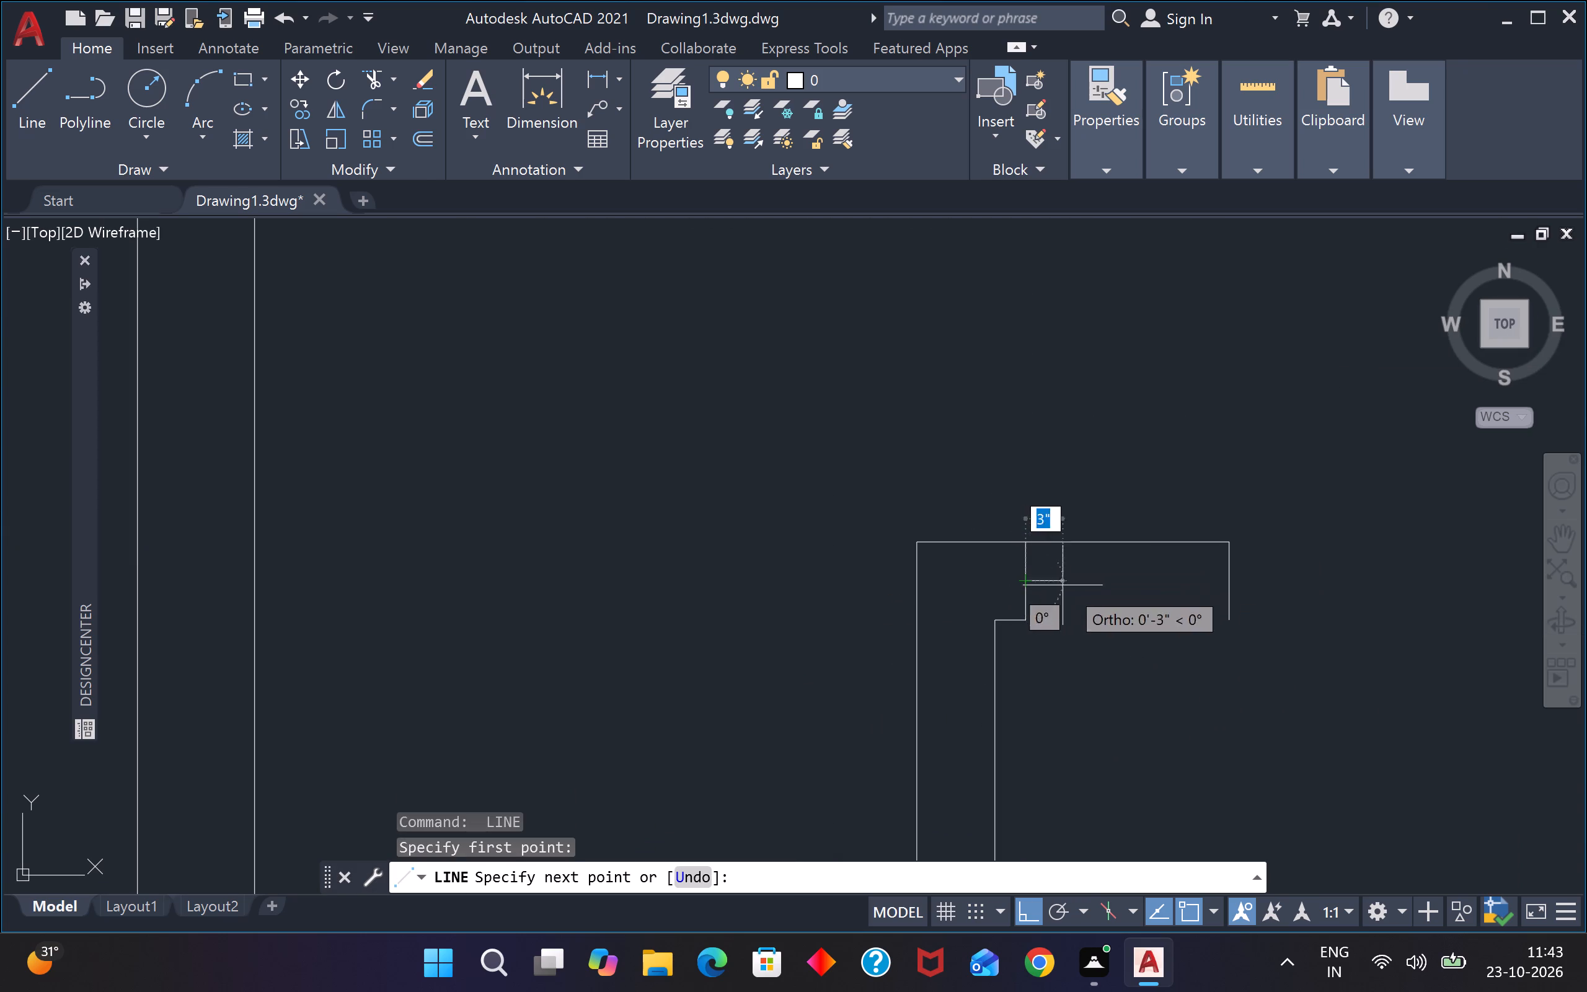
click(1231, 580)
key(Escape)
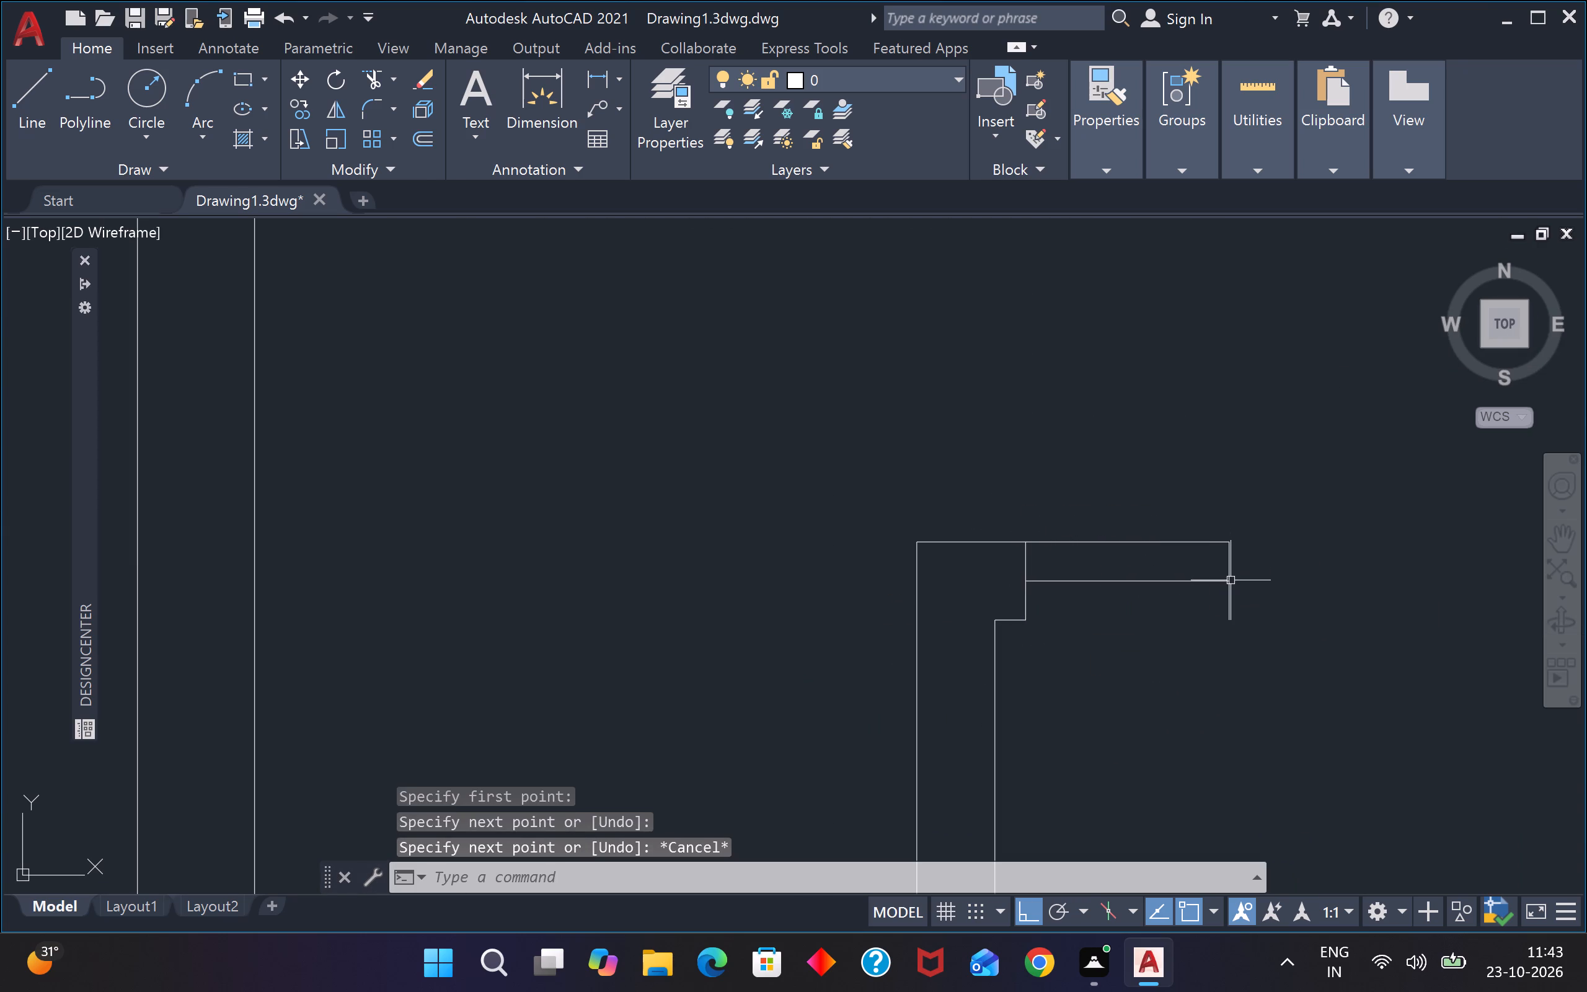
Trim the inner halves of both arms' east end lines back to the new horizontal lines.
text(ttr)
key(Escape)
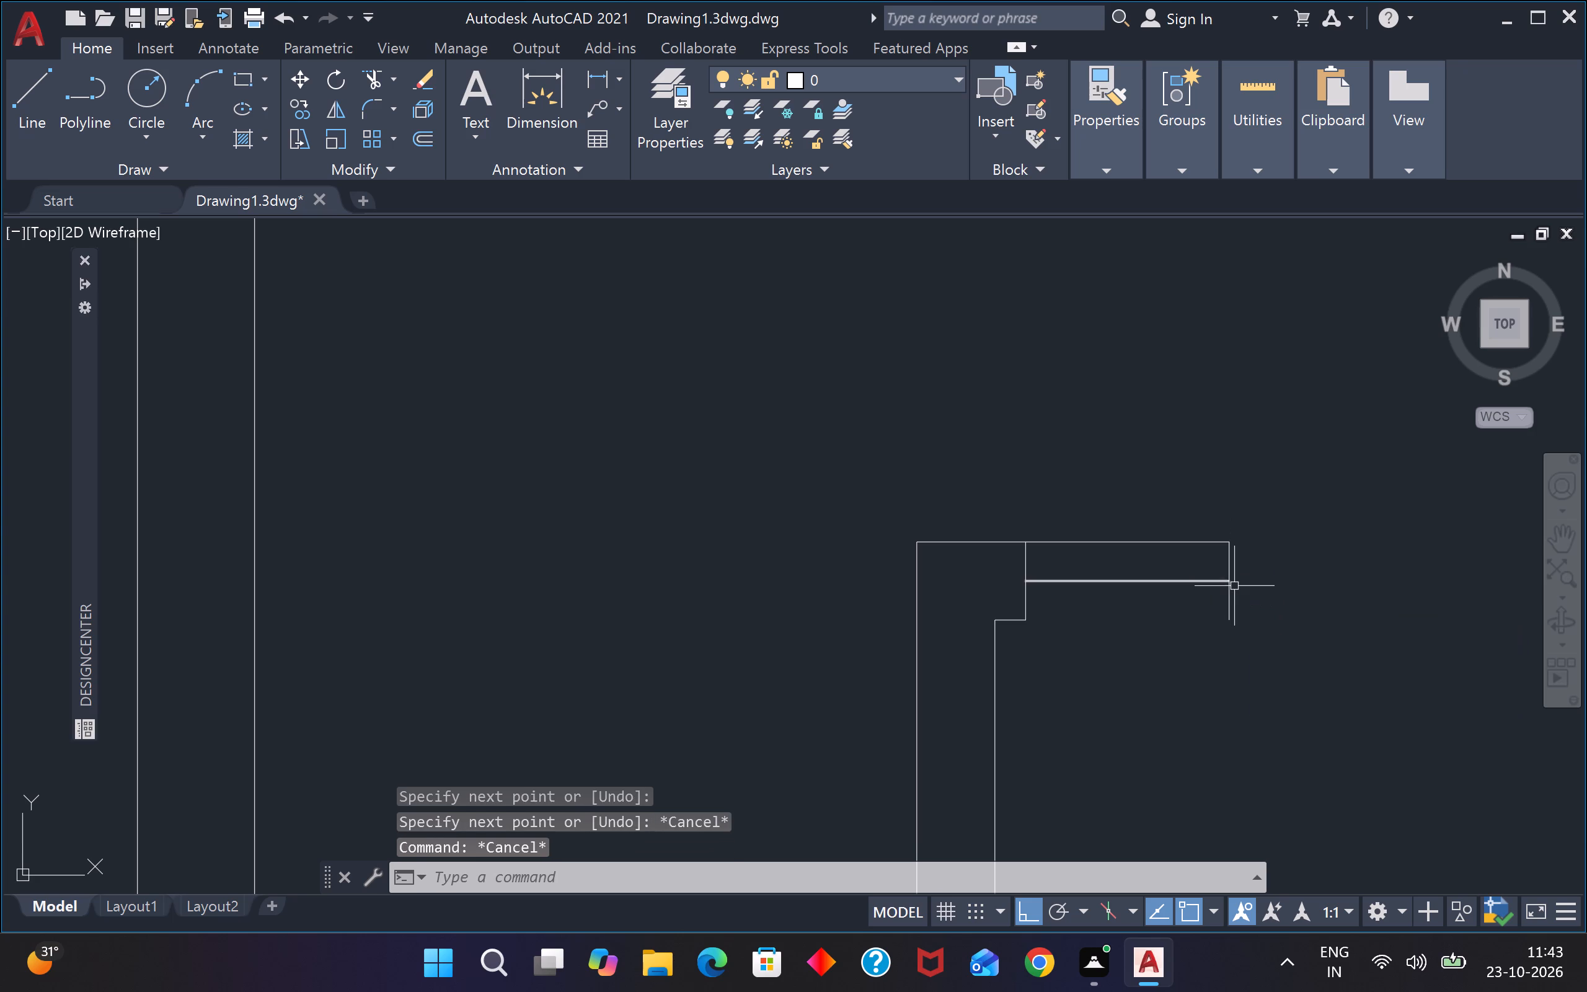
text(trr)
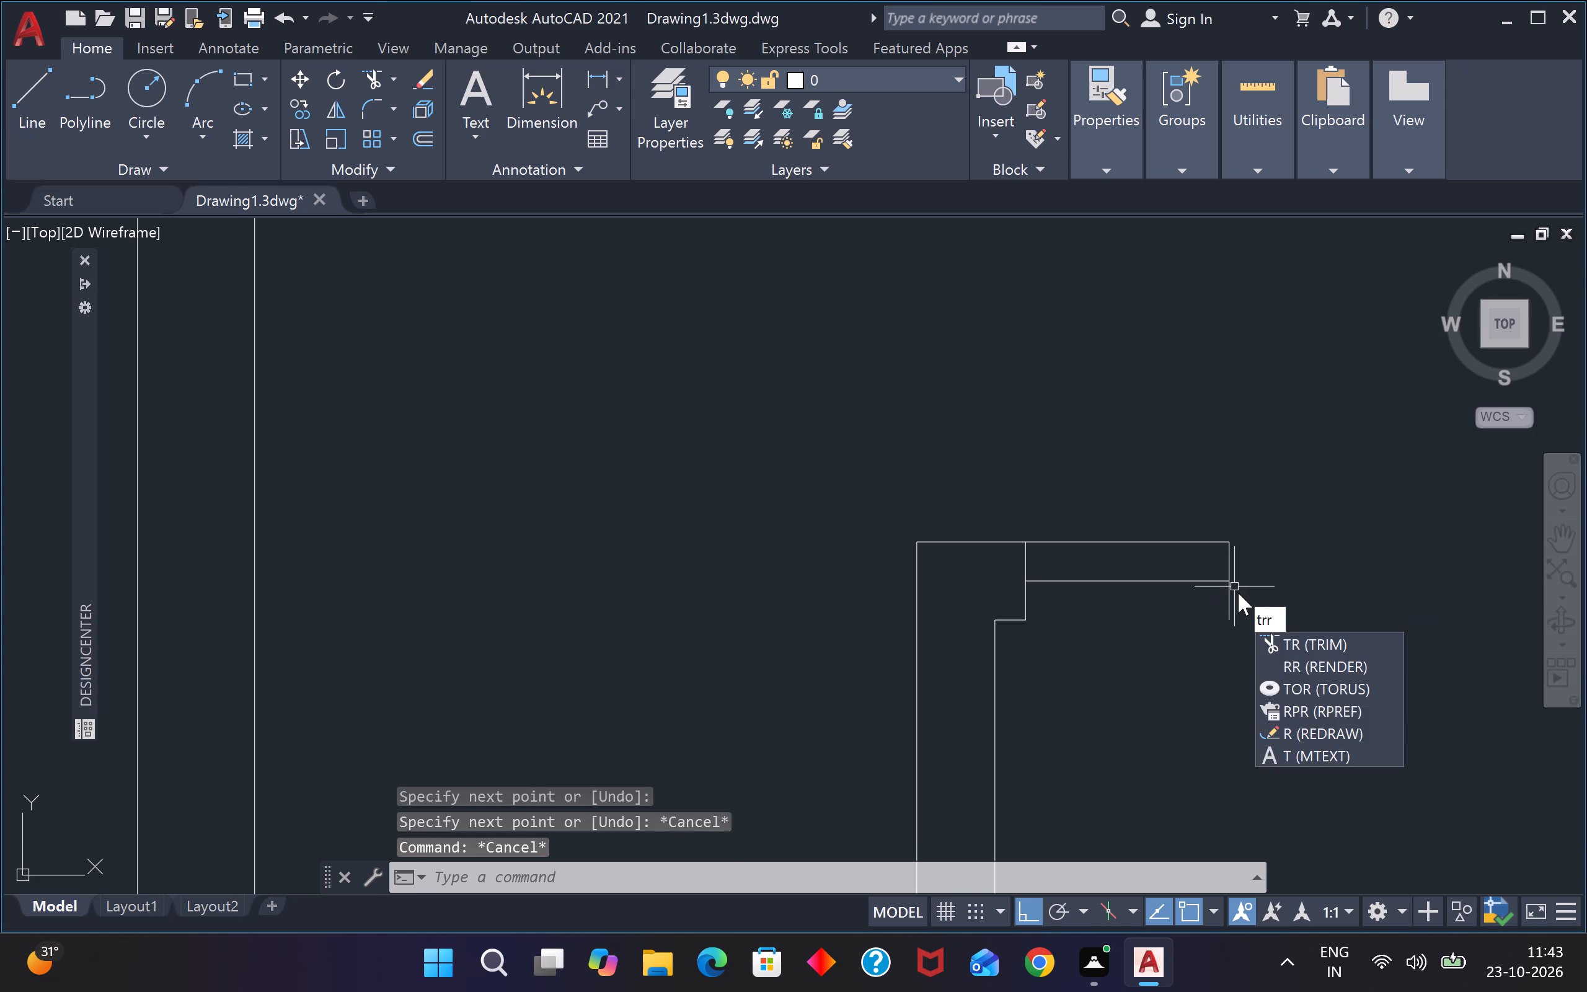
key(Escape)
text(tr)
key(space)
scroll(1239, 593, up, 3)
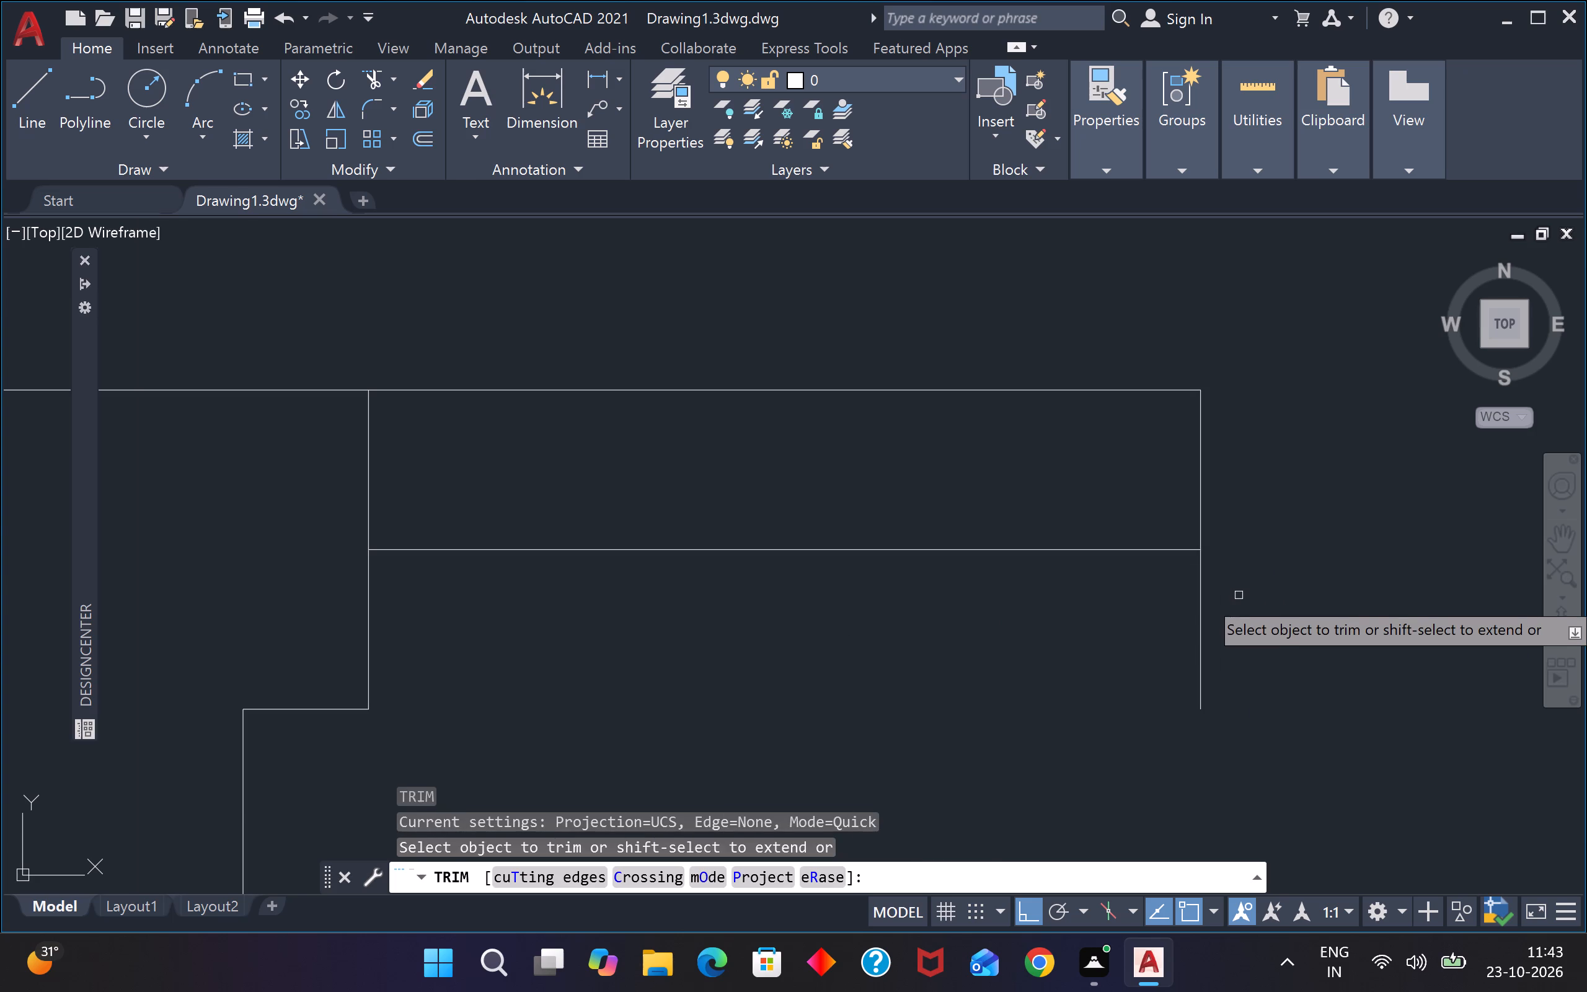
click(1231, 608)
click(939, 635)
scroll(1041, 604, down, 8)
scroll(1047, 690, up, 4)
scroll(1082, 634, up, 4)
drag(1200, 637, 1146, 644)
click(1054, 652)
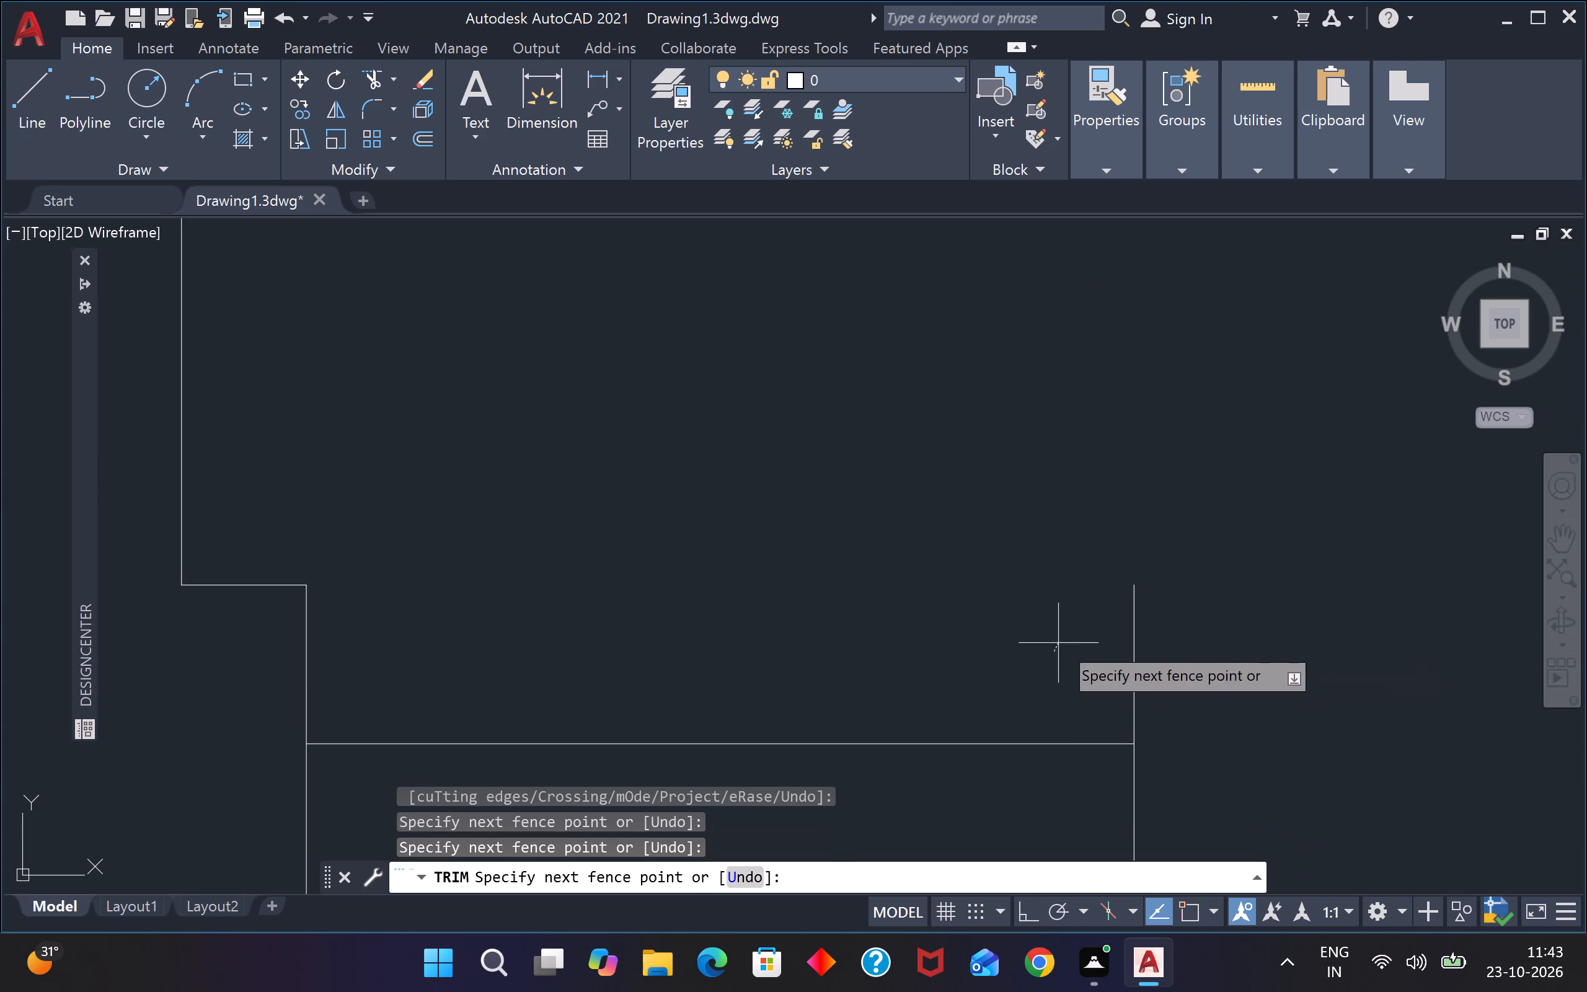
click(1227, 618)
scroll(1227, 608, down, 5)
scroll(1159, 567, down, 3)
scroll(1154, 526, up, 2)
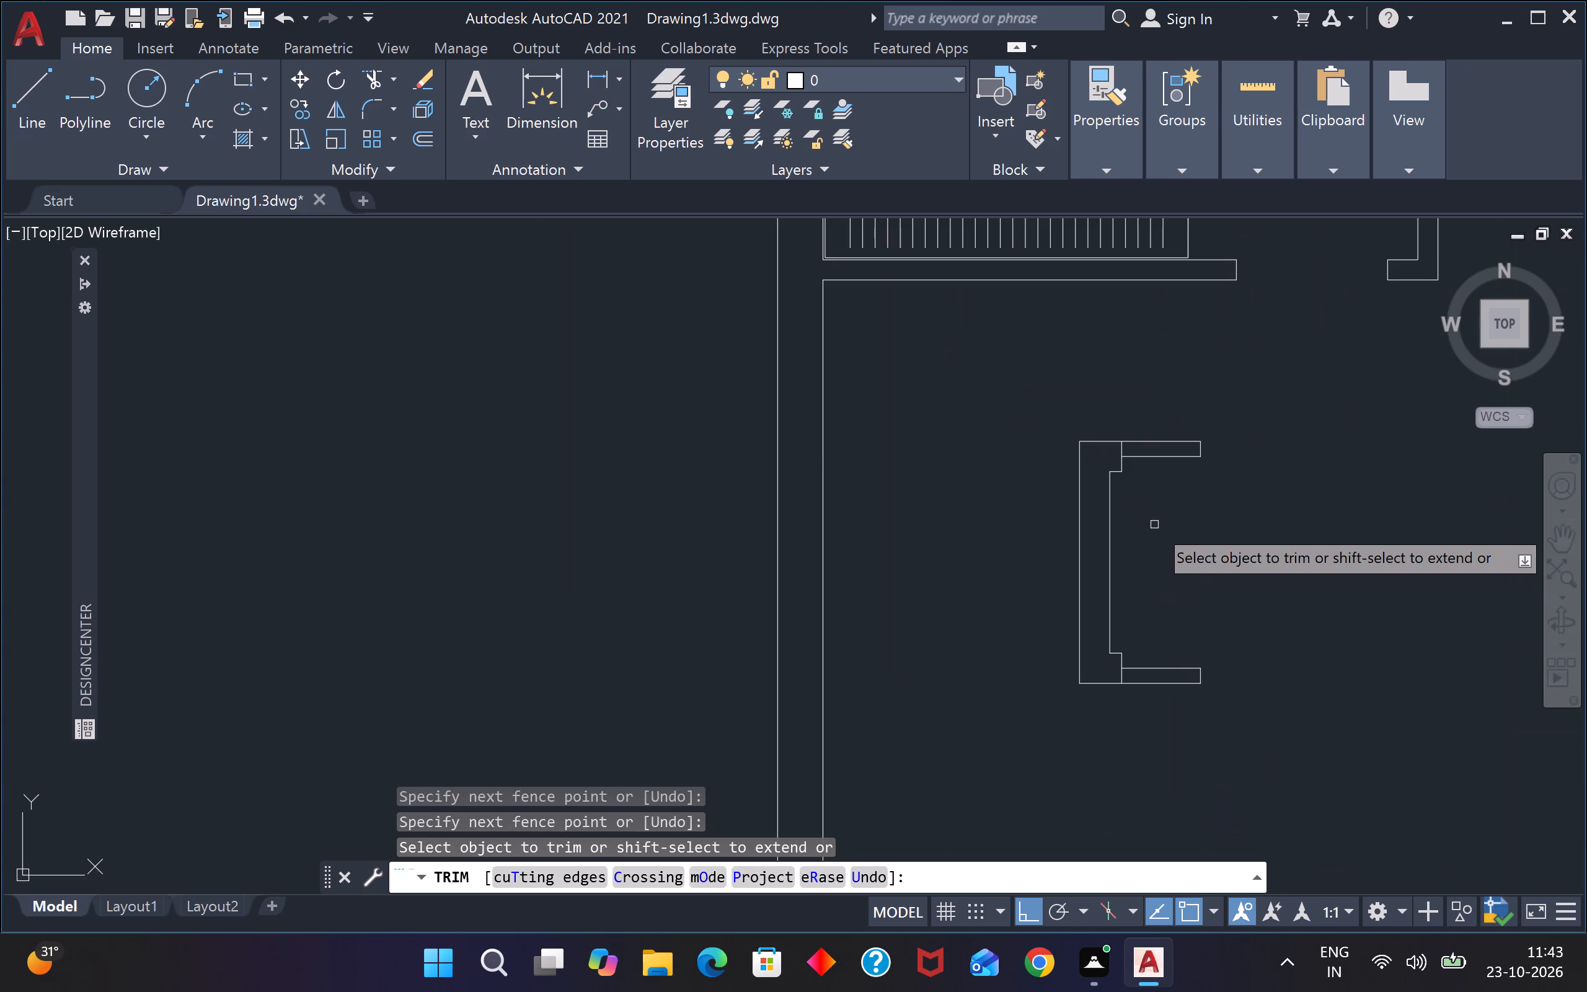
key(Escape)
key(Escape)
Fillet the stepped inner corner beside the north arm with a 2" radius.
key(f)
key(space)
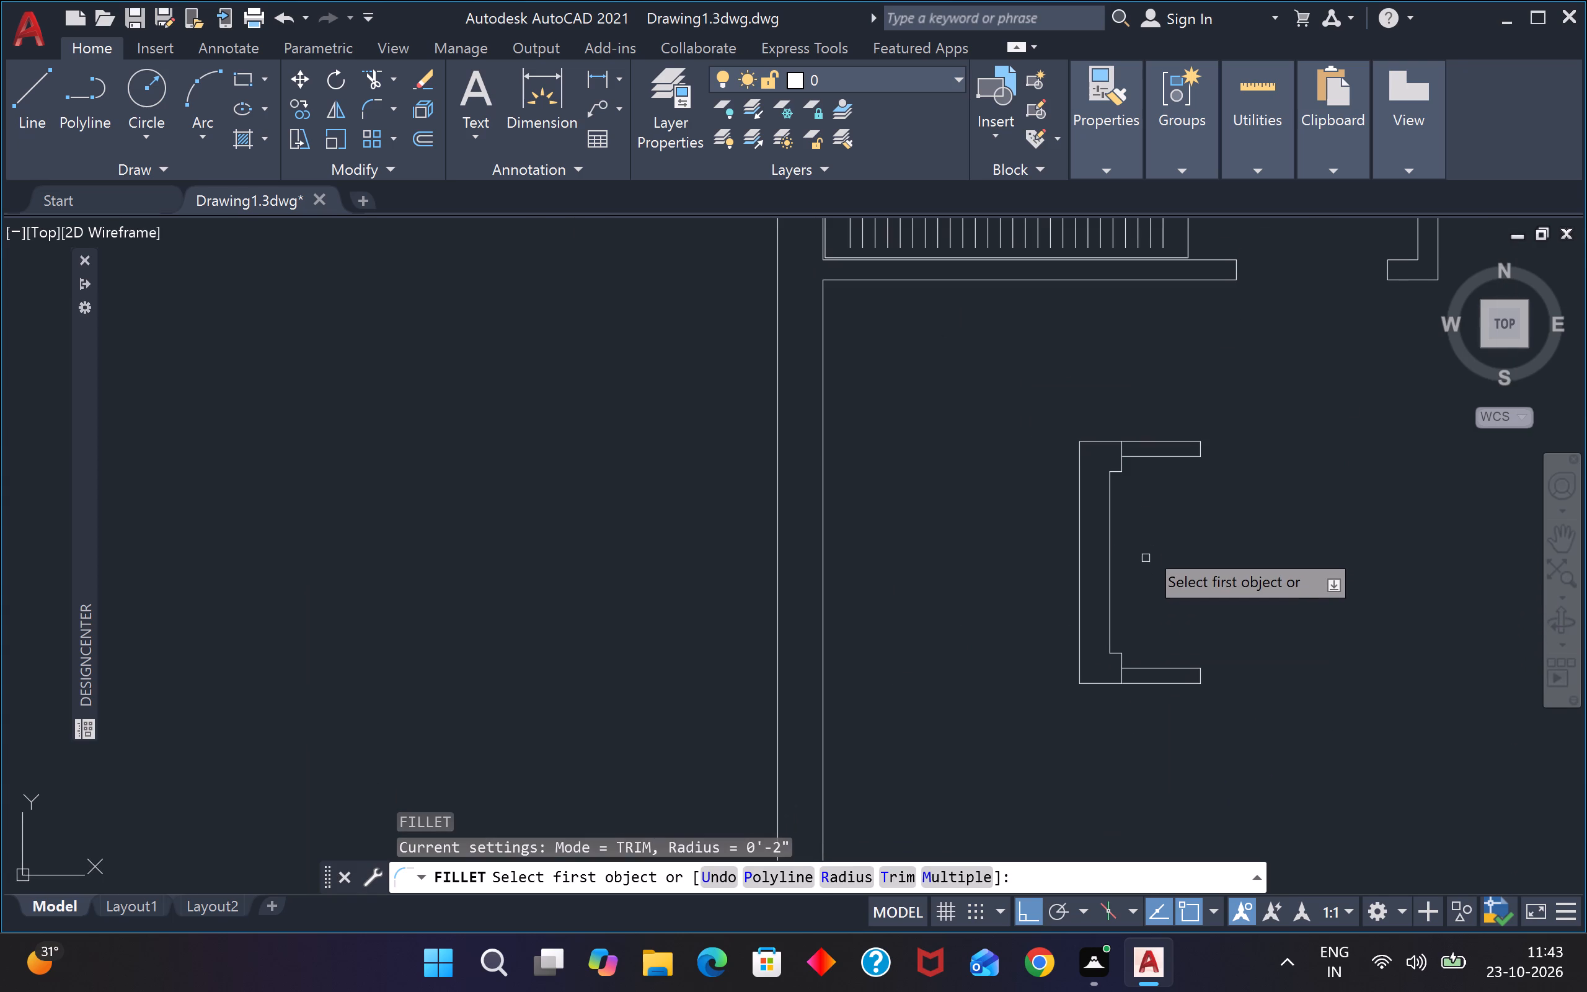
scroll(1149, 480, up, 4)
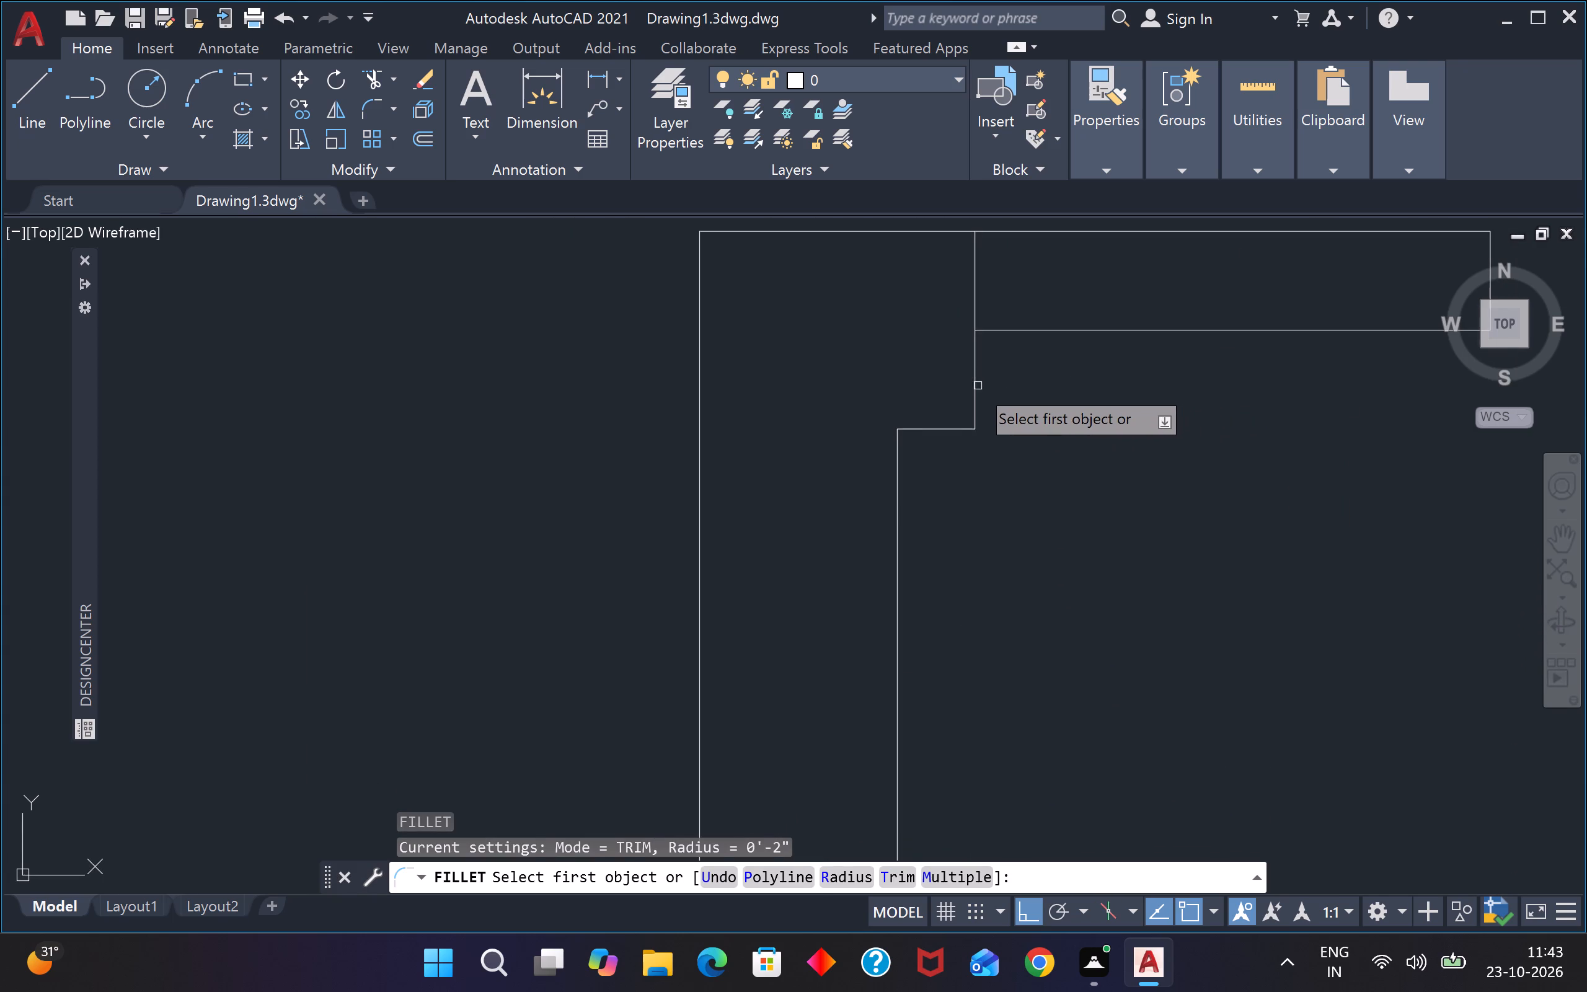
click(976, 386)
click(943, 426)
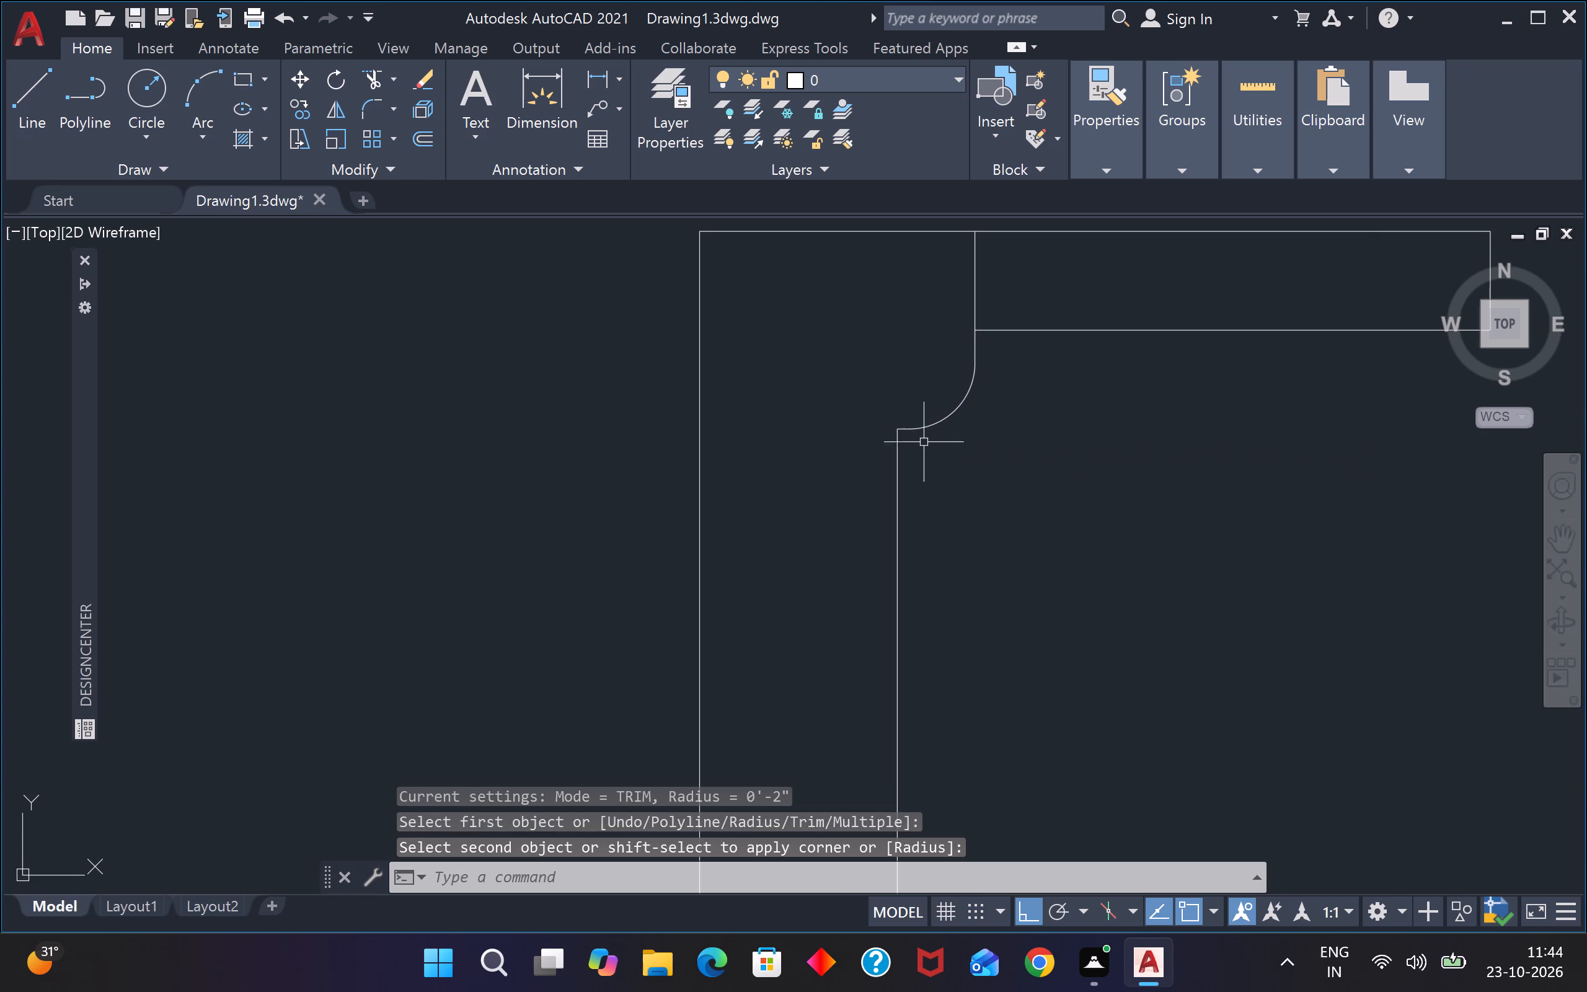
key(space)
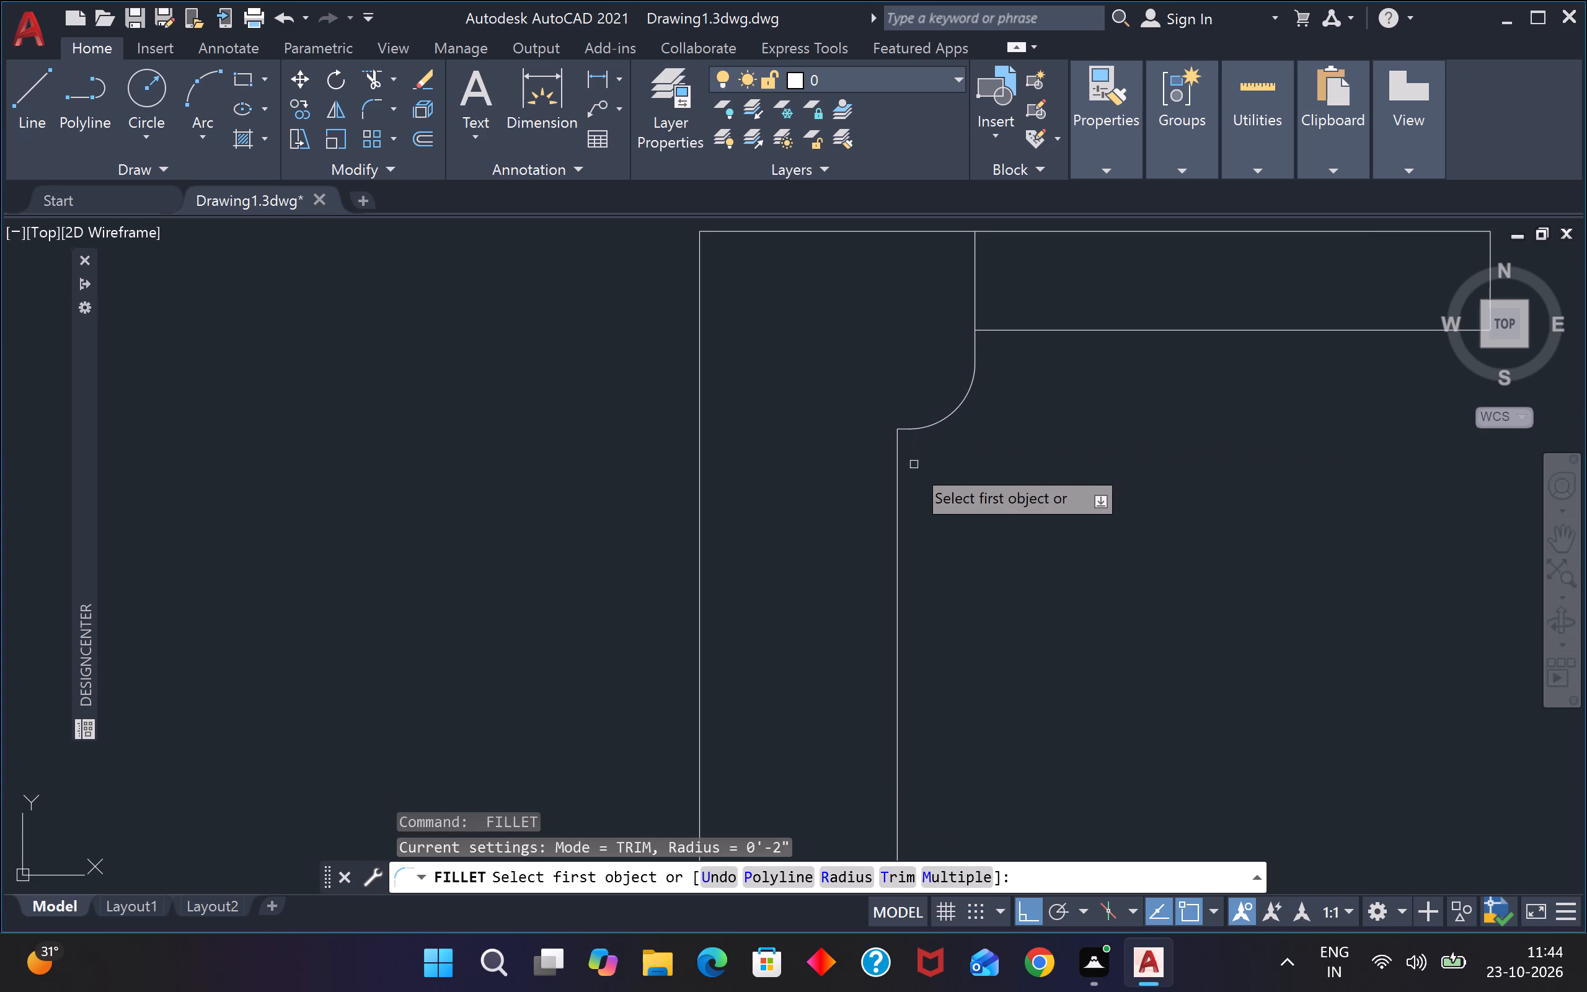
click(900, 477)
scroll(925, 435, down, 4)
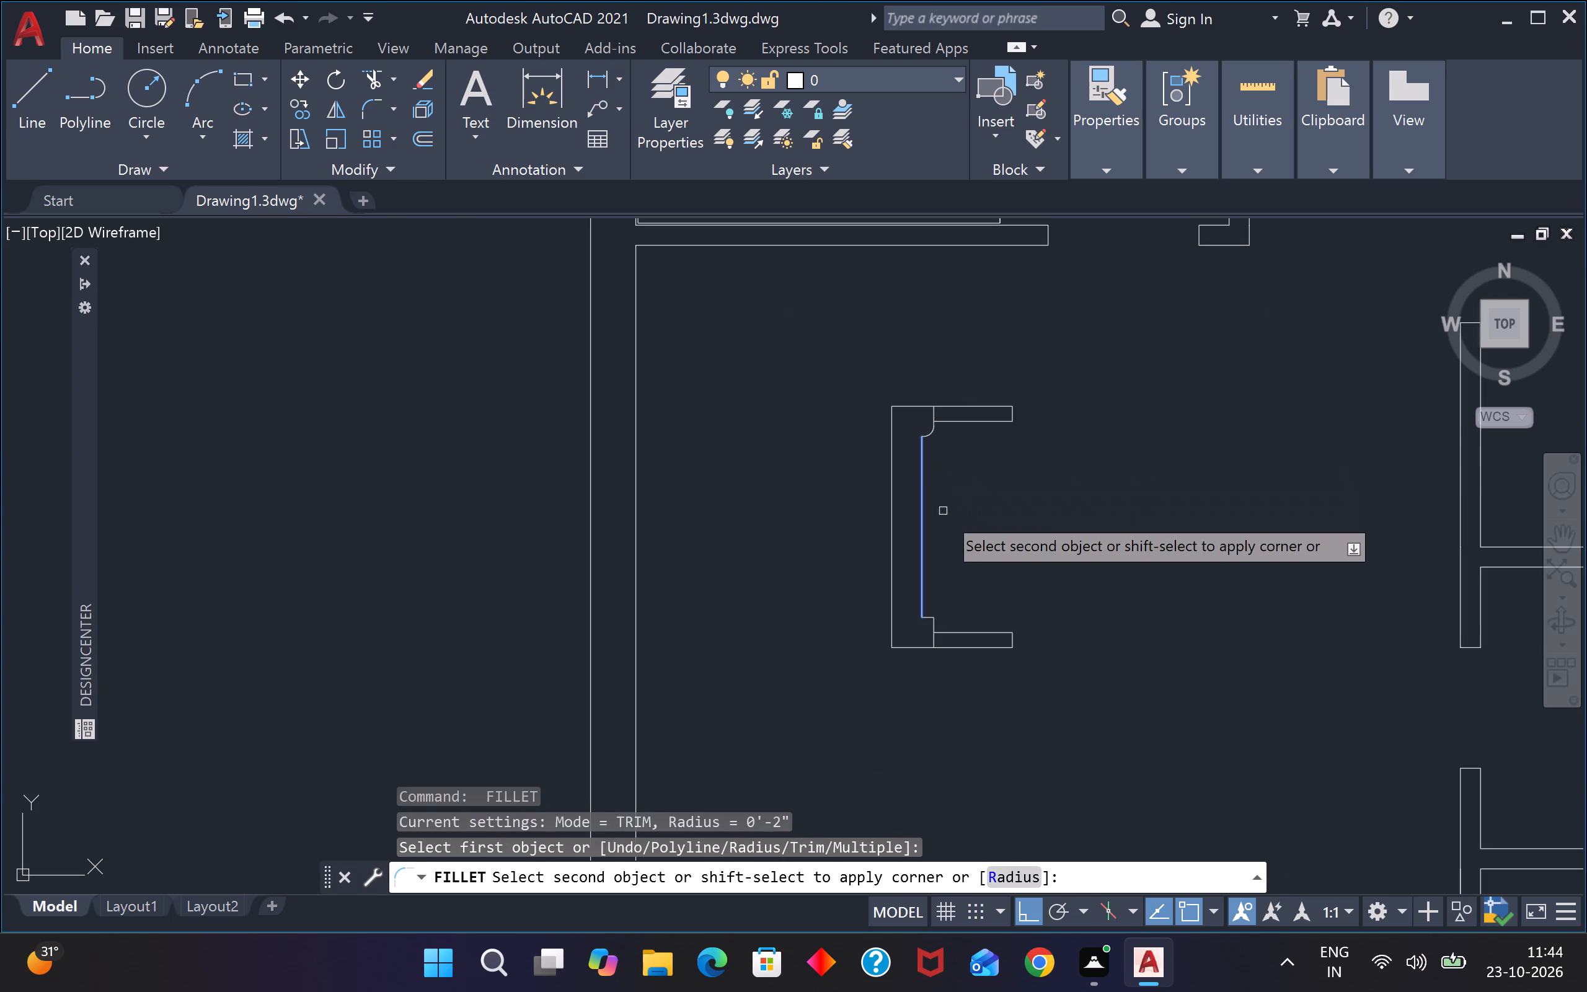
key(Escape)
Fillet the stepped inner corner beside the south arm with a 2" radius.
key(space)
scroll(934, 611, up, 2)
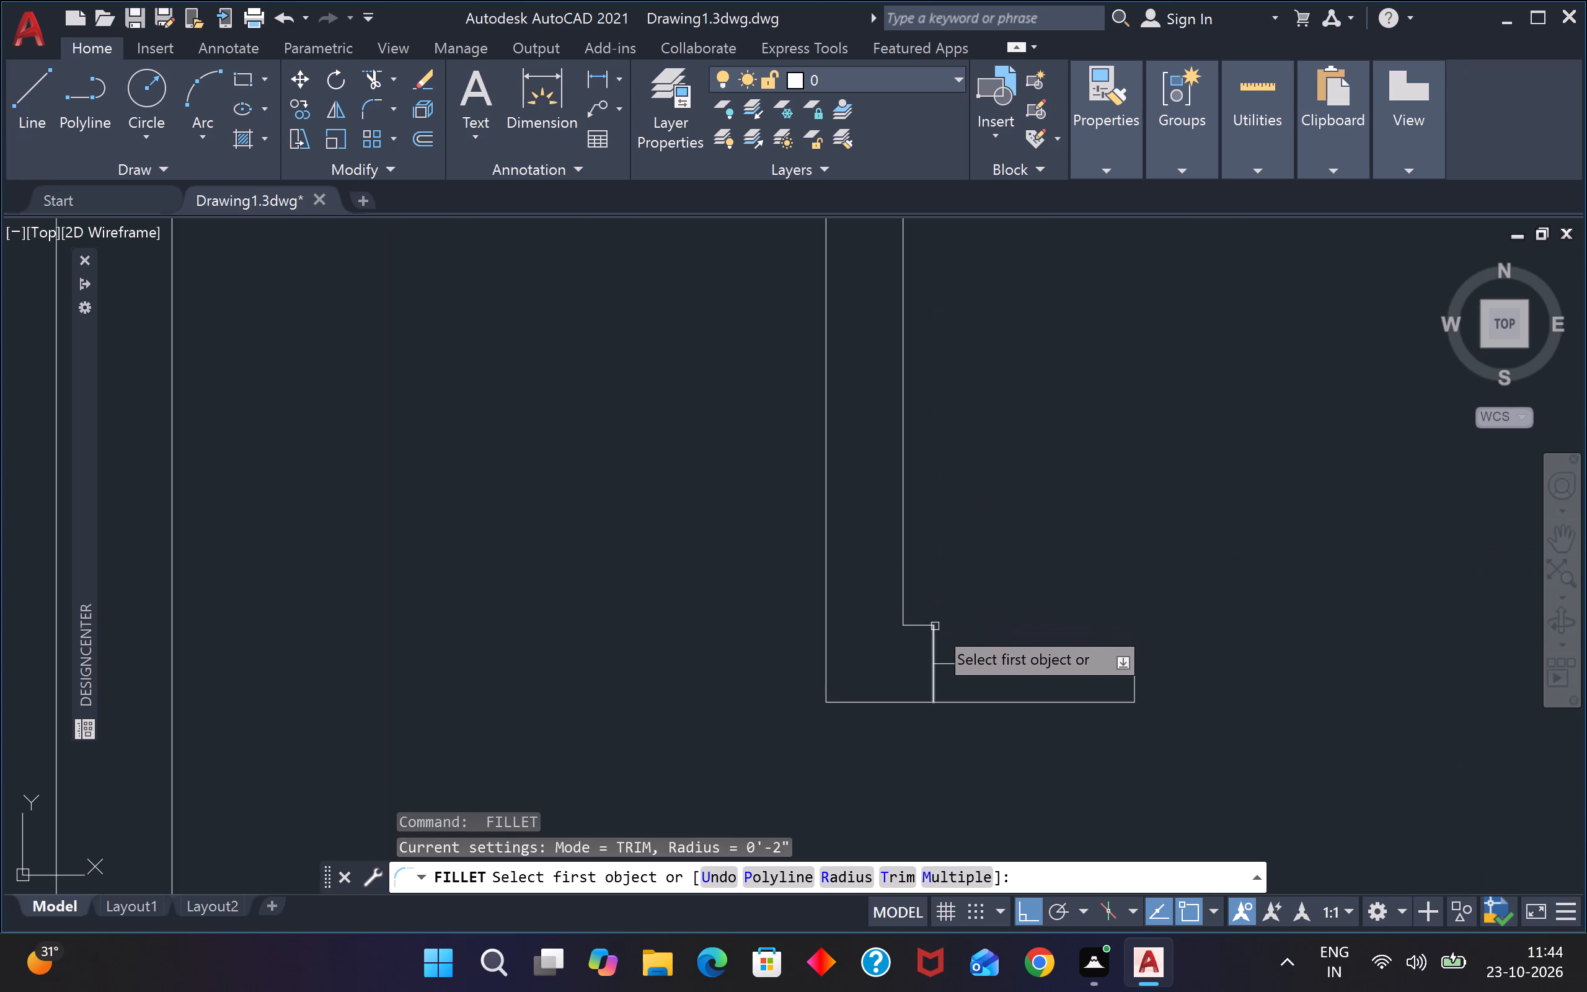
click(924, 628)
click(933, 642)
Fillet the inner corner at the south arm's east end with a 2" radius.
scroll(939, 635, down, 3)
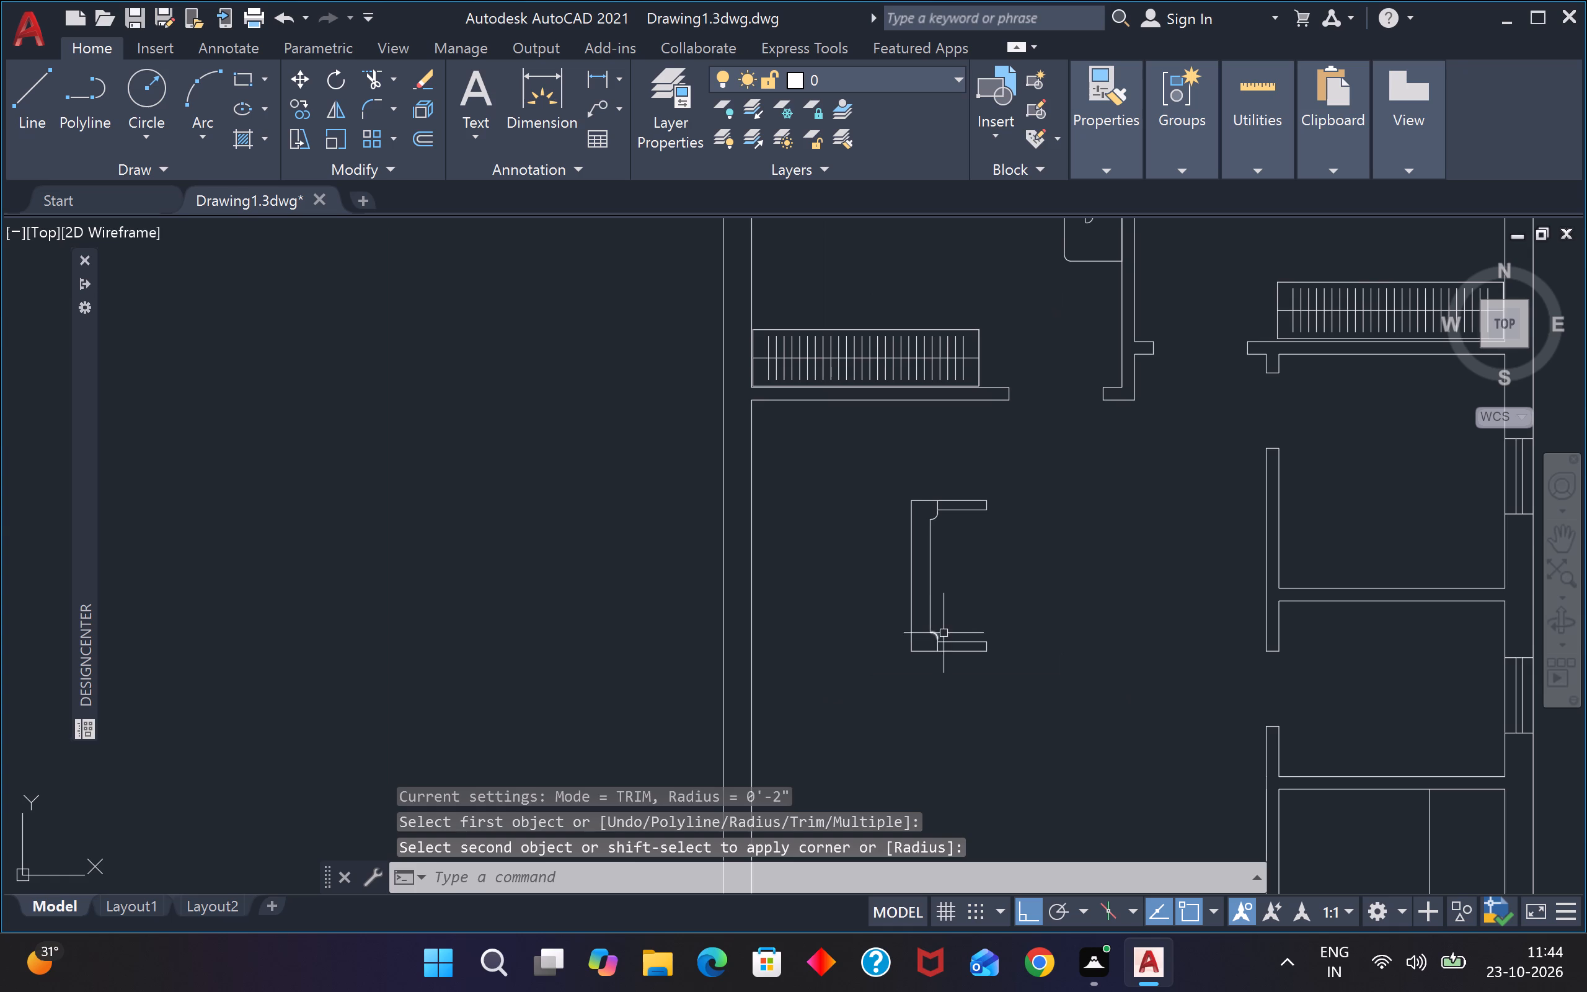
key(space)
scroll(976, 650, up, 3)
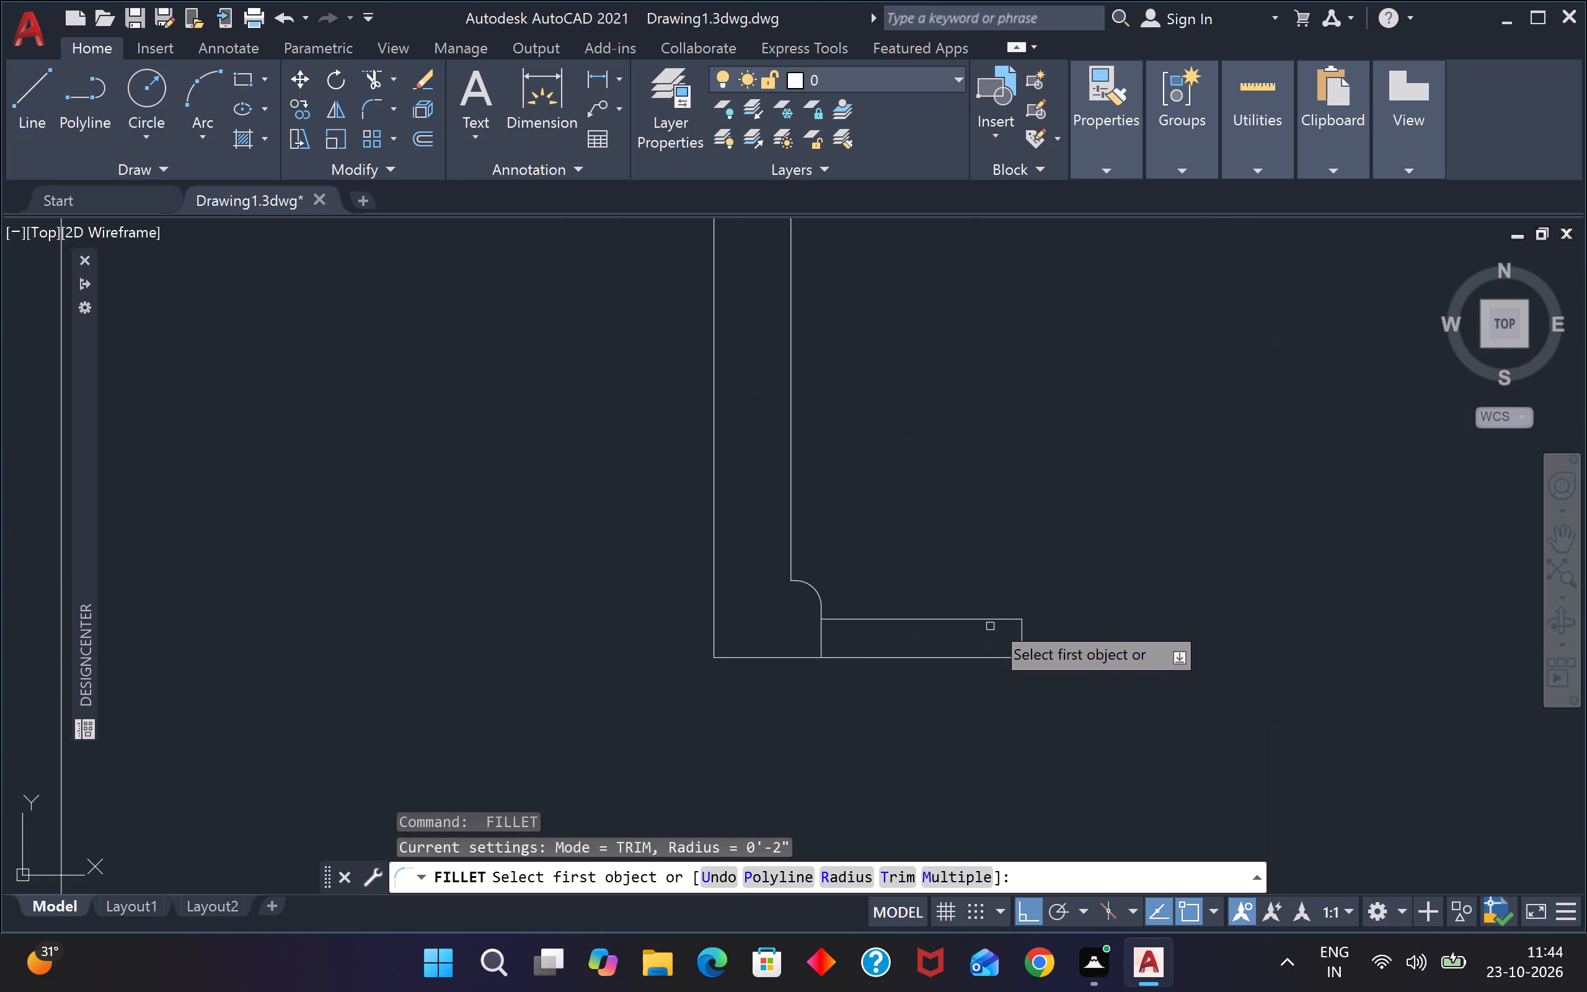
click(992, 616)
click(1020, 635)
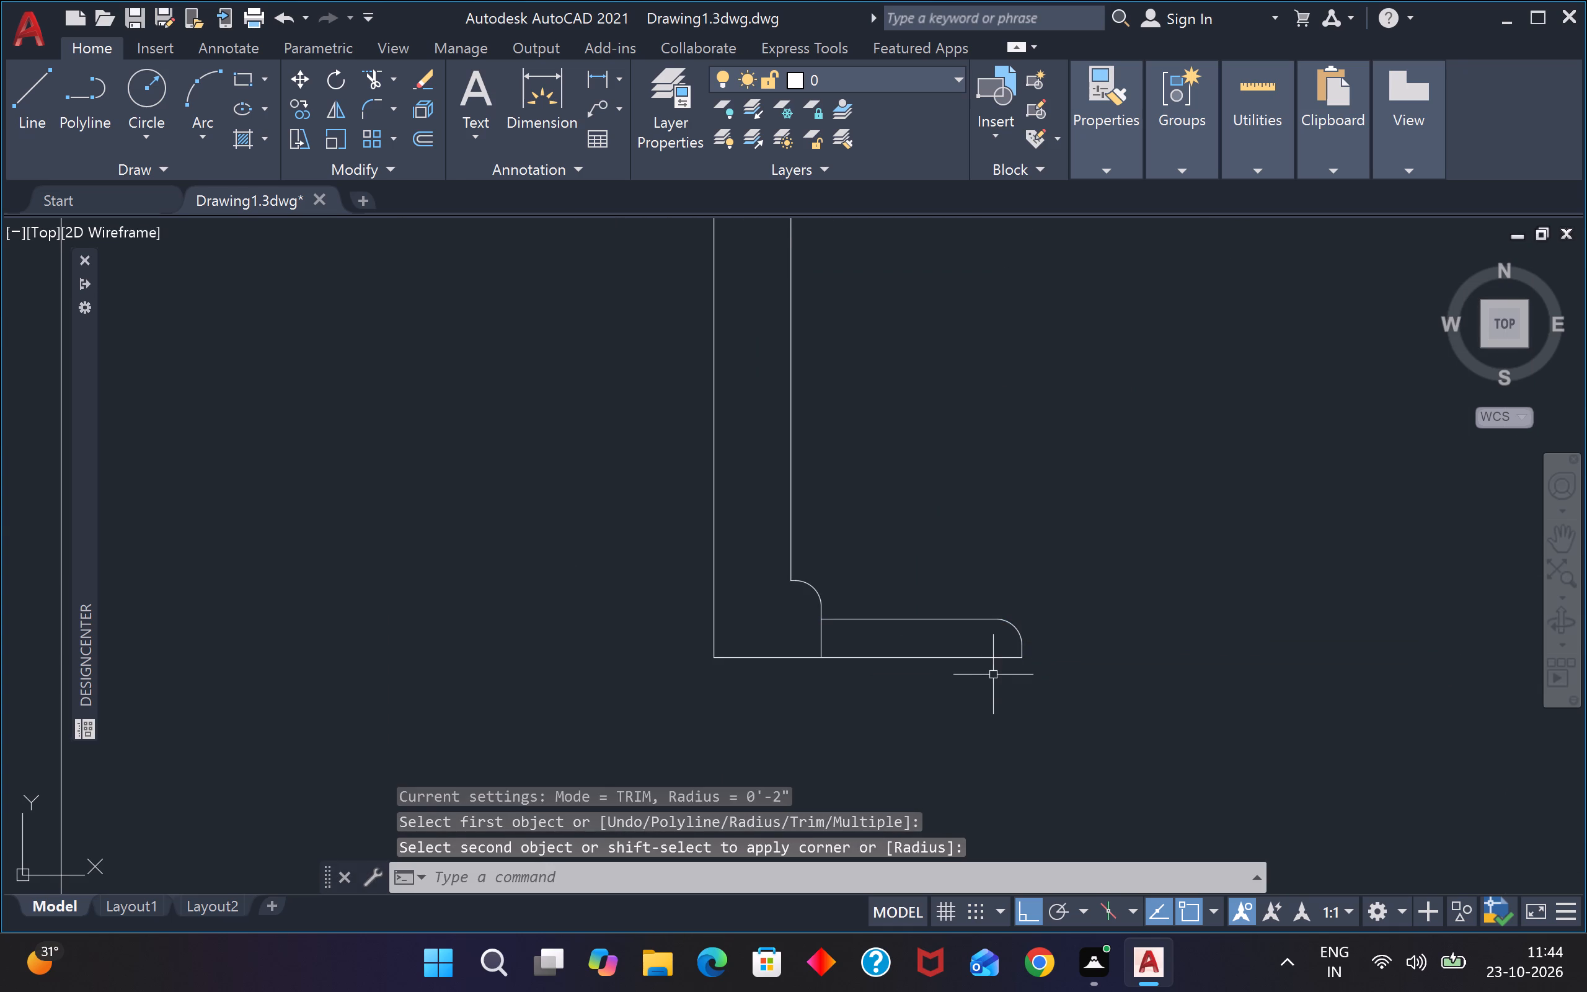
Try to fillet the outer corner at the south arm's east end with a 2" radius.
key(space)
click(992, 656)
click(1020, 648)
Fillet the inner corner at the north arm's east end with a 2" radius.
scroll(1021, 637, down, 3)
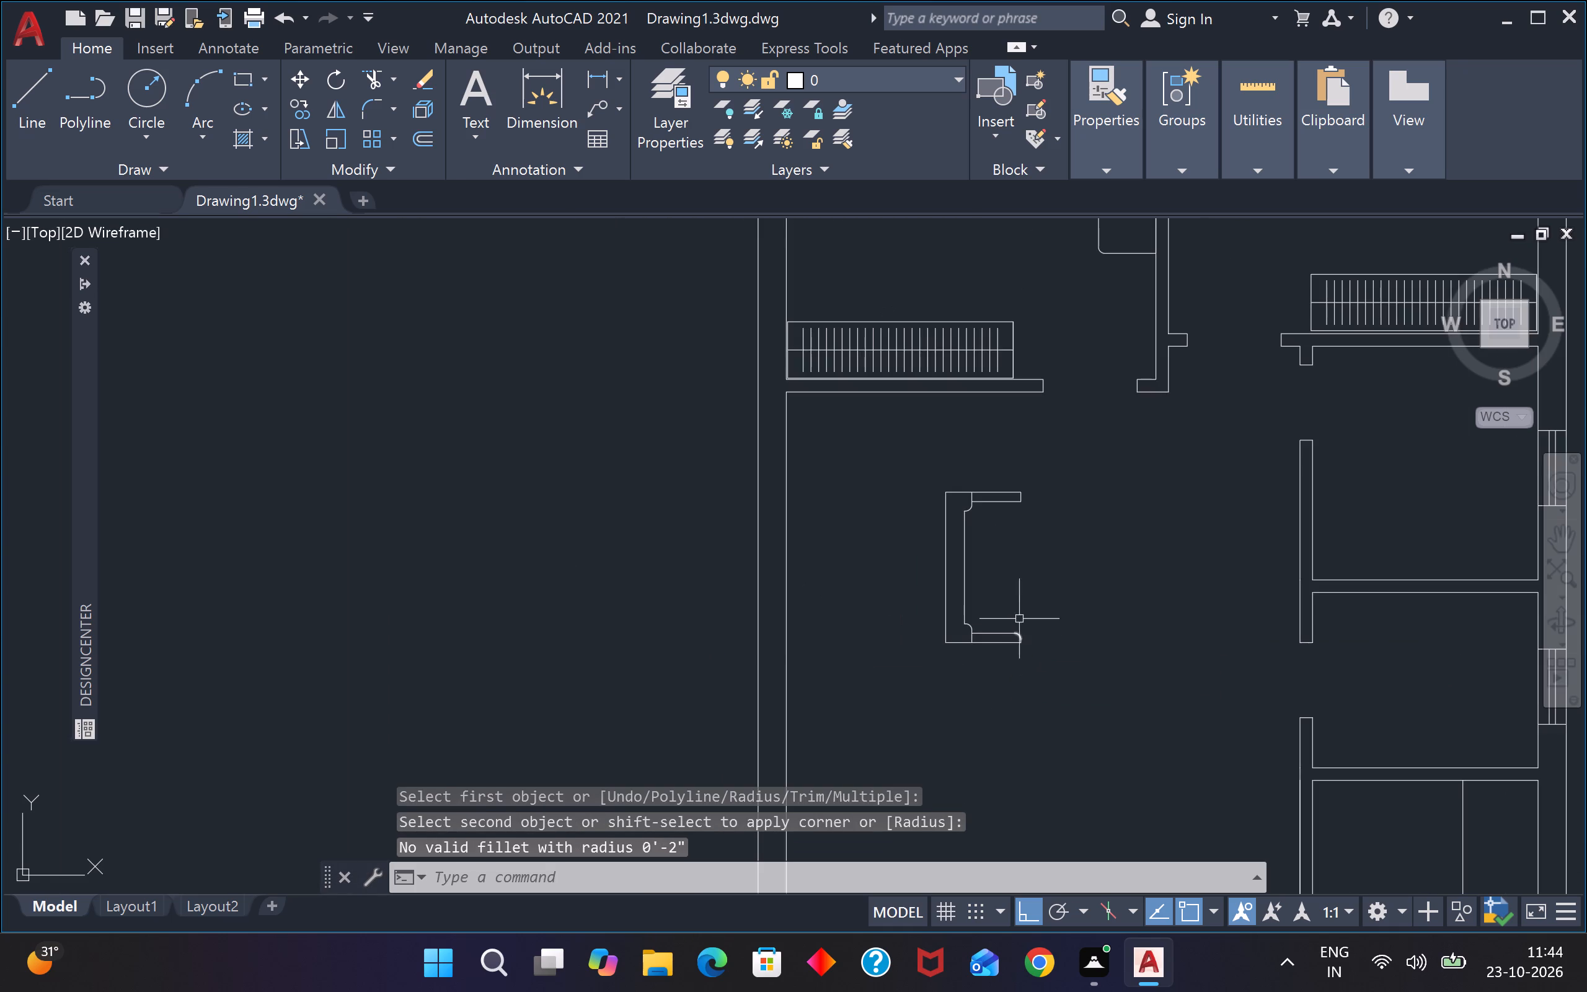
scroll(1019, 492, up, 3)
key(space)
click(1031, 515)
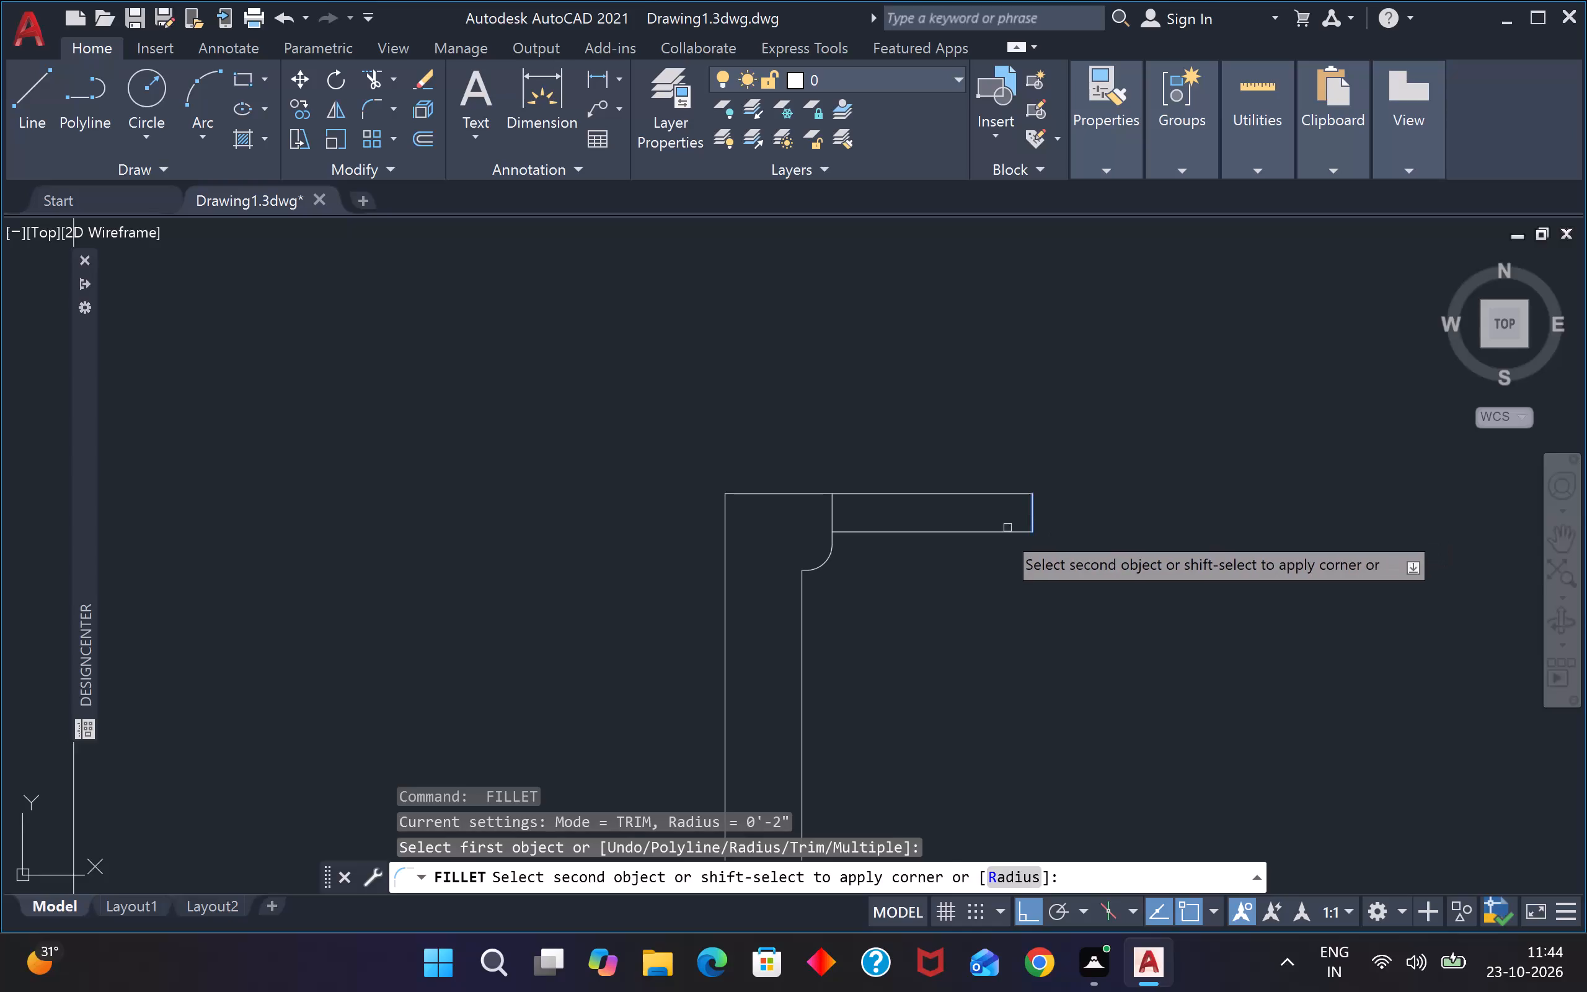
click(1002, 531)
Fillet the C-shape's outer northwest and southwest corners with a 2" radius.
scroll(1002, 531, down, 4)
key(space)
scroll(958, 535, up, 3)
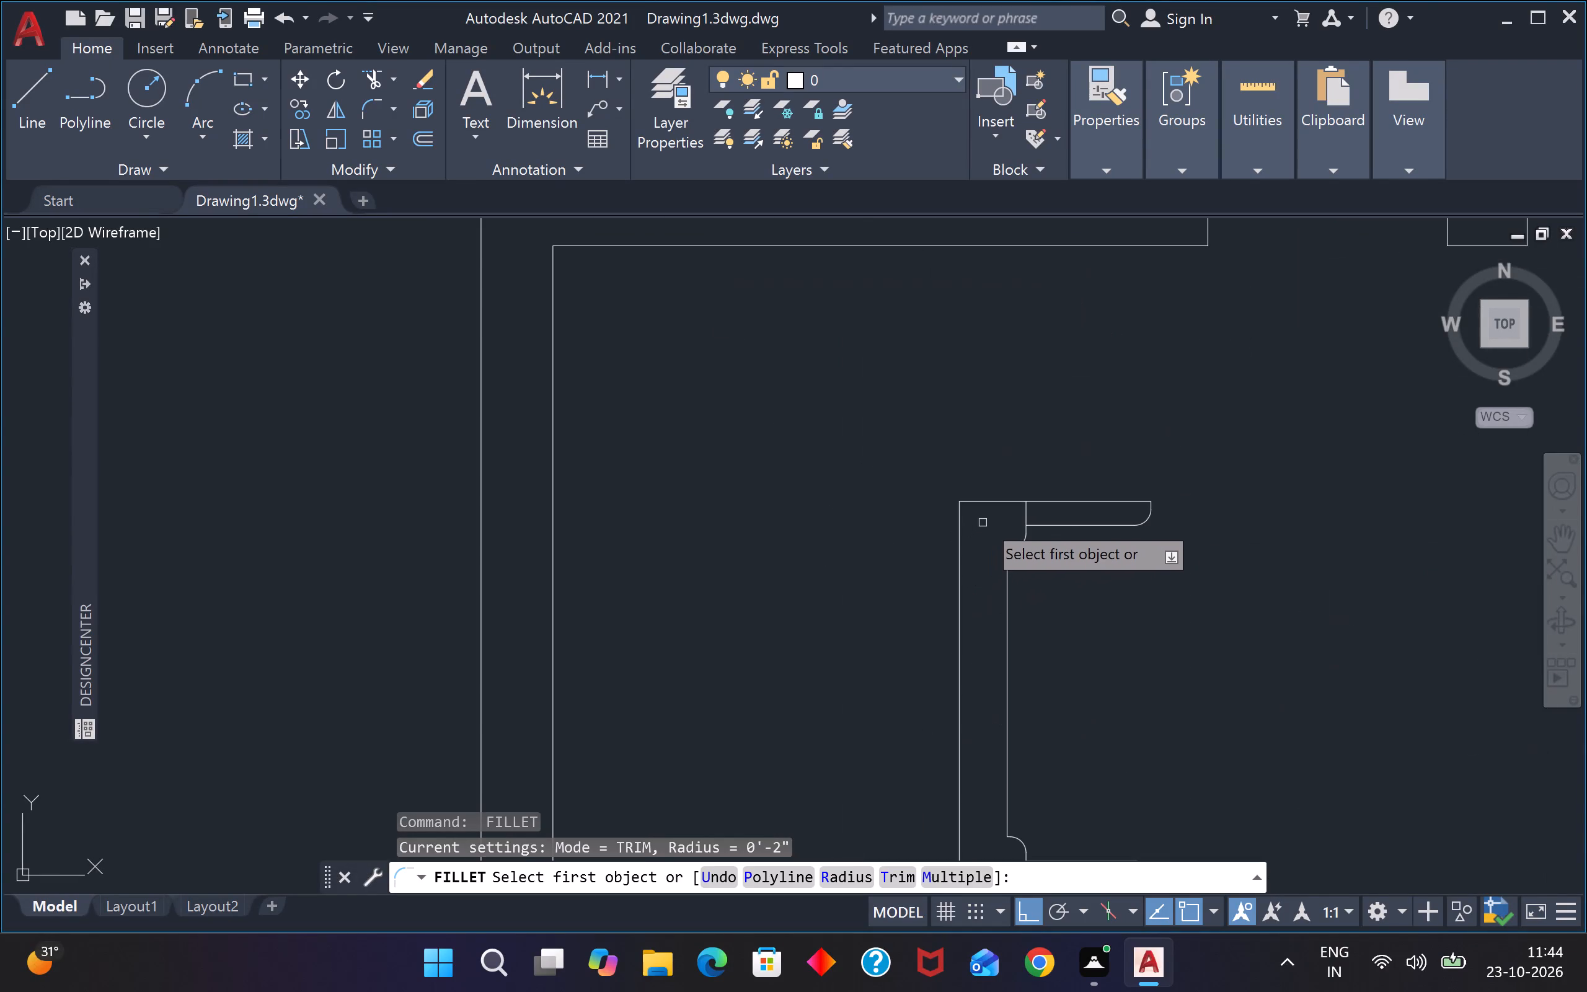
click(993, 502)
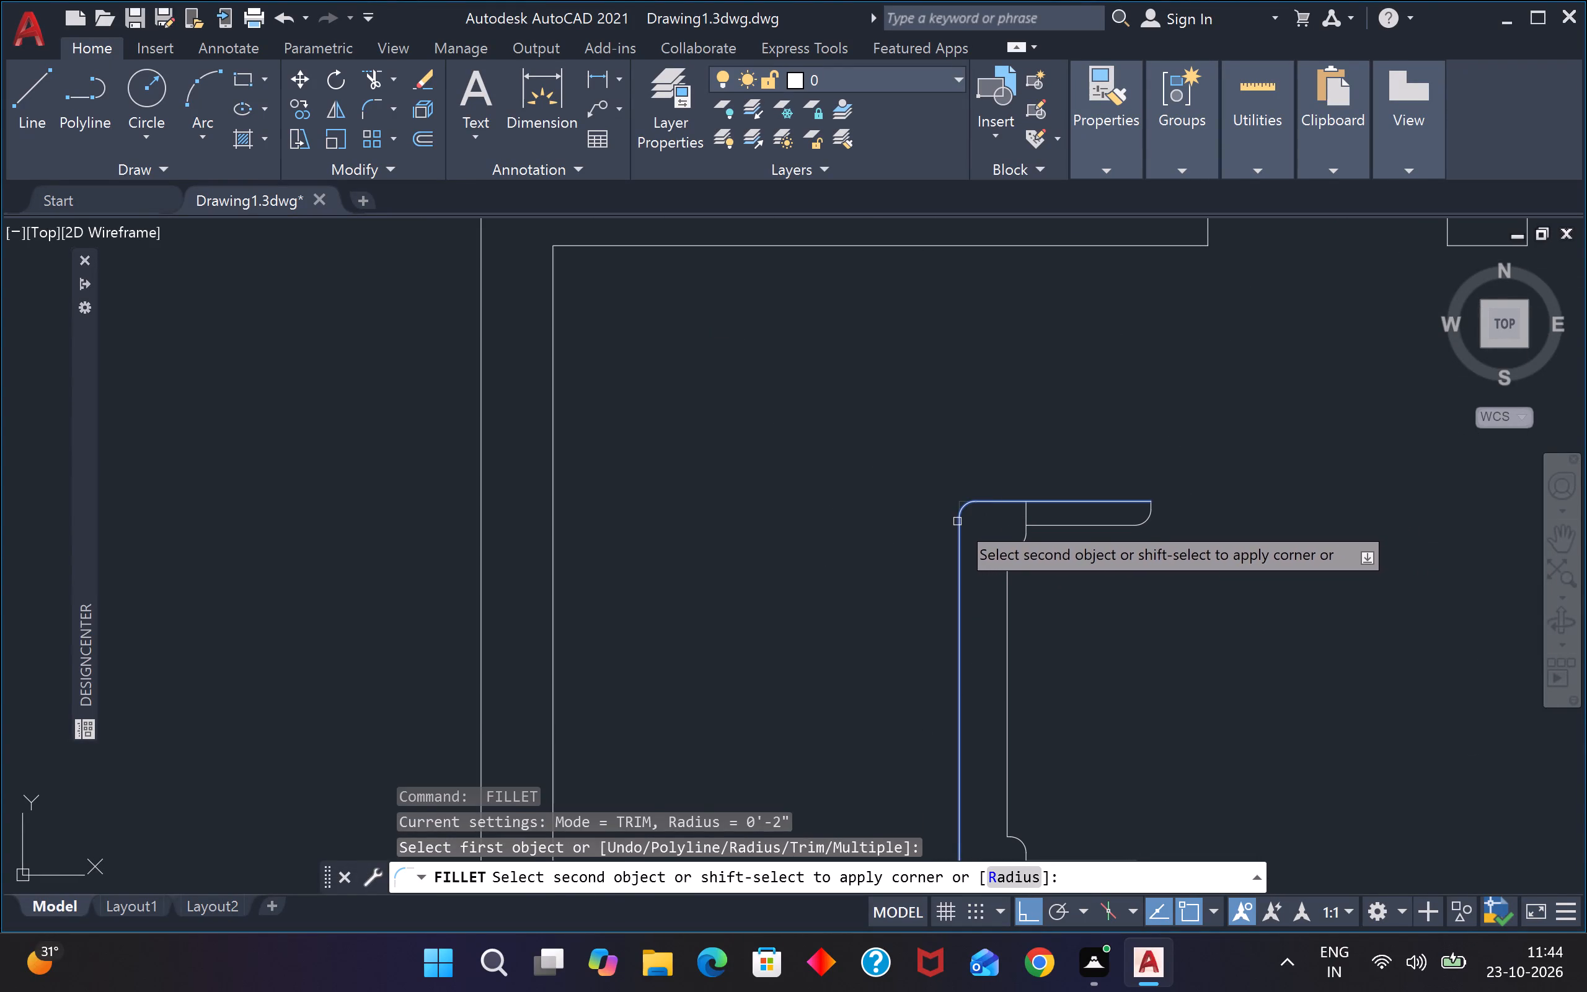
click(957, 521)
scroll(959, 527, down, 3)
scroll(967, 614, up, 3)
key(space)
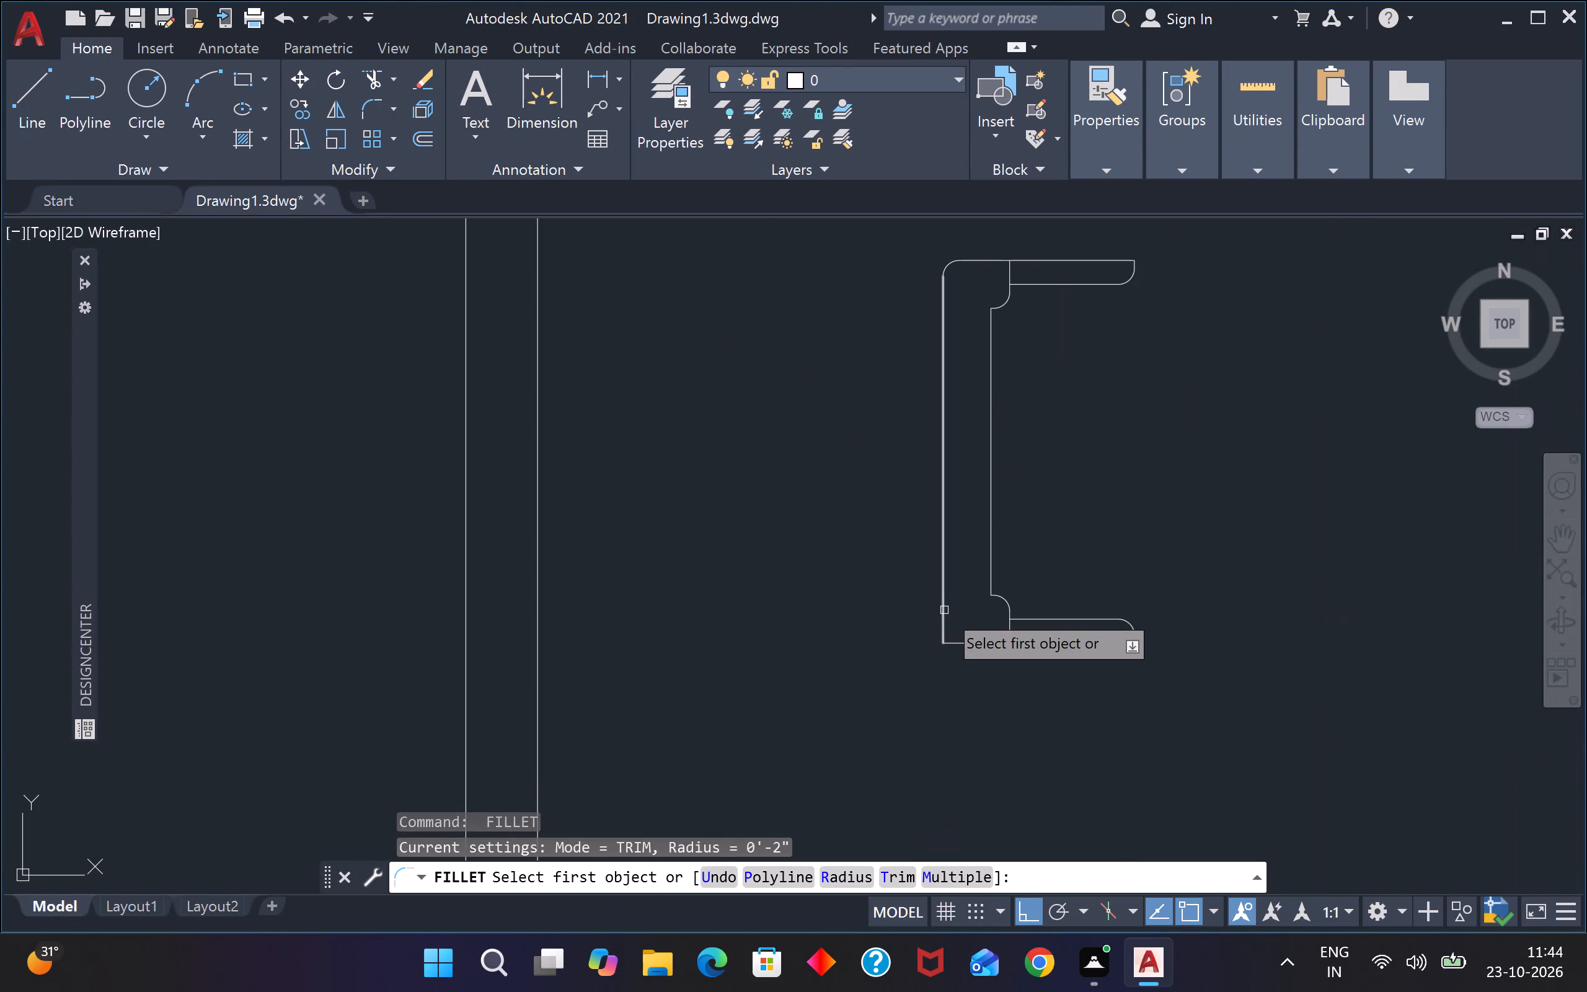
click(944, 609)
click(983, 640)
scroll(983, 639, down, 1)
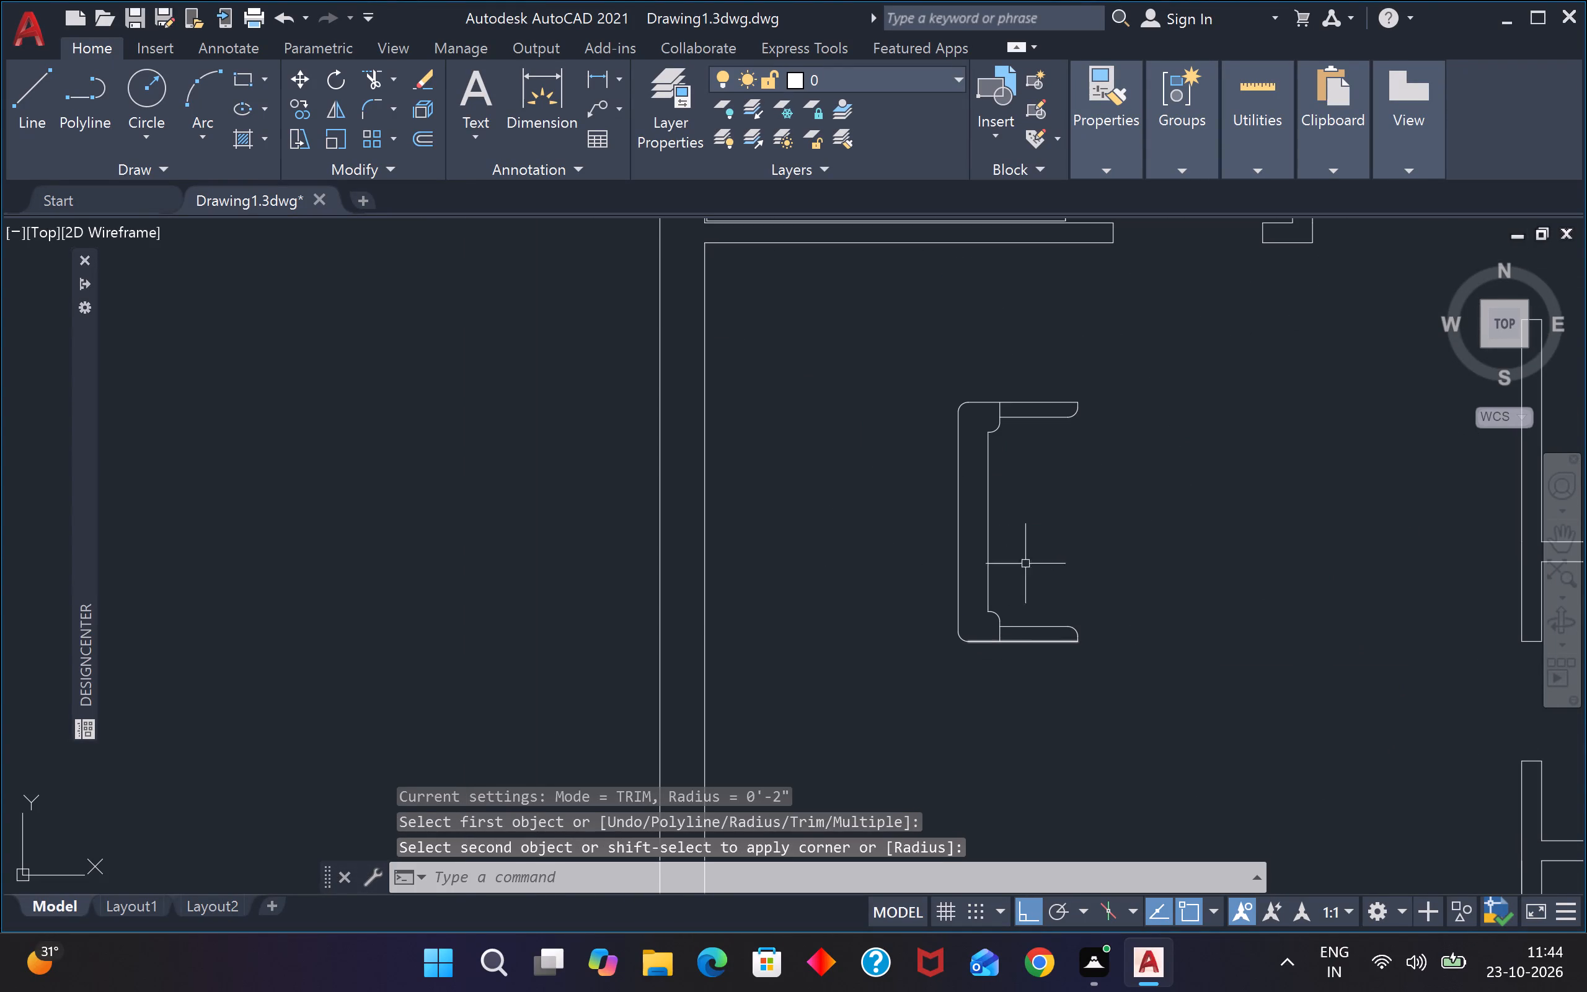
key(Escape)
key(Escape)
Draw a 1'6" by 1'6" rectangle in the open space east of the C-shaped sofa frame.
key(r)
text(ec)
key(space)
click(1257, 441)
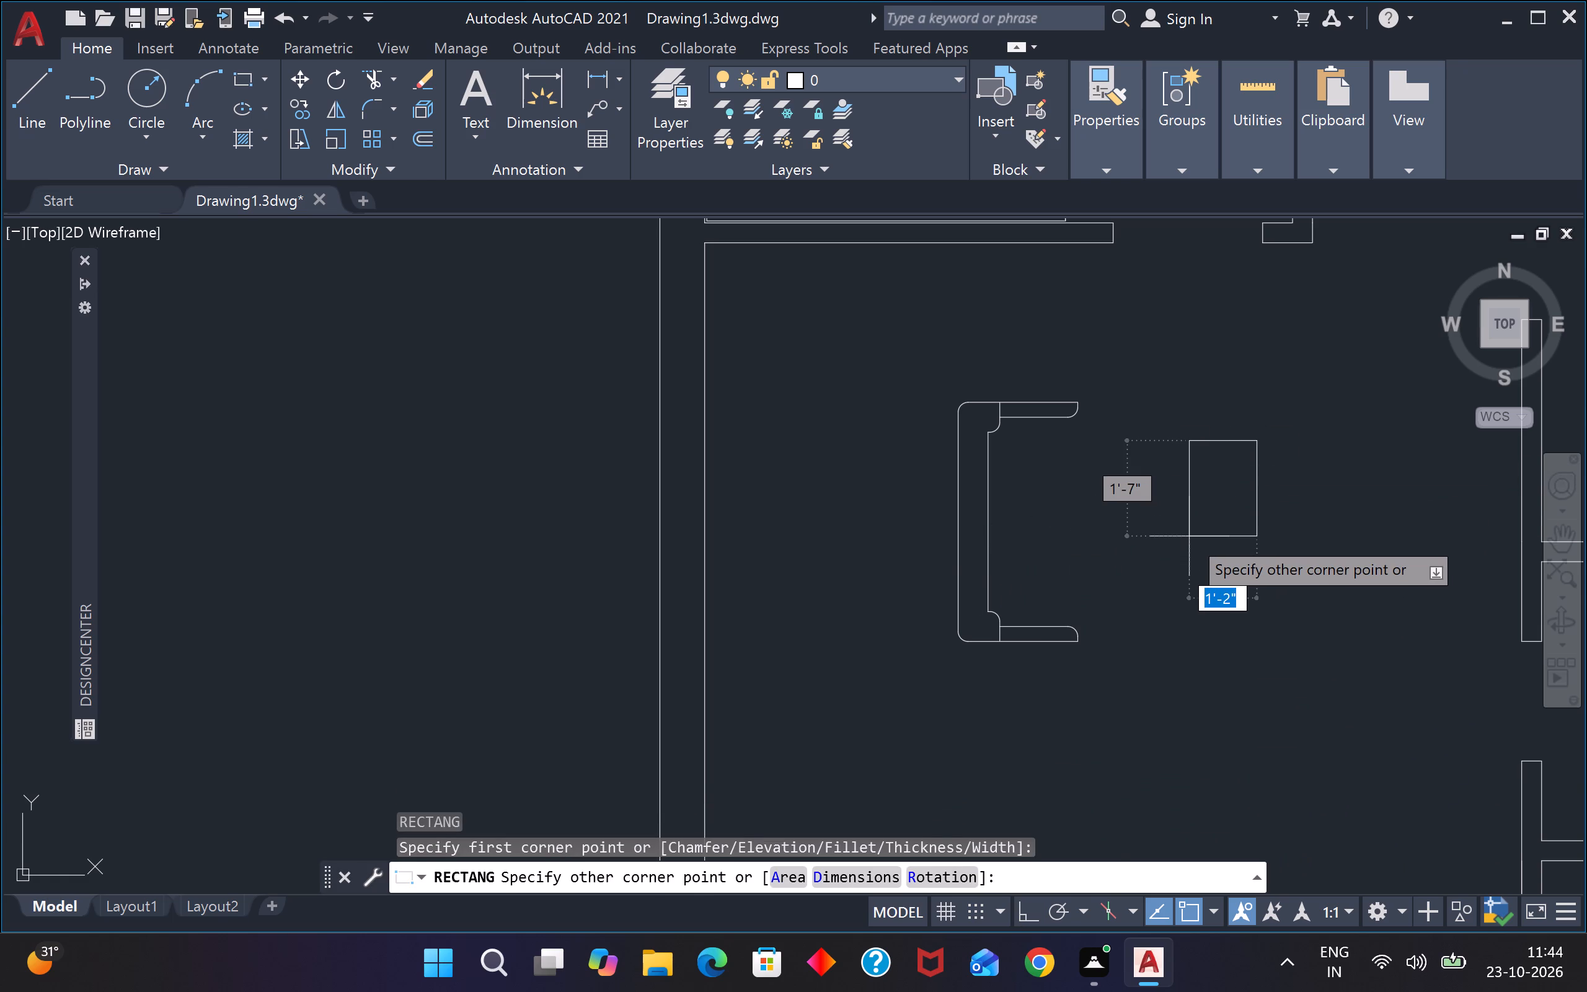
key(1)
key(apostrophe)
text(6")
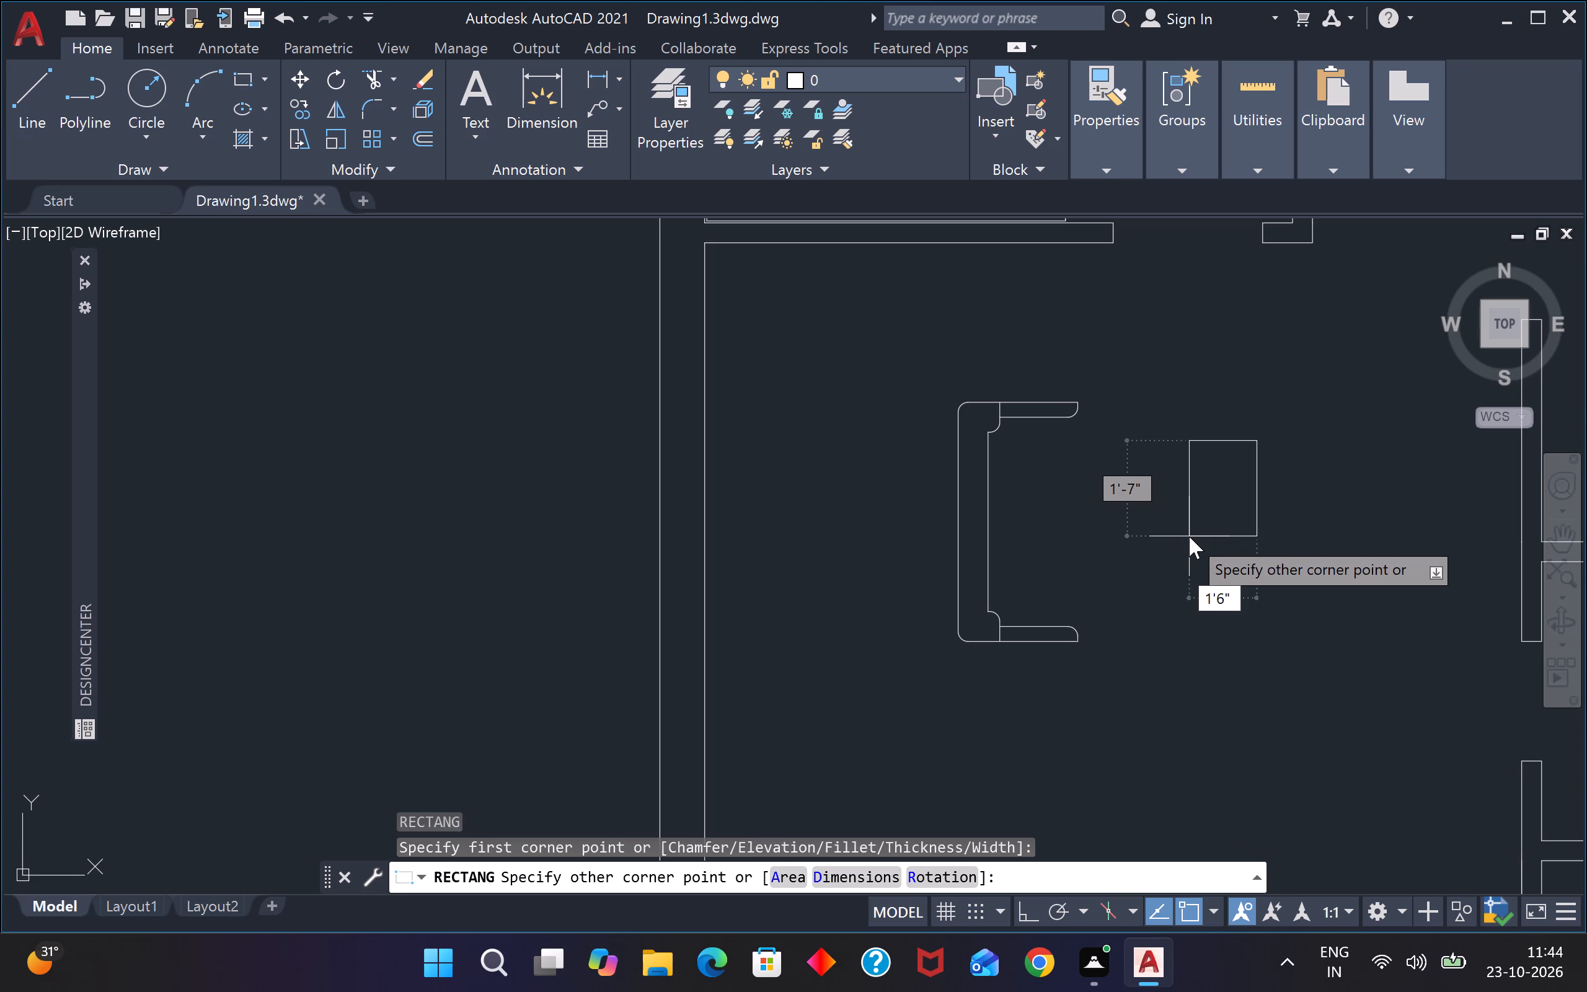
key(Tab)
text(1')
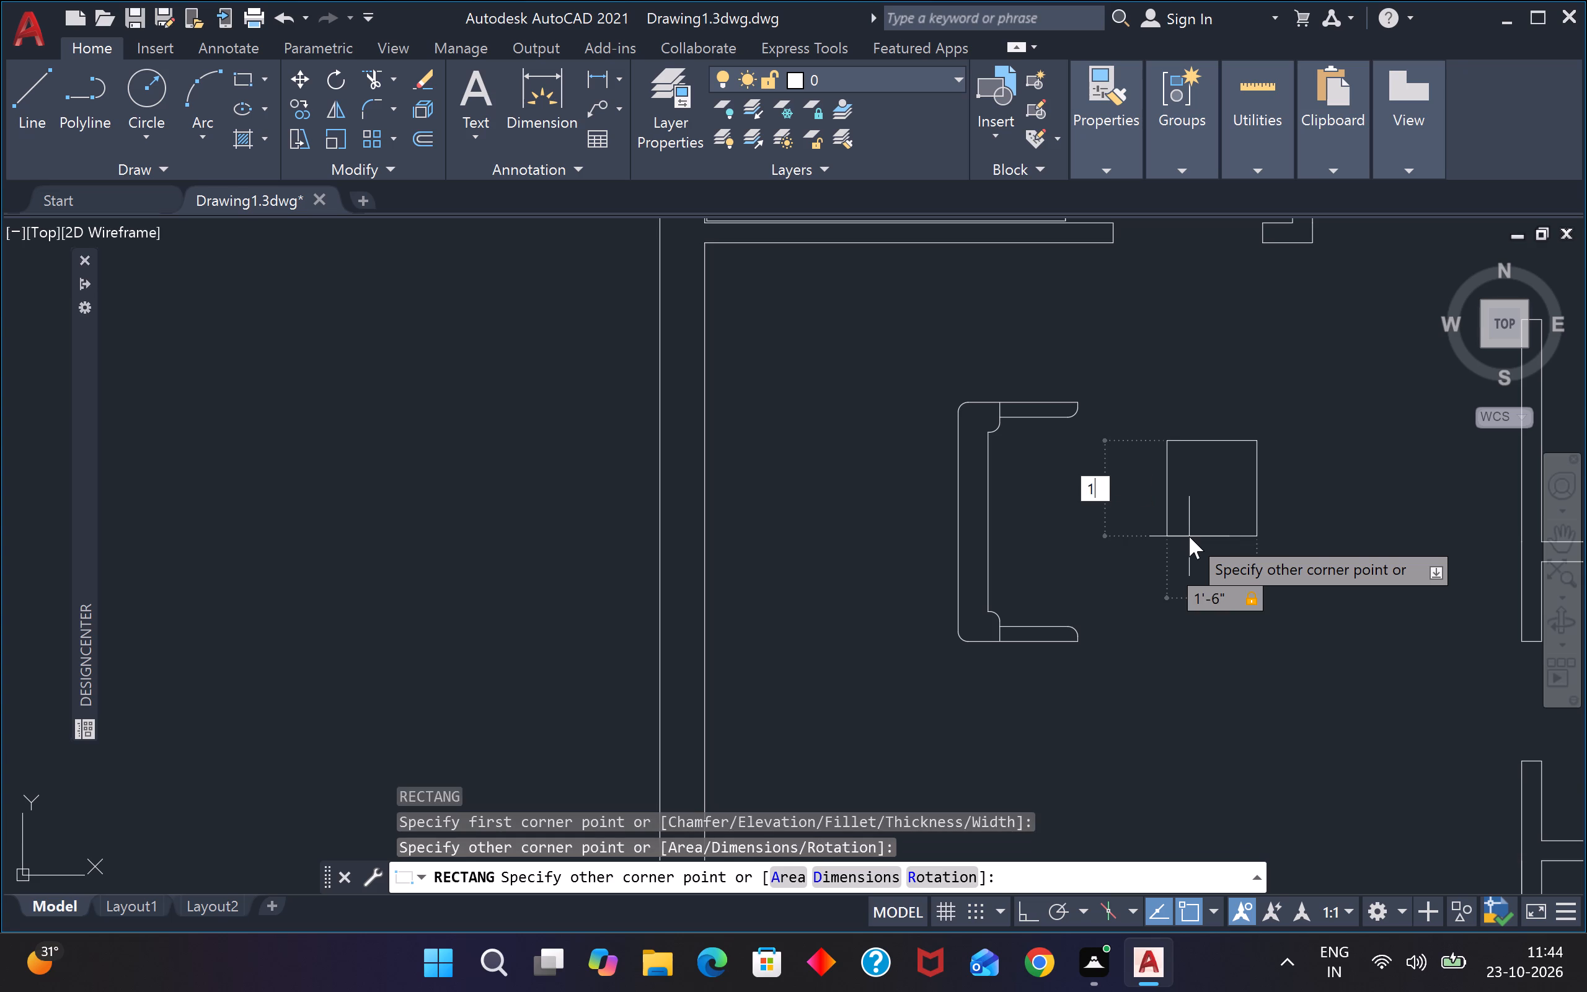
text(6")
key(Return)
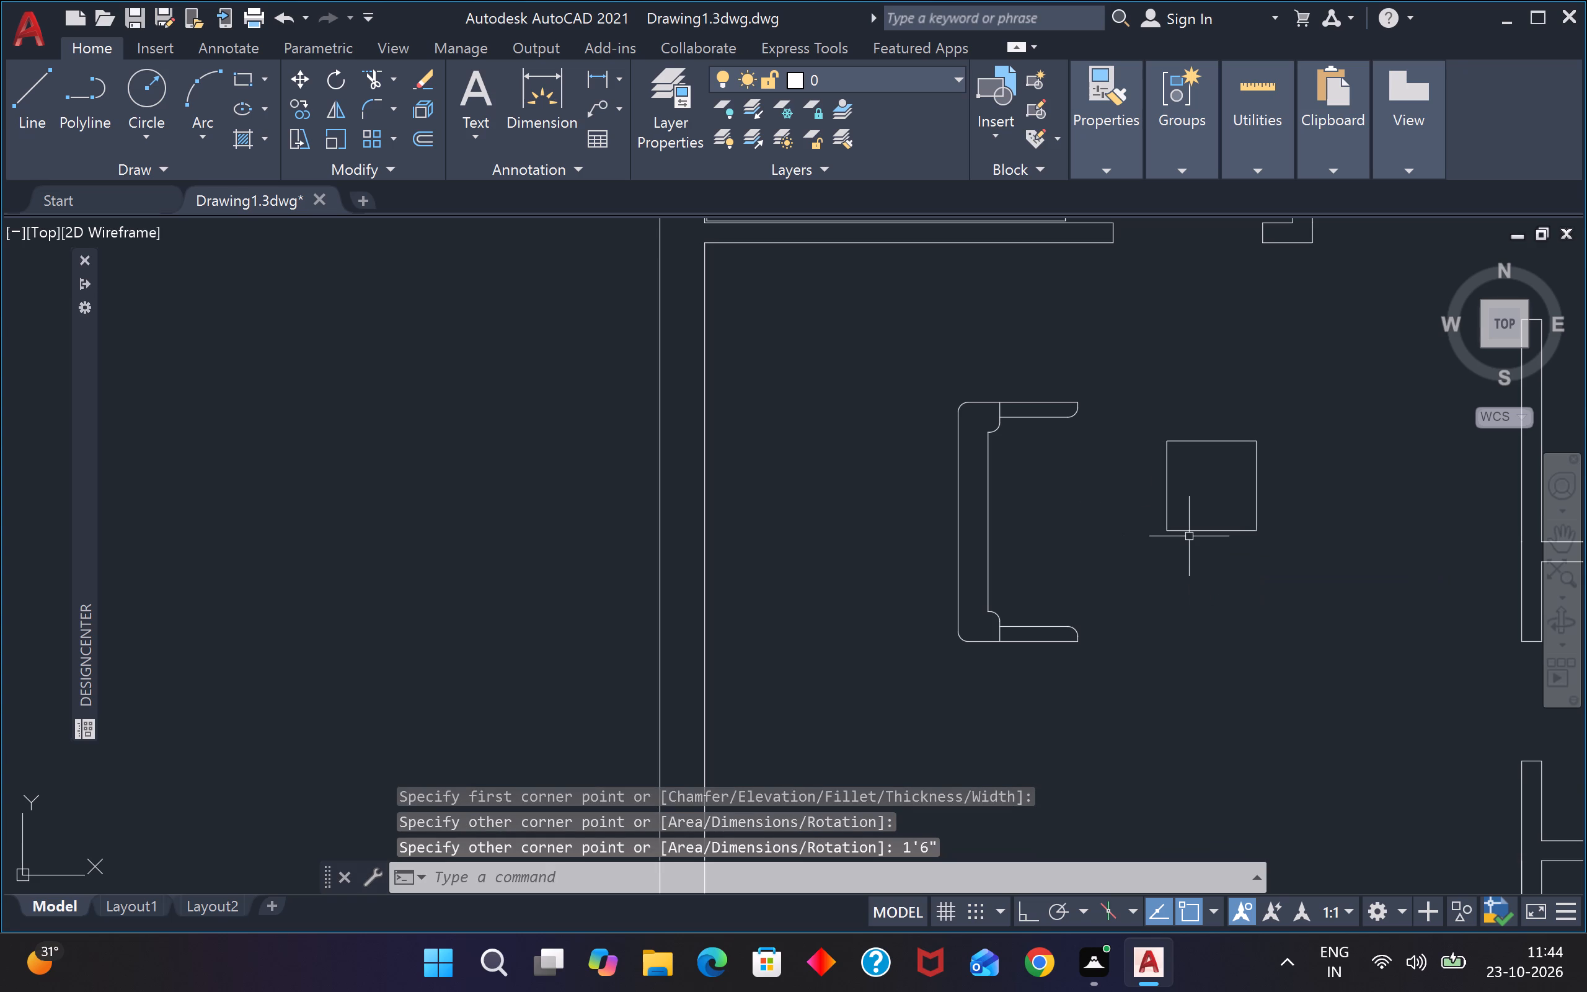
Copy the square by its northwest corner into the C-shape twice, one directly below the other, starting at the north inner arc's center.
click(1263, 454)
click(1256, 474)
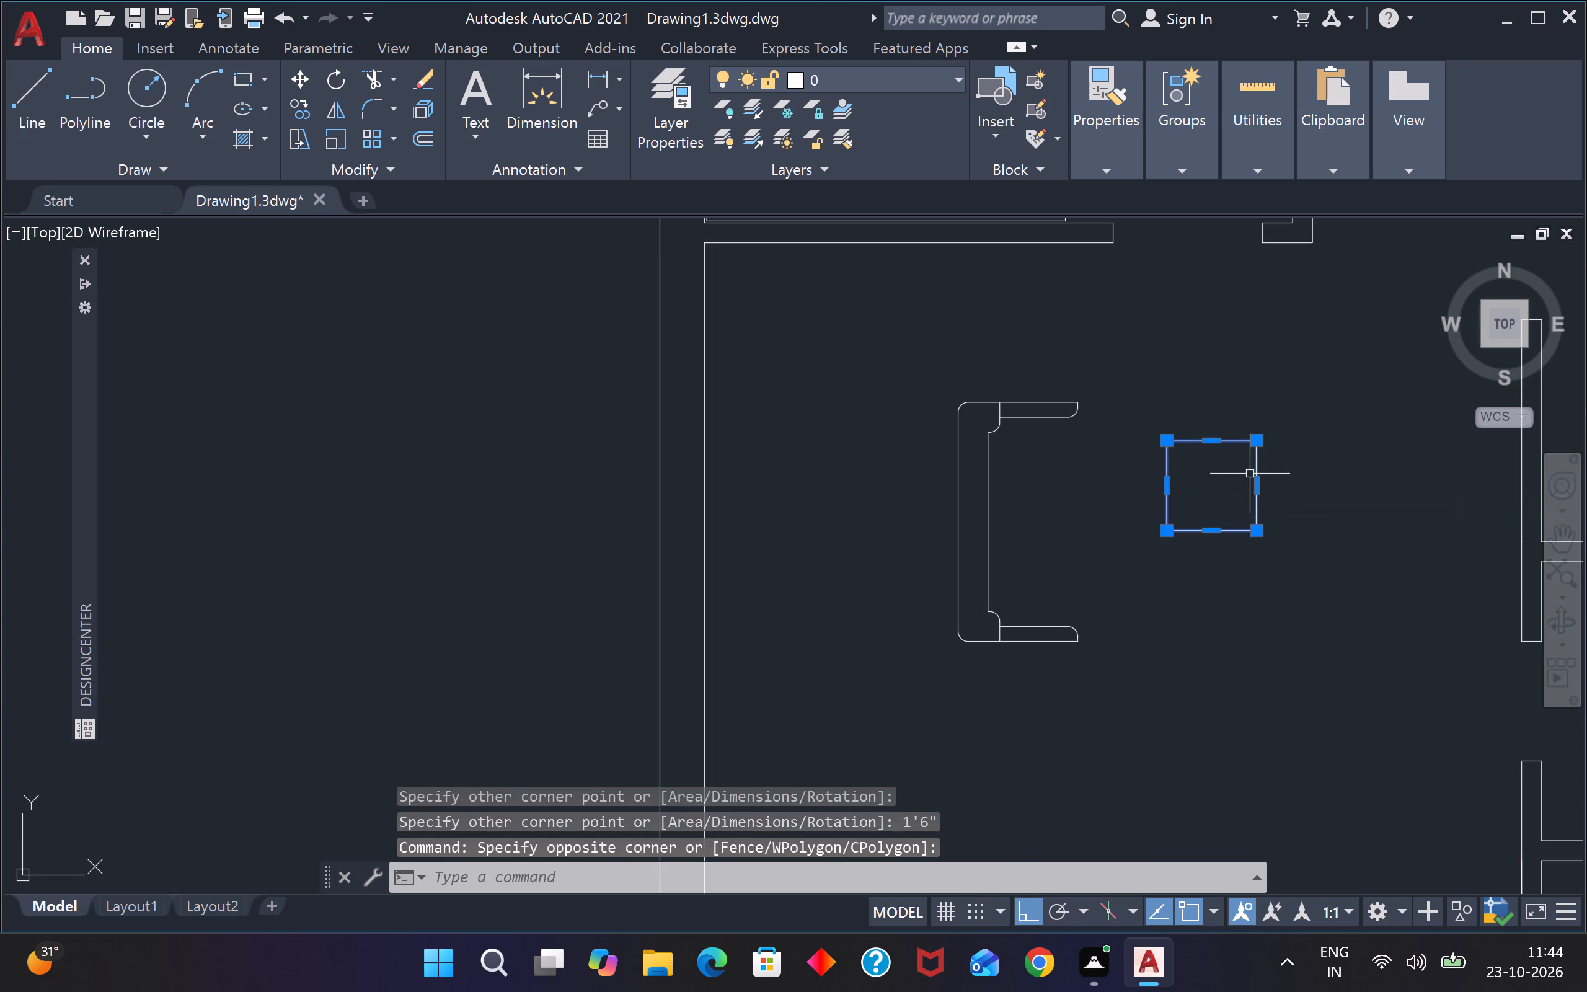
key(c)
key(o)
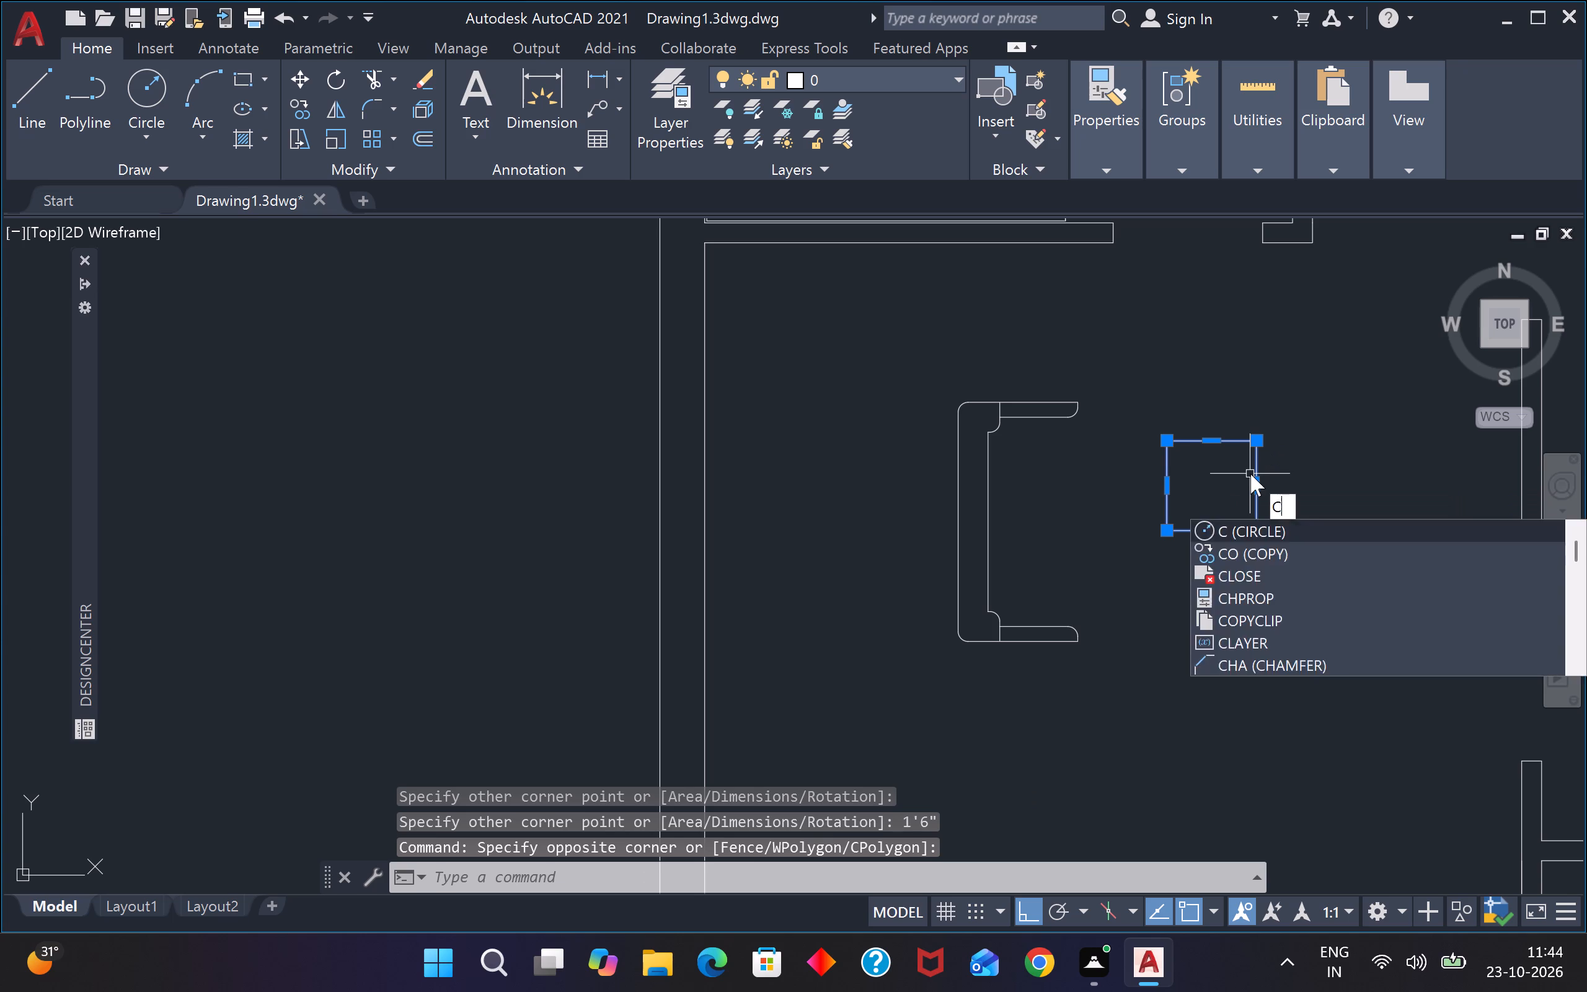
key(Return)
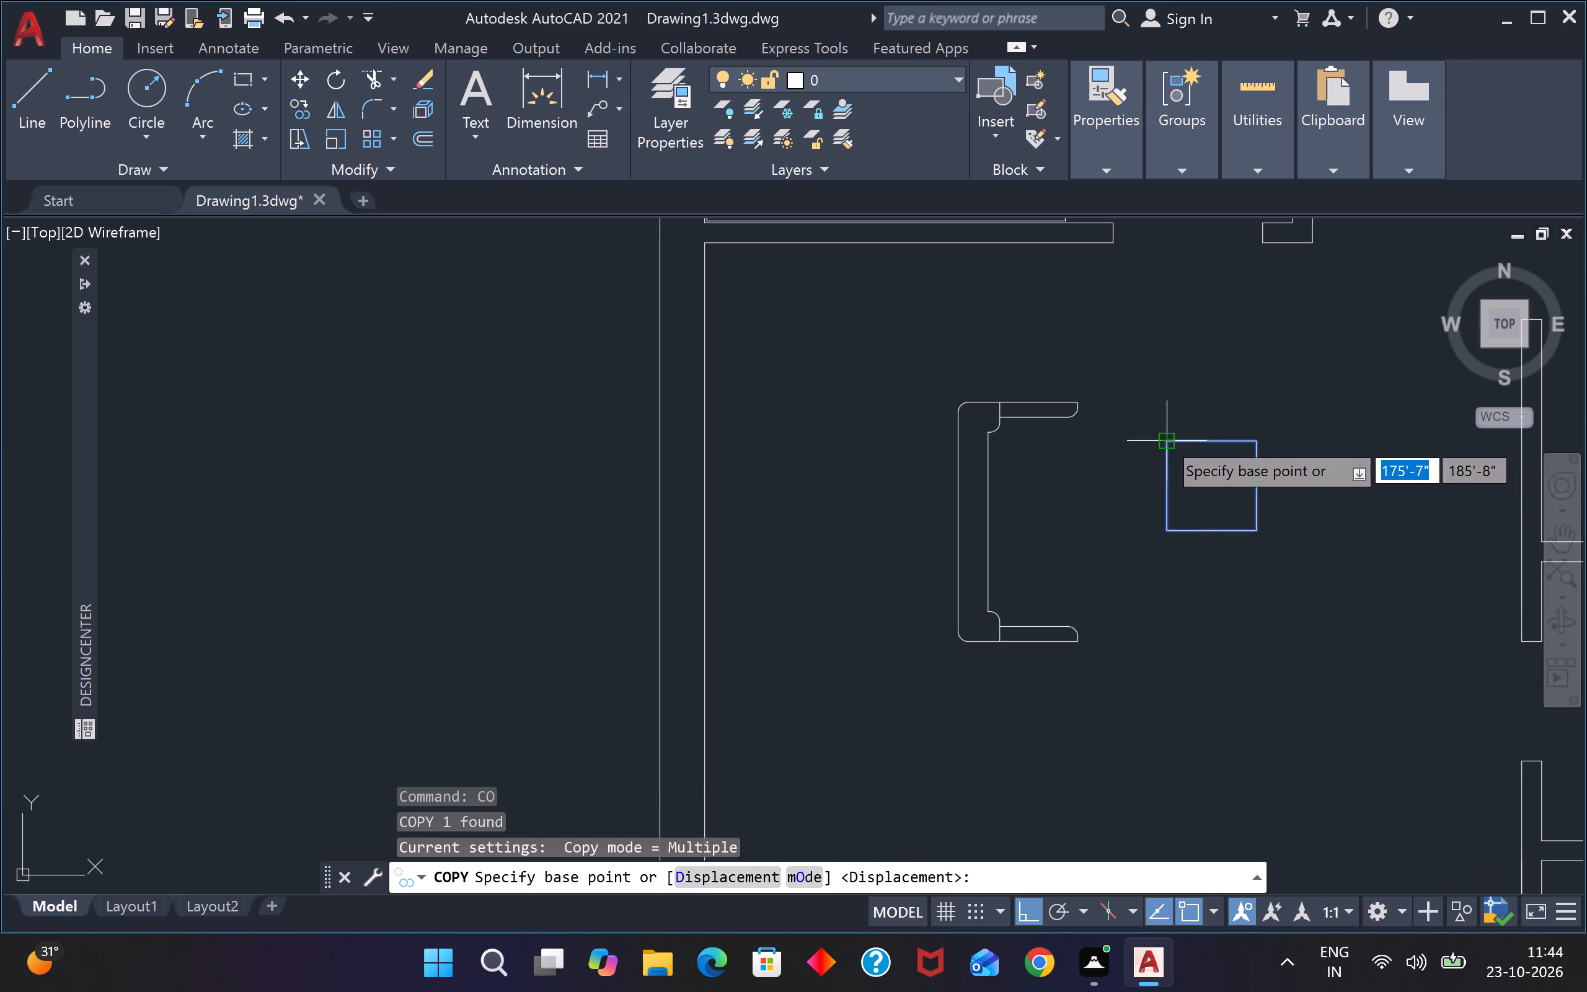
click(1165, 438)
scroll(1040, 436, up, 2)
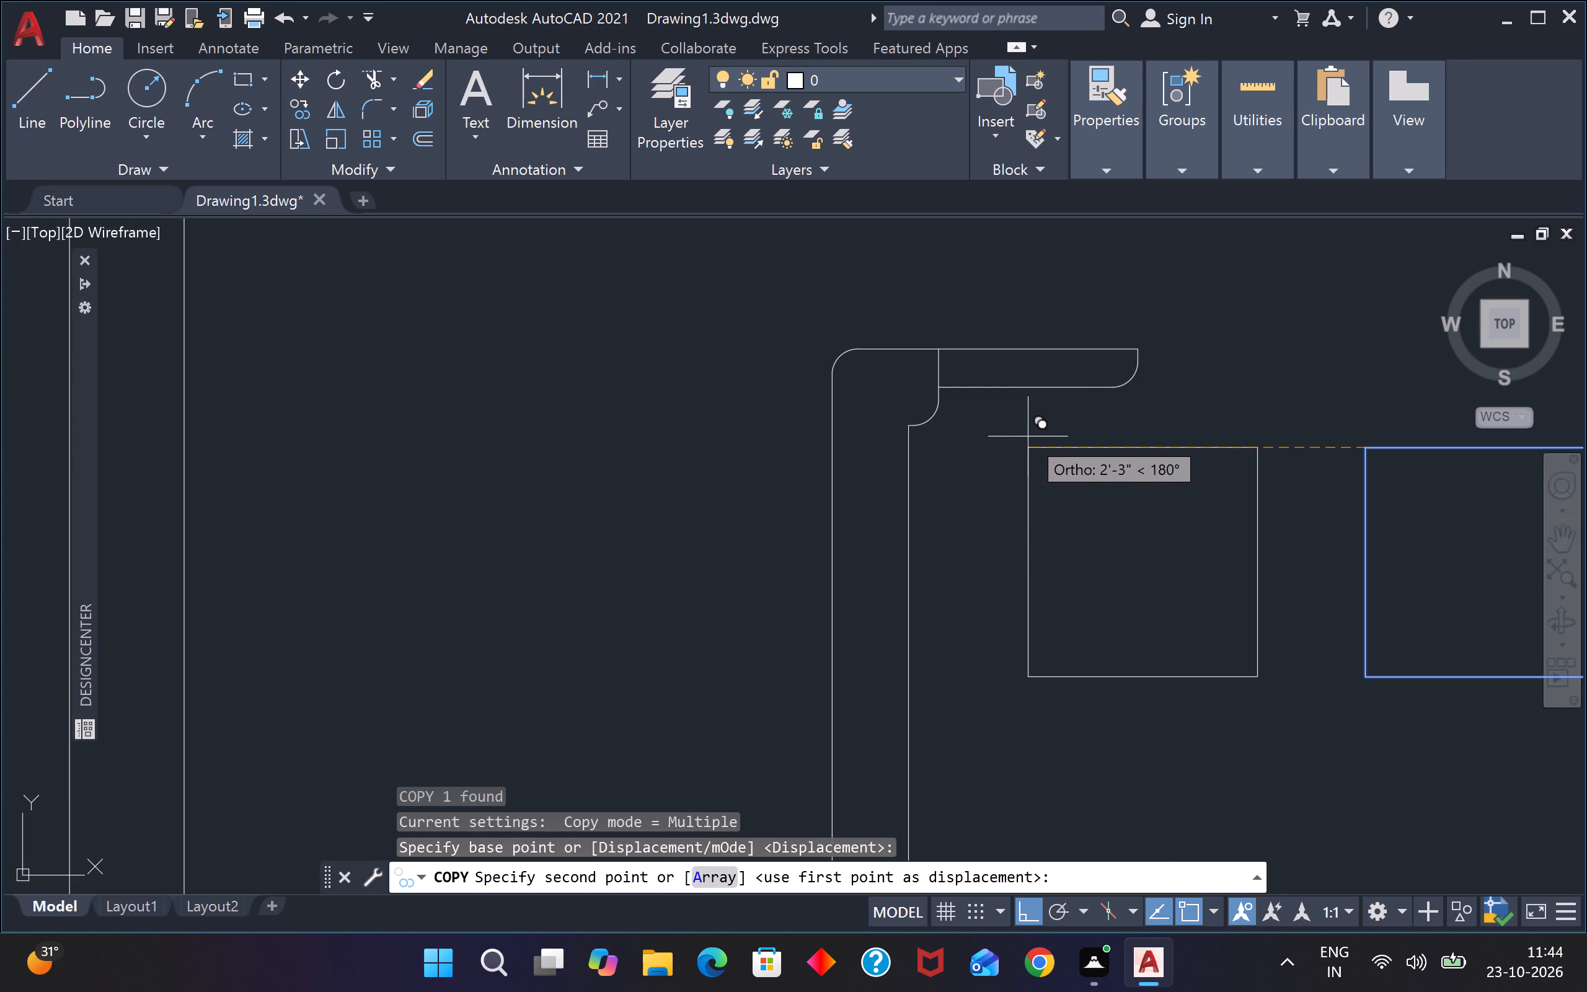
key(F8)
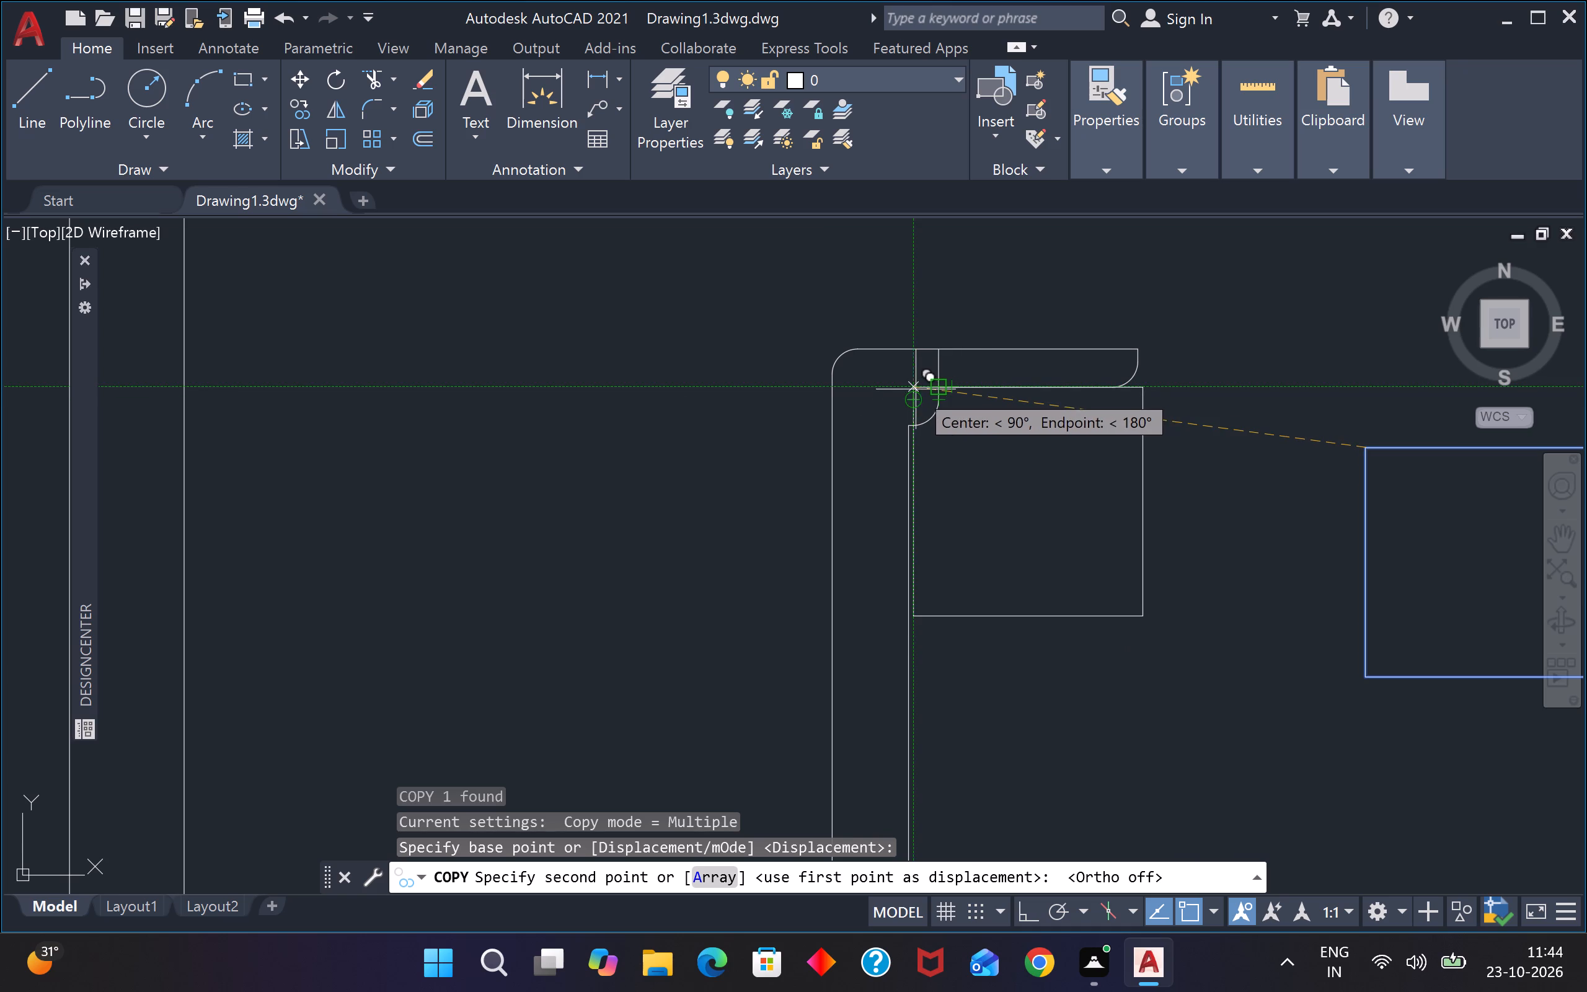
click(913, 400)
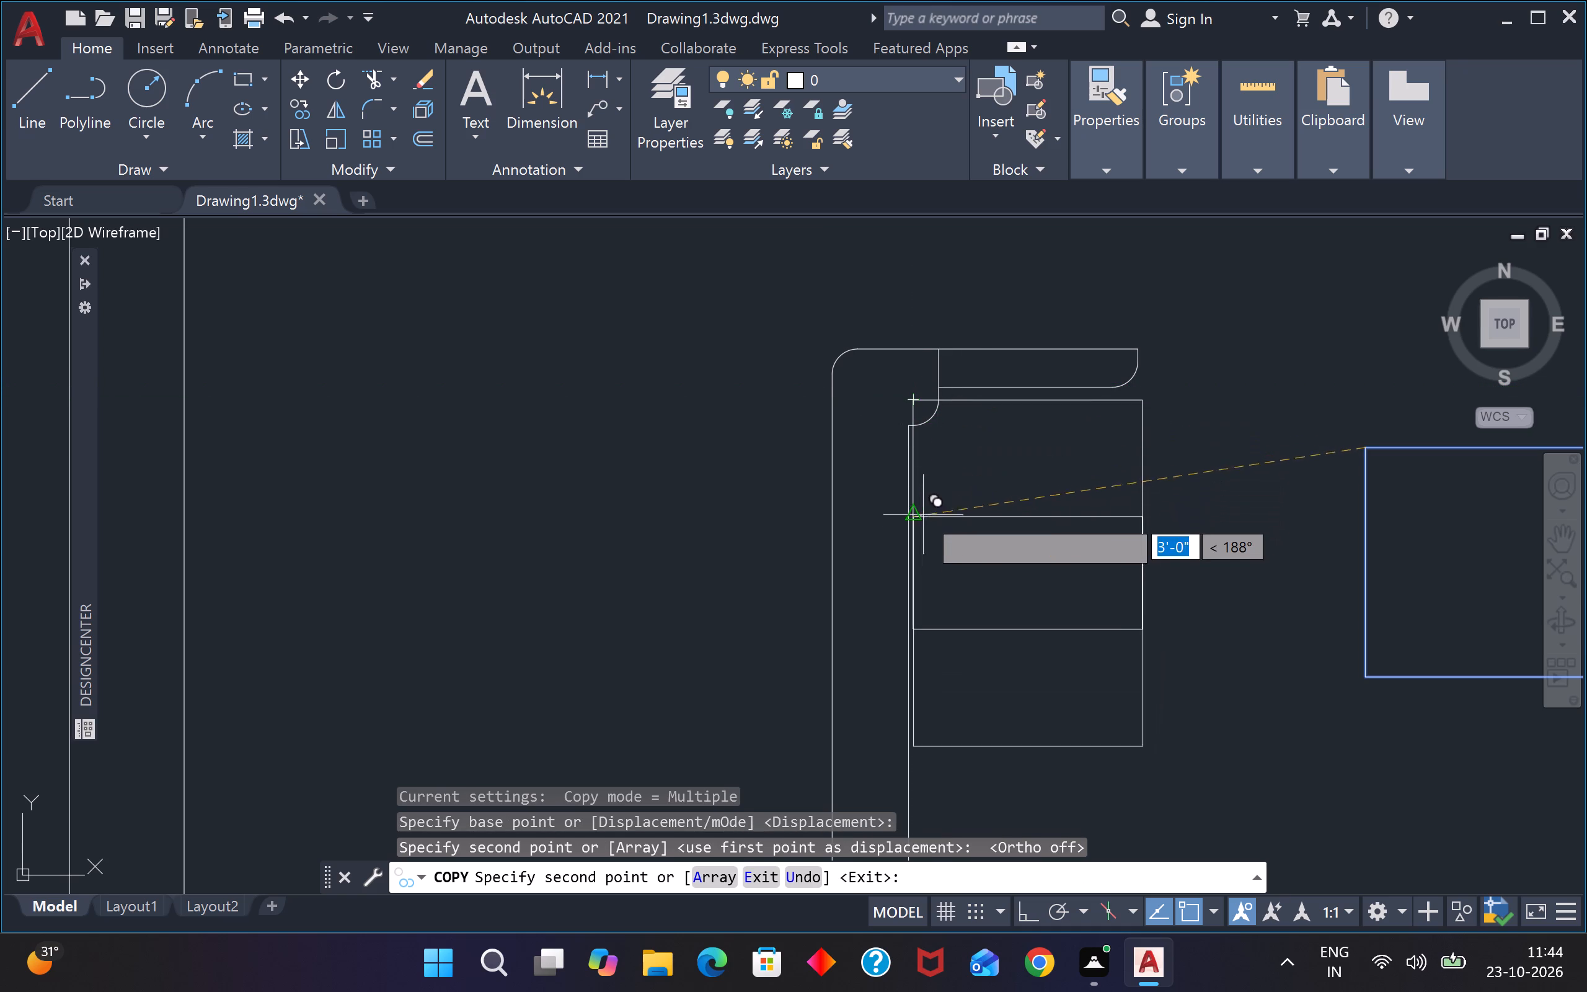
scroll(923, 512, down, 3)
scroll(921, 544, up, 3)
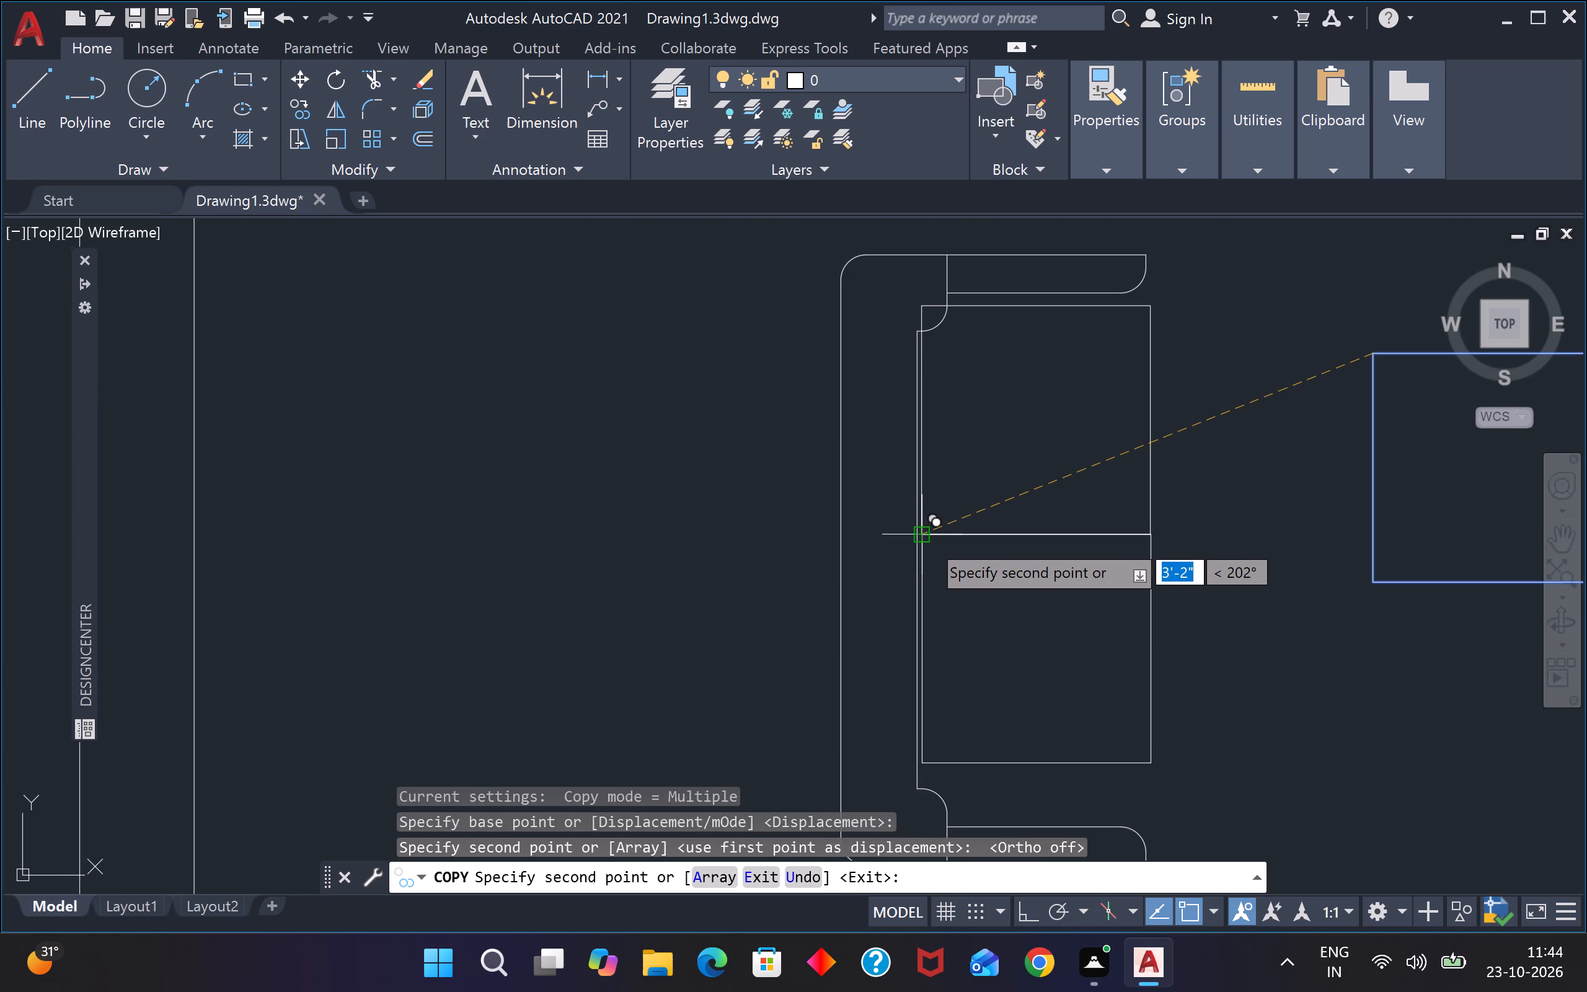
click(927, 539)
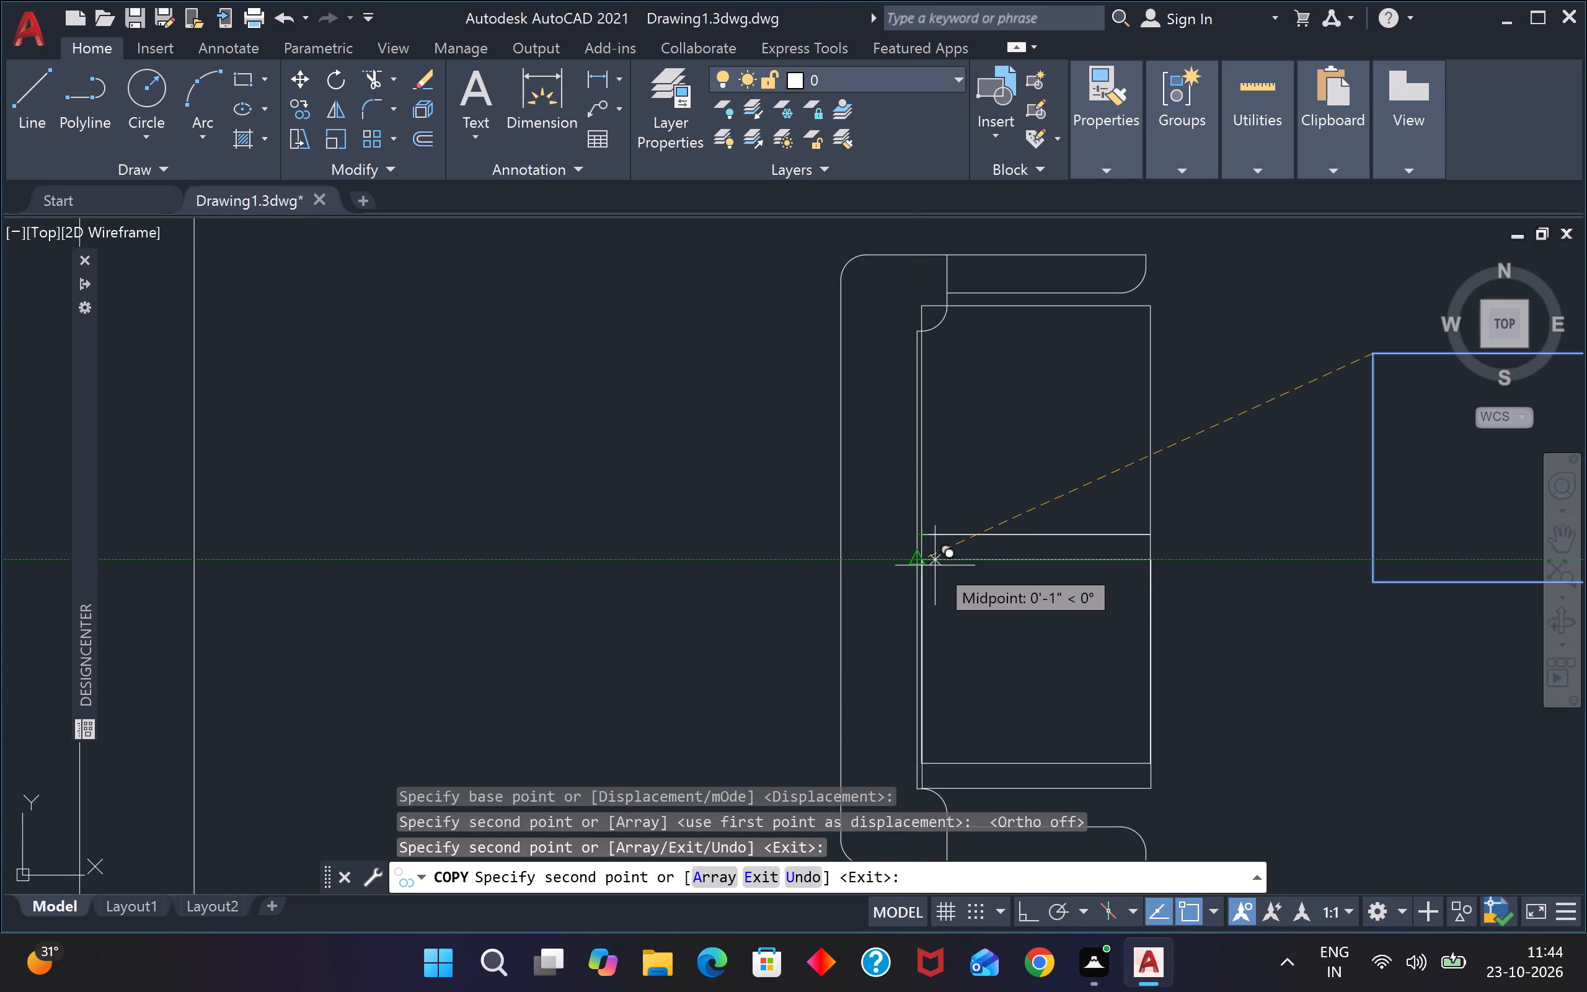
key(Escape)
Trim the upper seat square's northwest corner where it overlaps the C-shape's rounded inner corner.
scroll(1022, 485, down, 5)
scroll(1022, 516, up, 3)
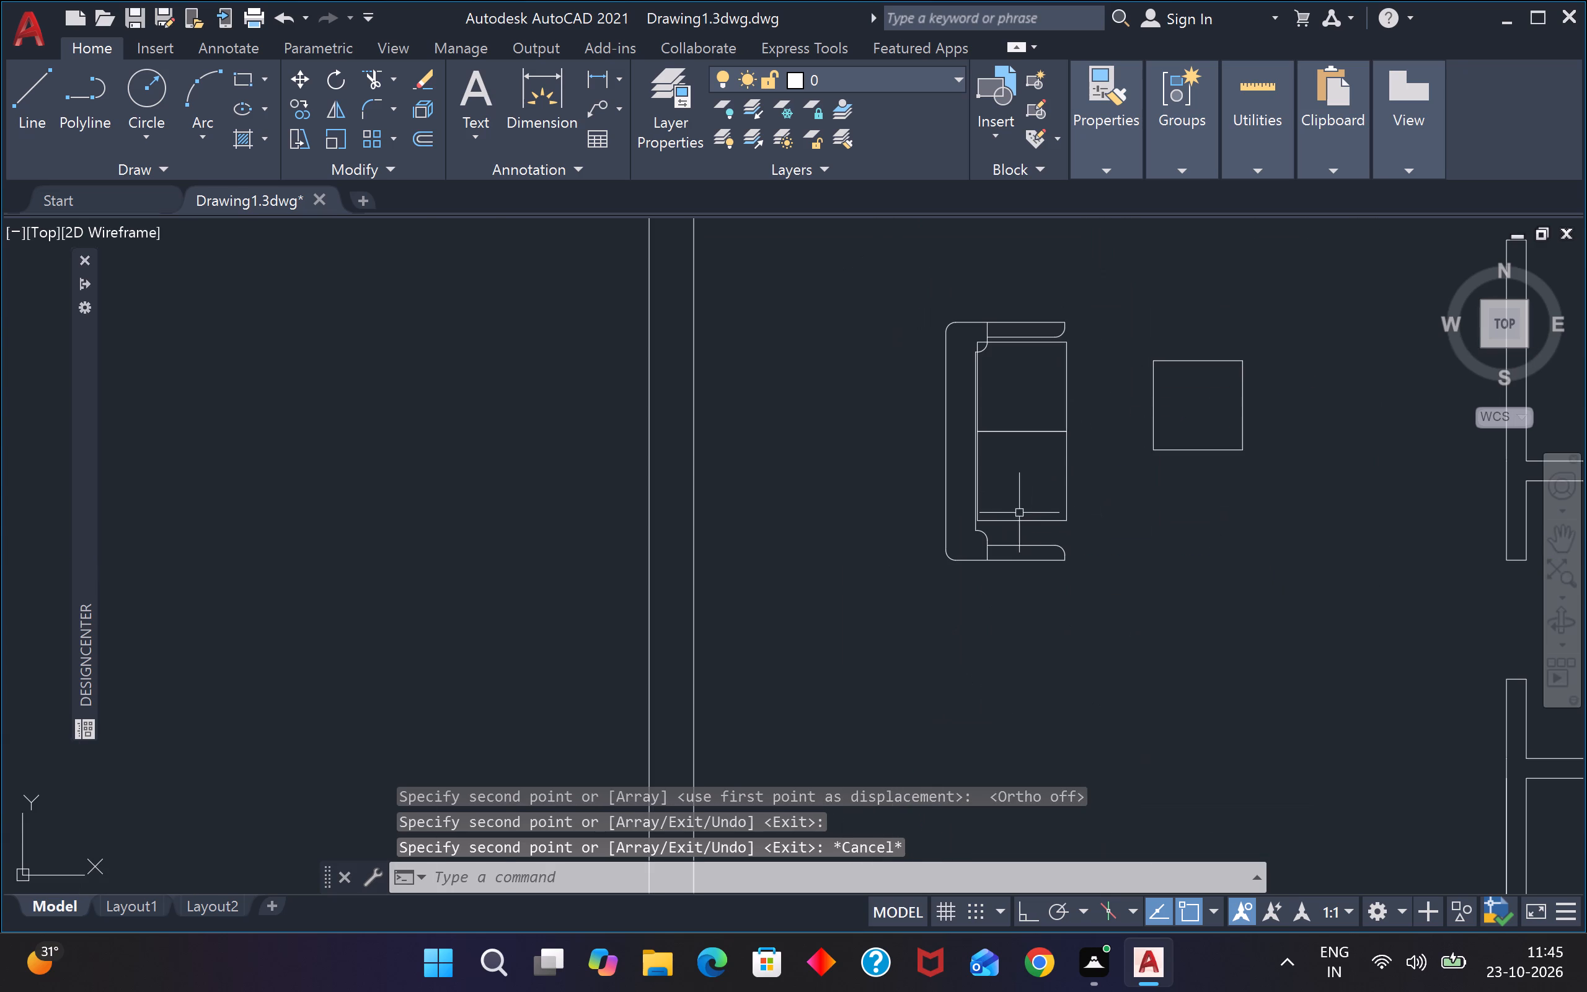
key(t)
key(r)
key(space)
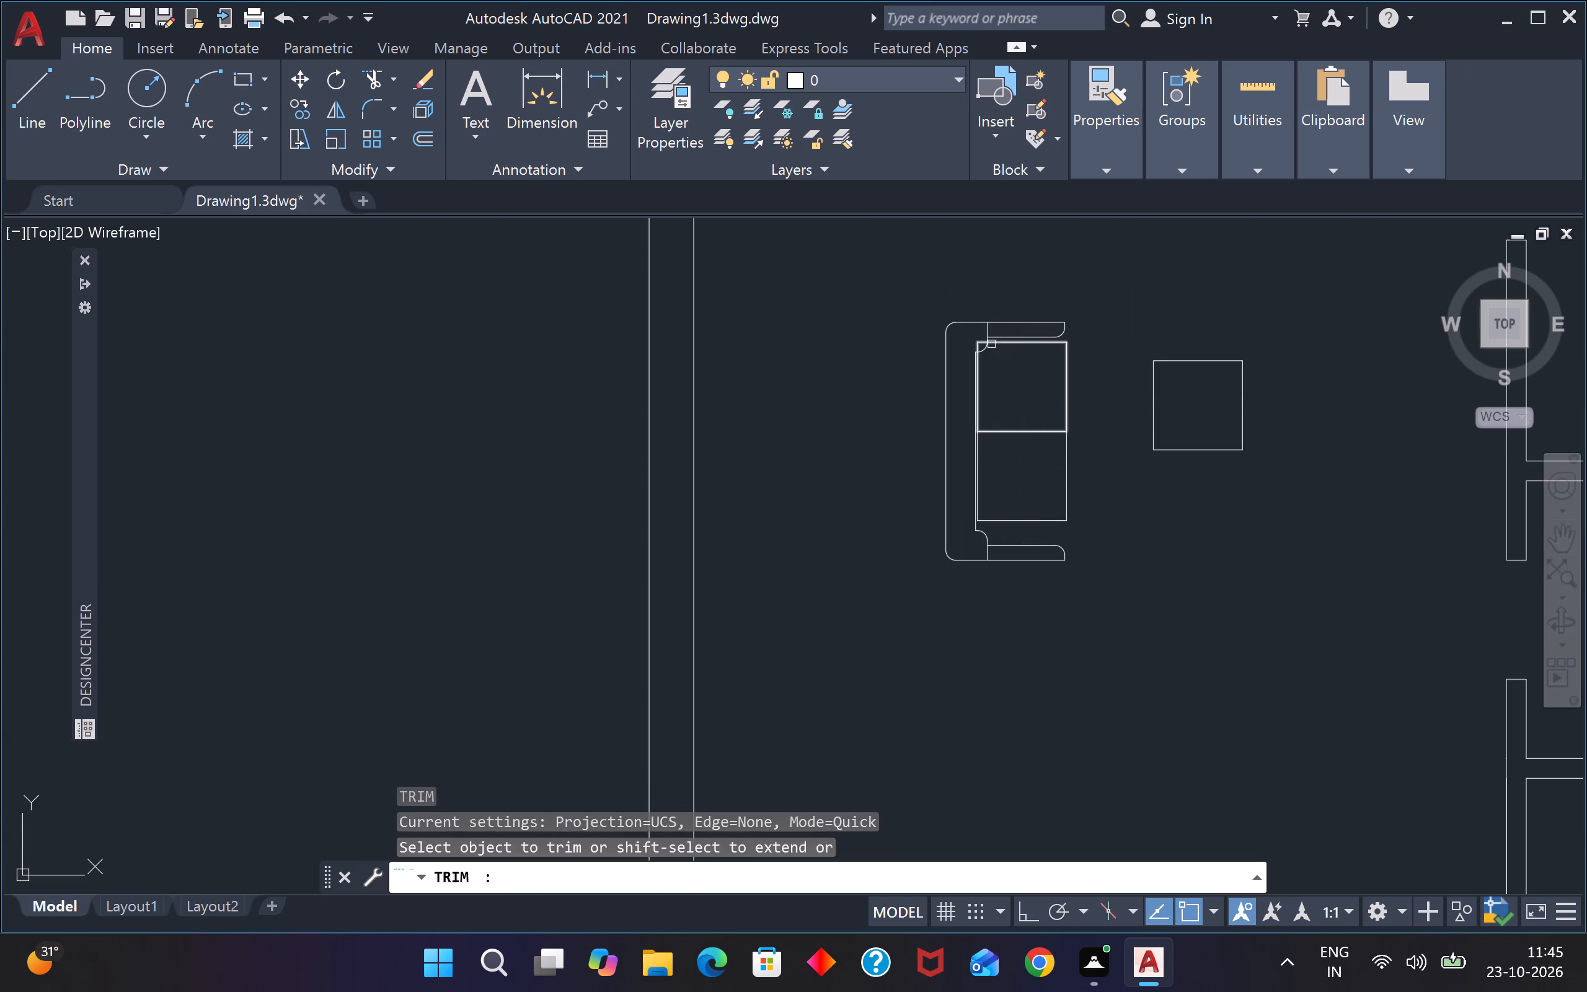
scroll(966, 348, up, 3)
click(1037, 299)
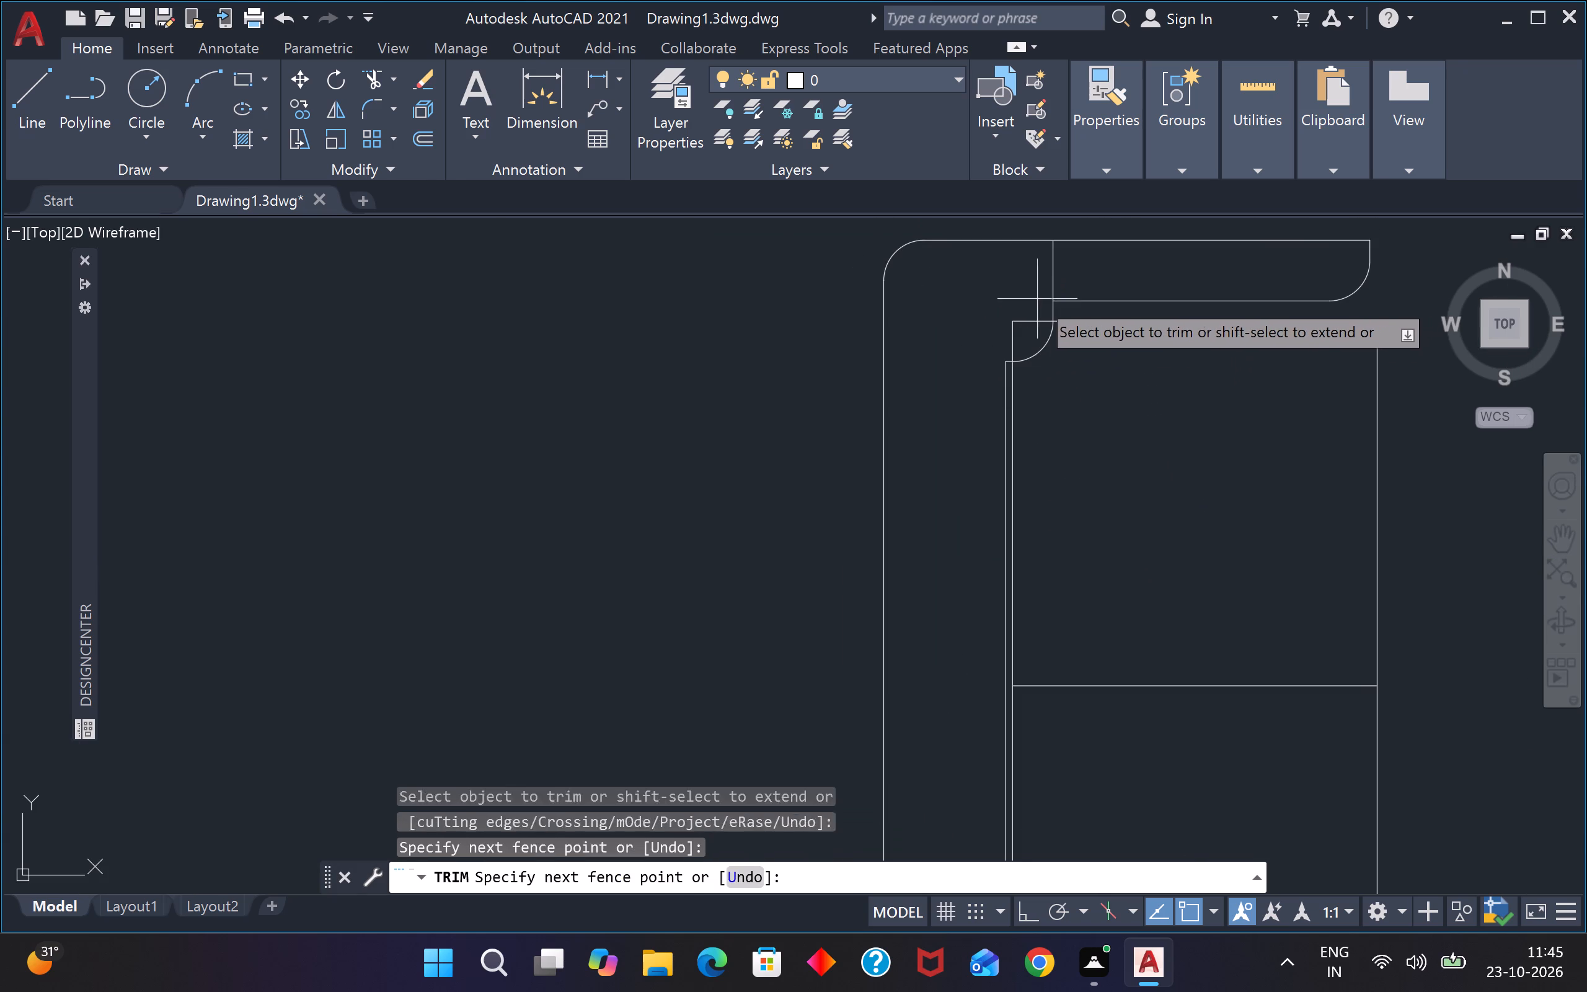
click(996, 345)
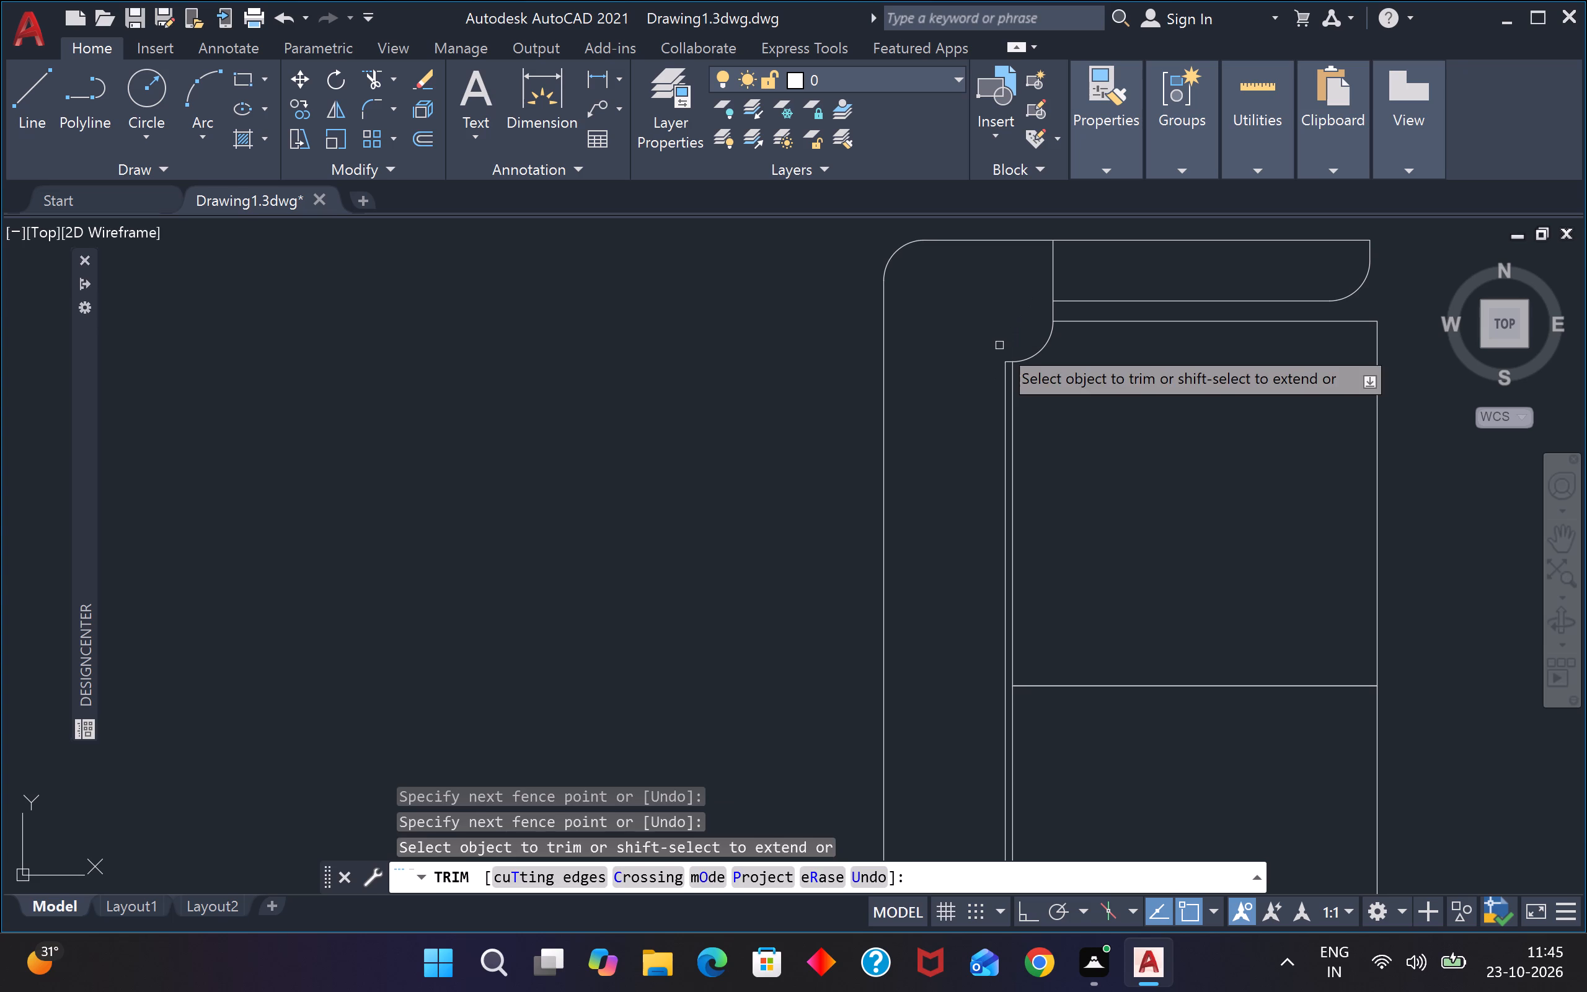
key(Escape)
key(Escape)
scroll(1035, 459, down, 1)
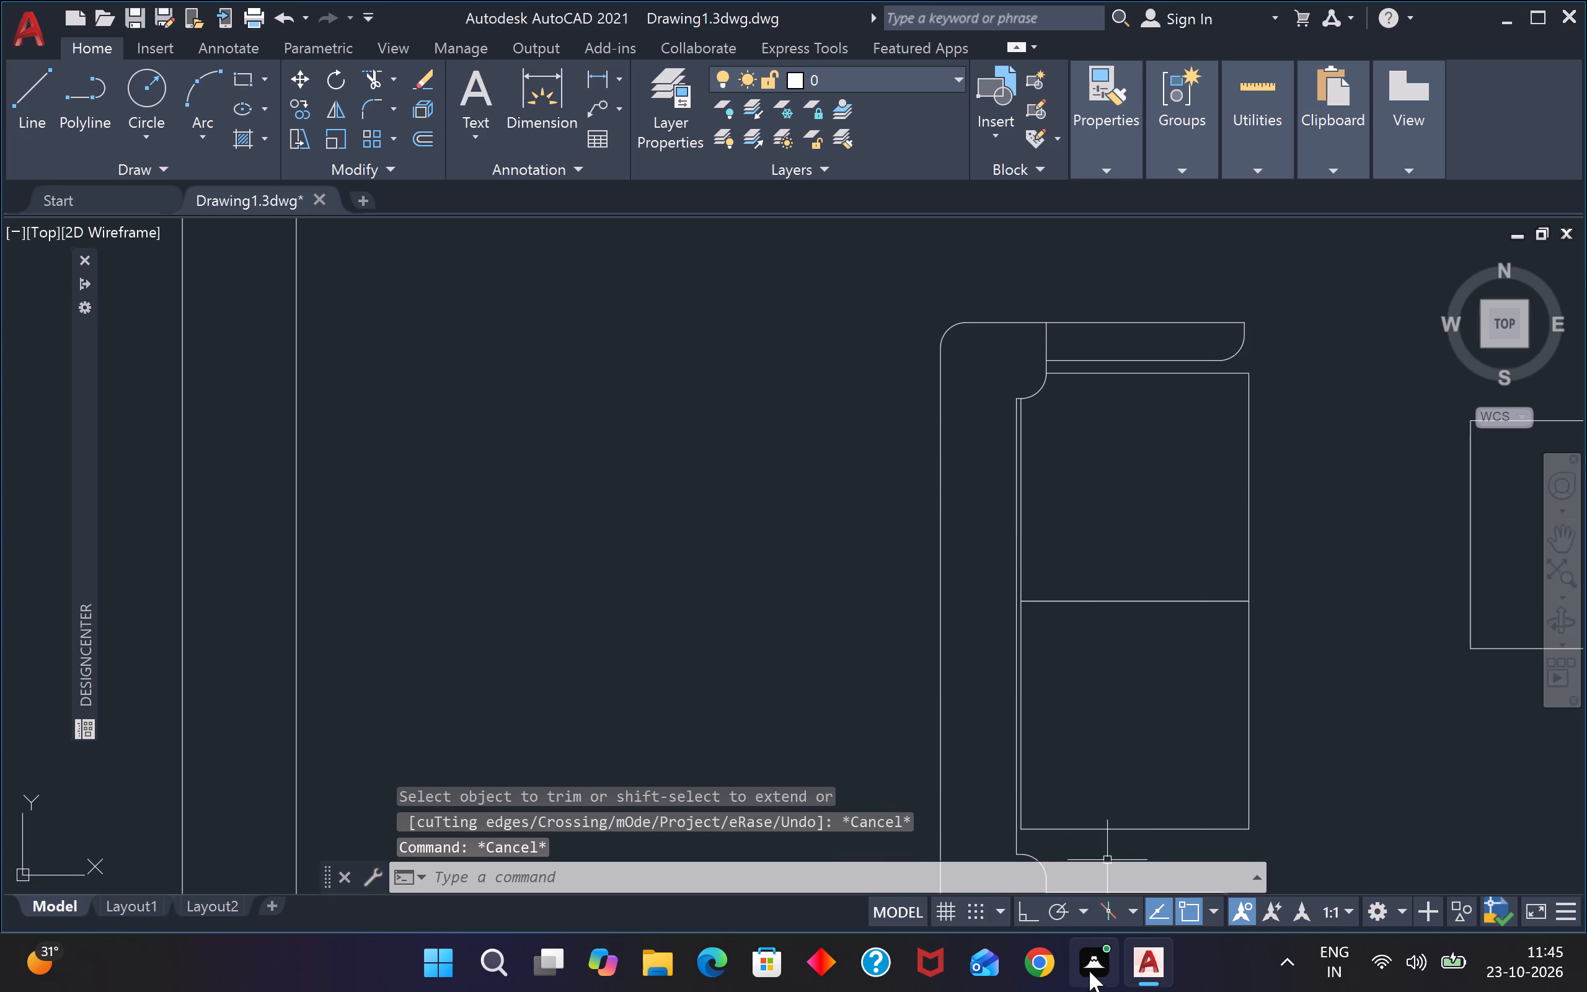
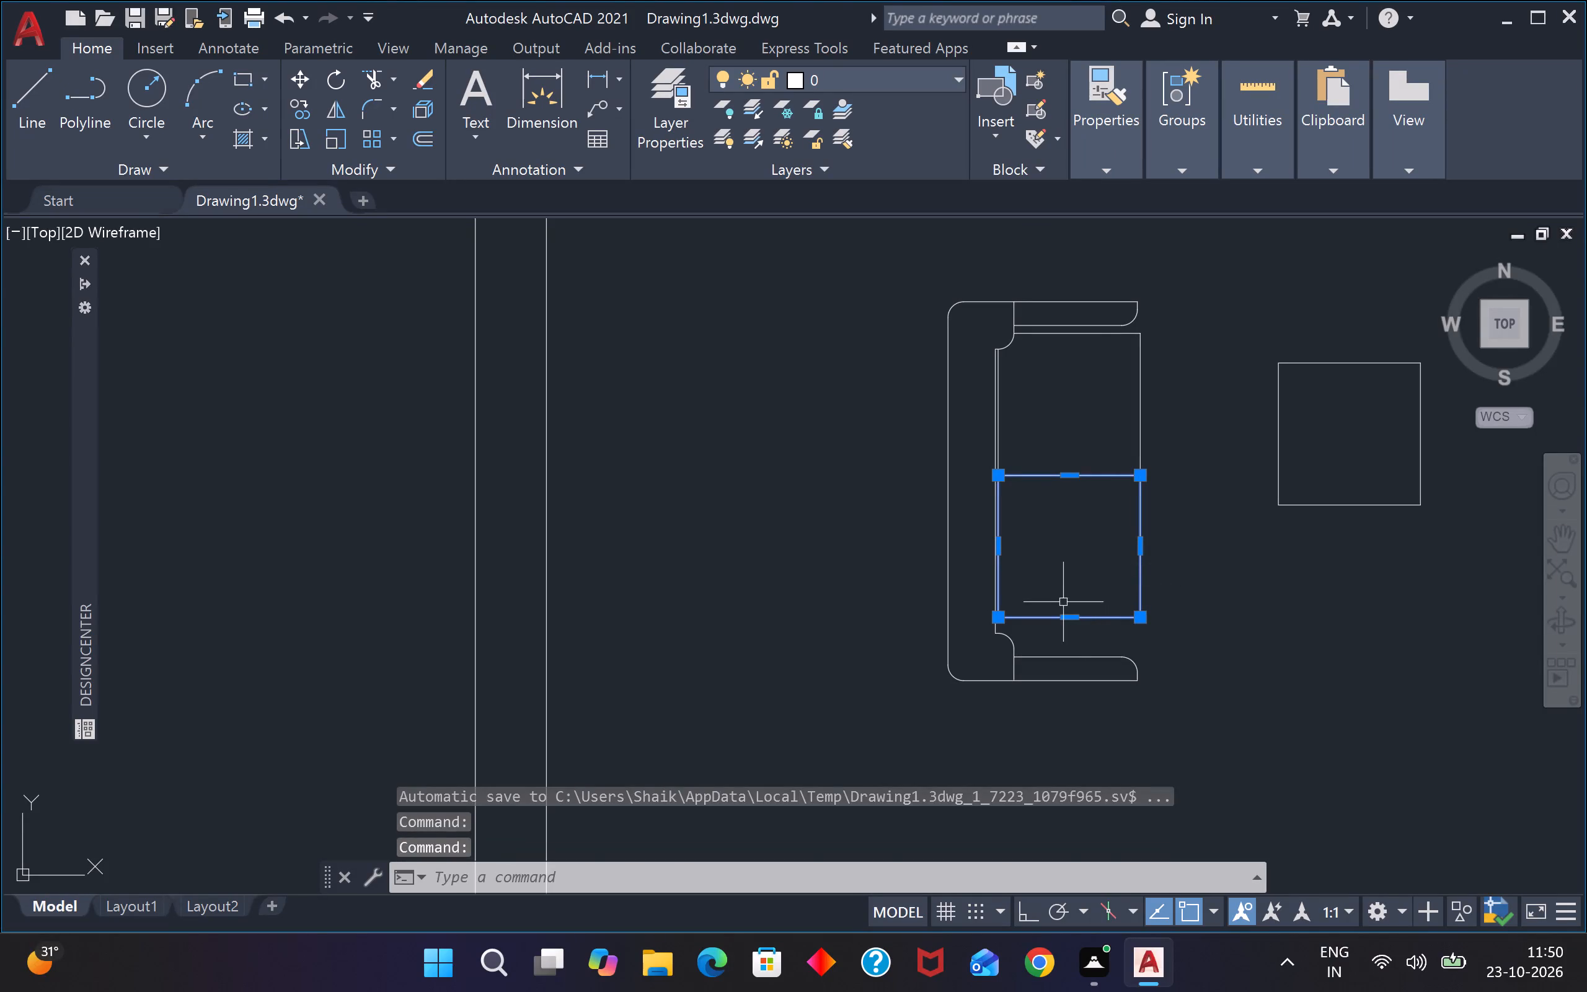
Move the lower seat square about 2" south so its south edge meets the sofa frame's rounded inner southwest corner.
key(m)
key(space)
click(1065, 556)
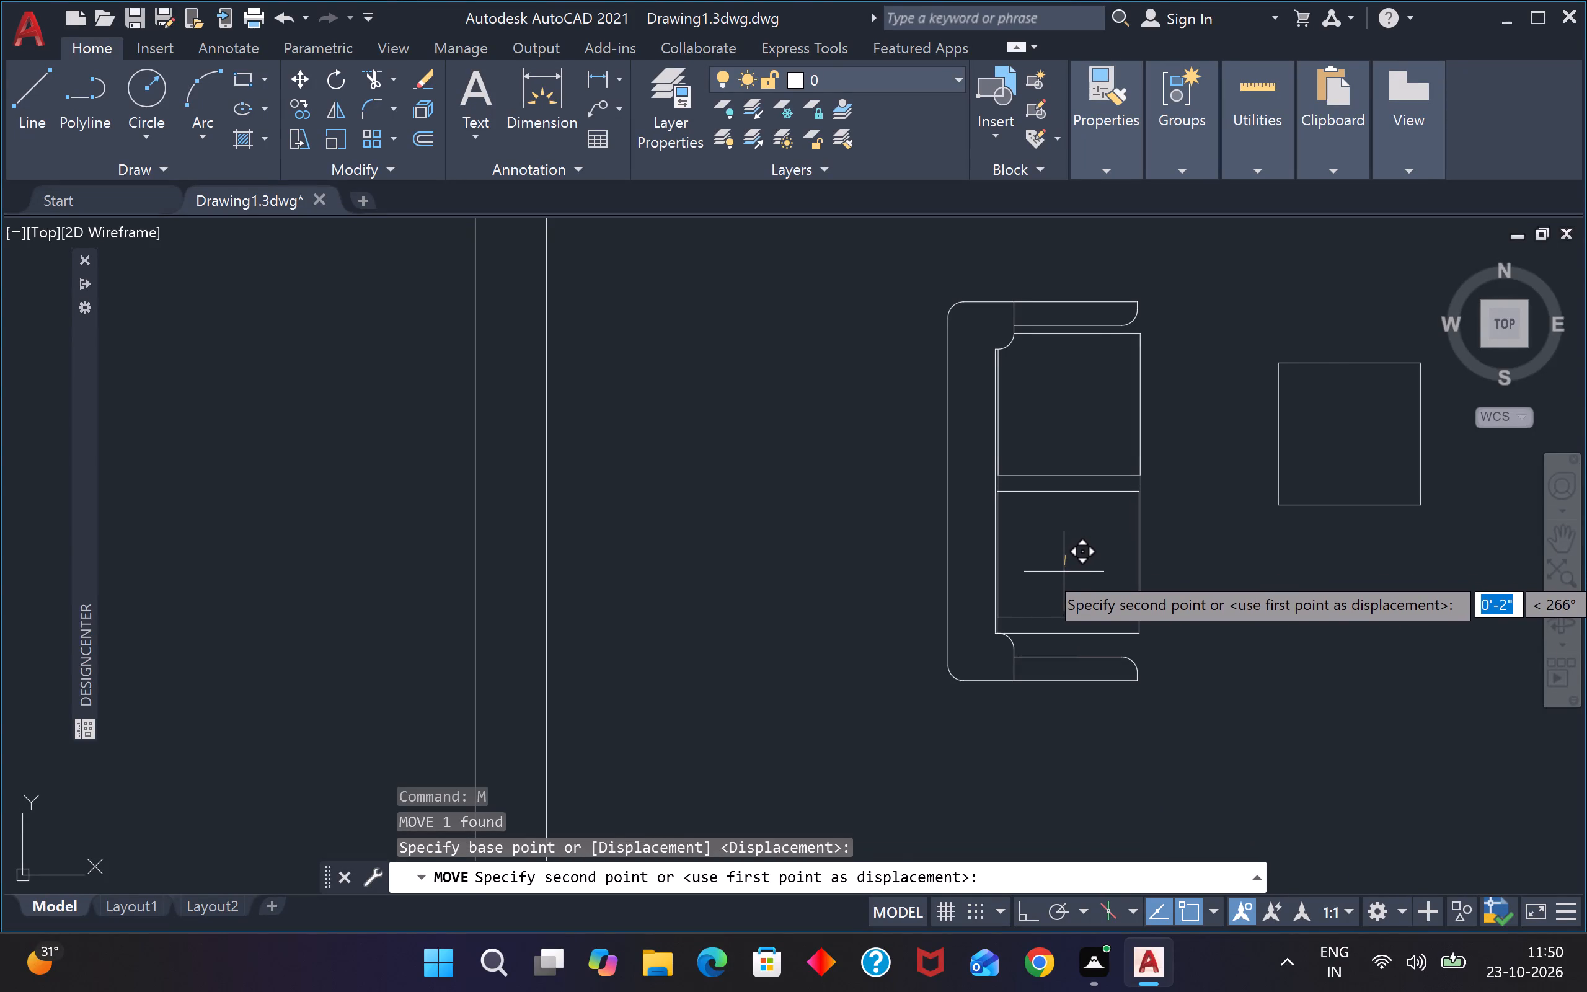
click(1063, 572)
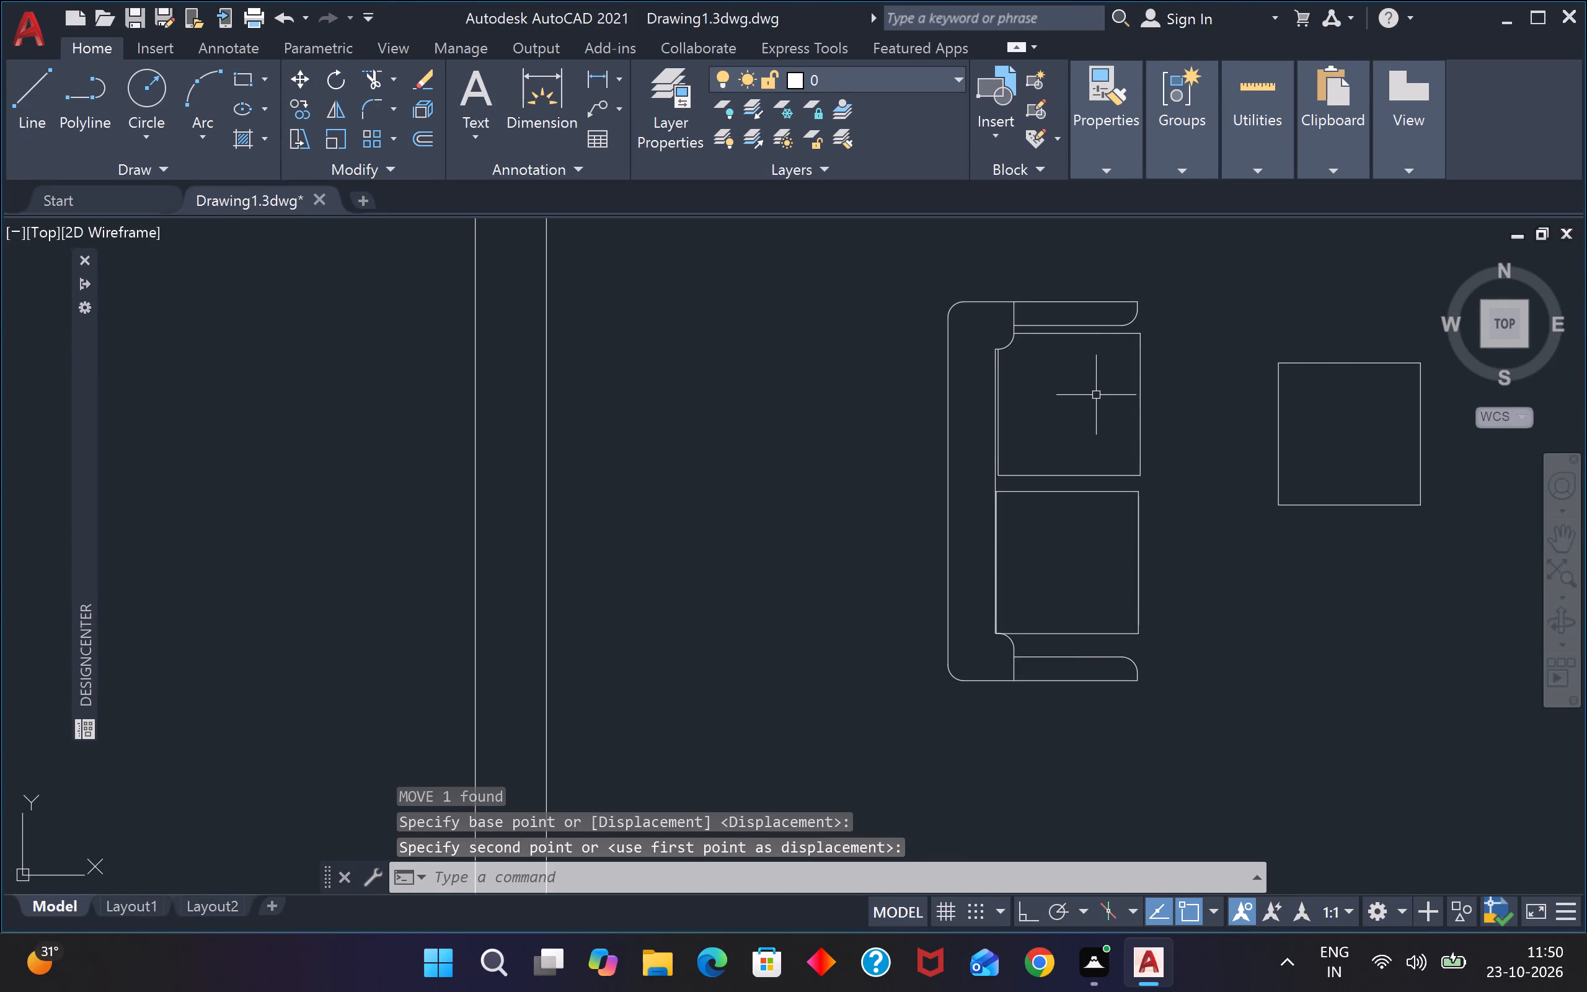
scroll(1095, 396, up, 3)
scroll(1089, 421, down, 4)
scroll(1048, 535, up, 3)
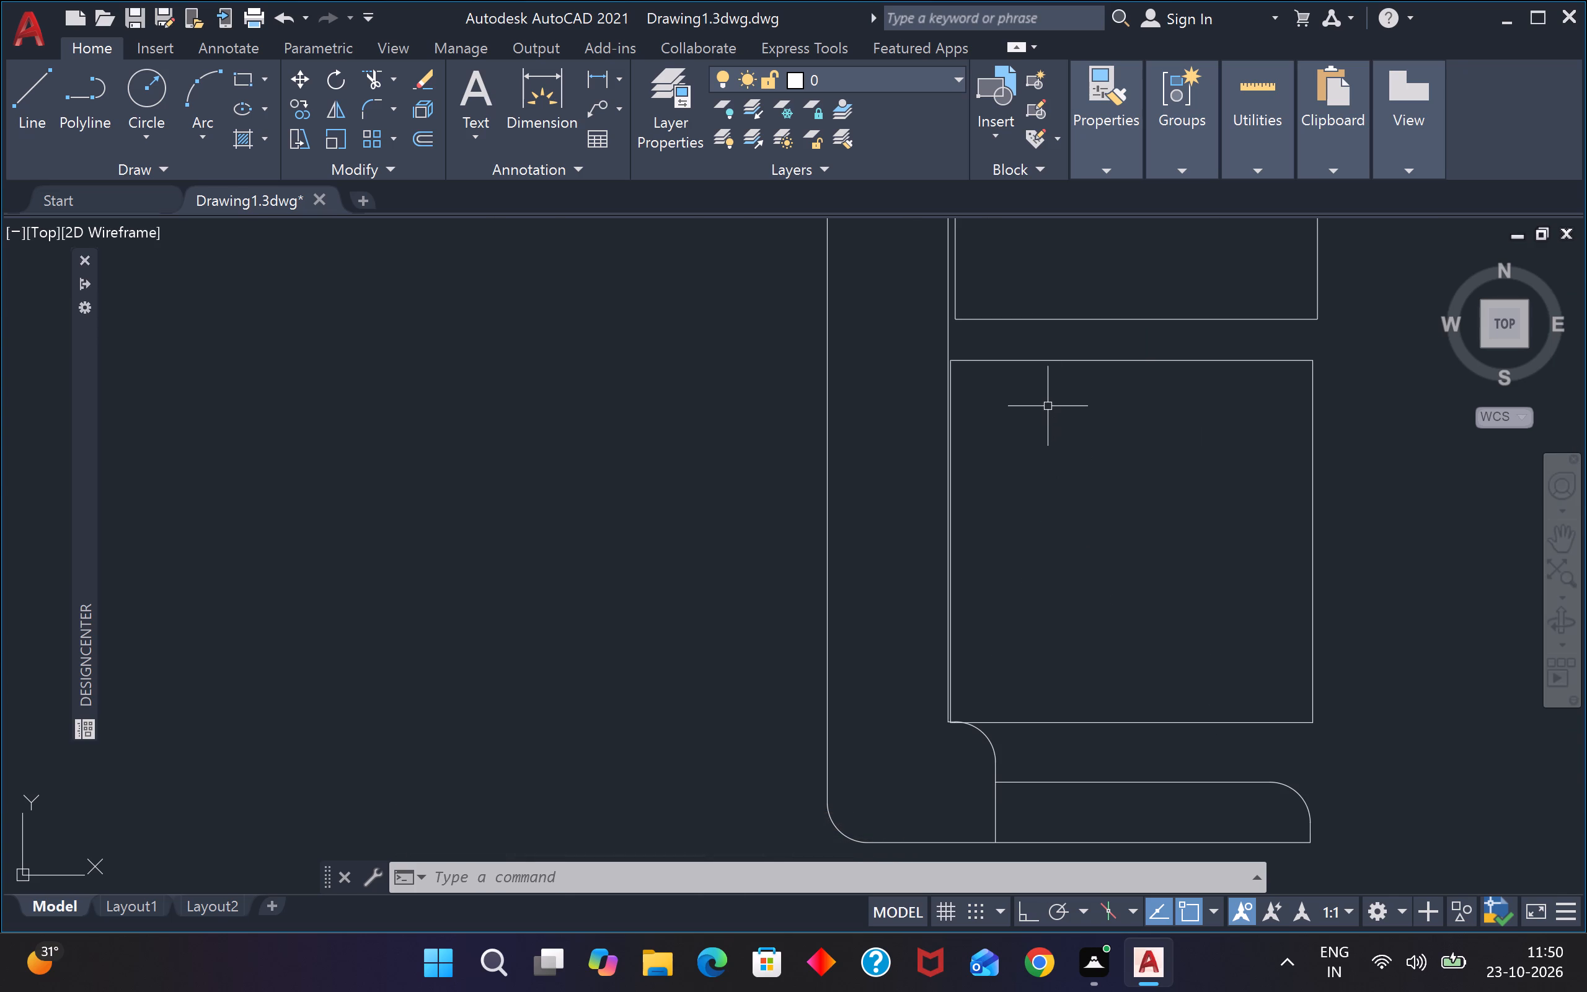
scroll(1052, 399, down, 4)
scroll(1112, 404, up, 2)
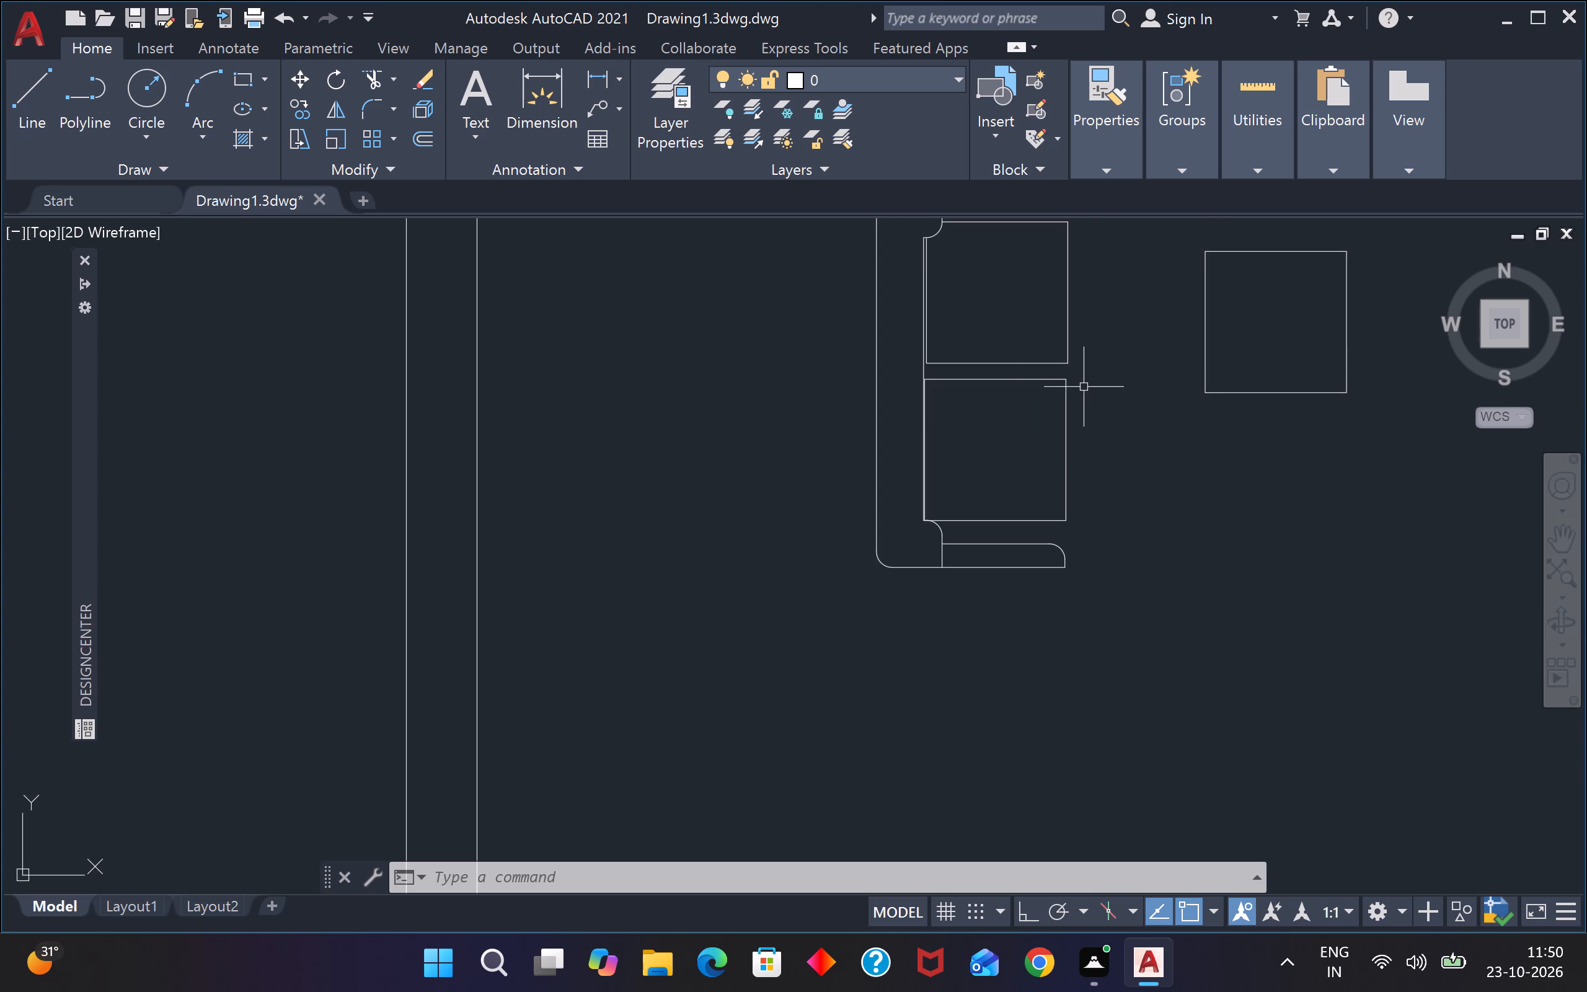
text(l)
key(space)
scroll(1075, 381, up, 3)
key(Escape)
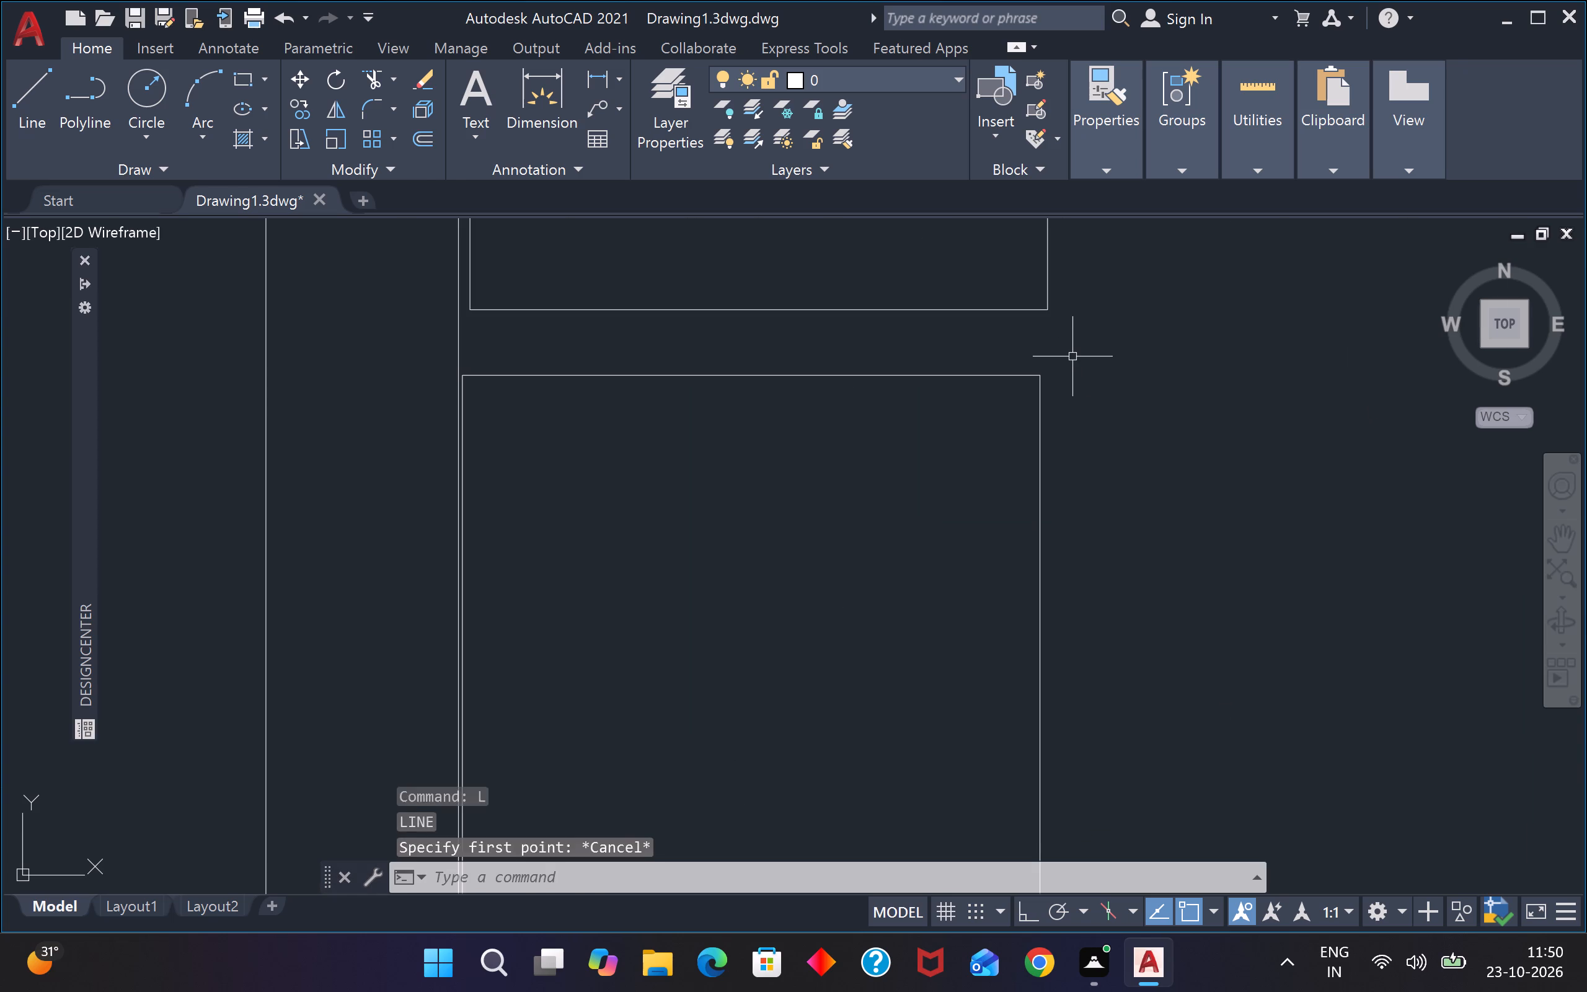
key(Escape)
Fillet the upper seat's east edge with the lower seat's north edge using a 2" radius.
text(f)
key(space)
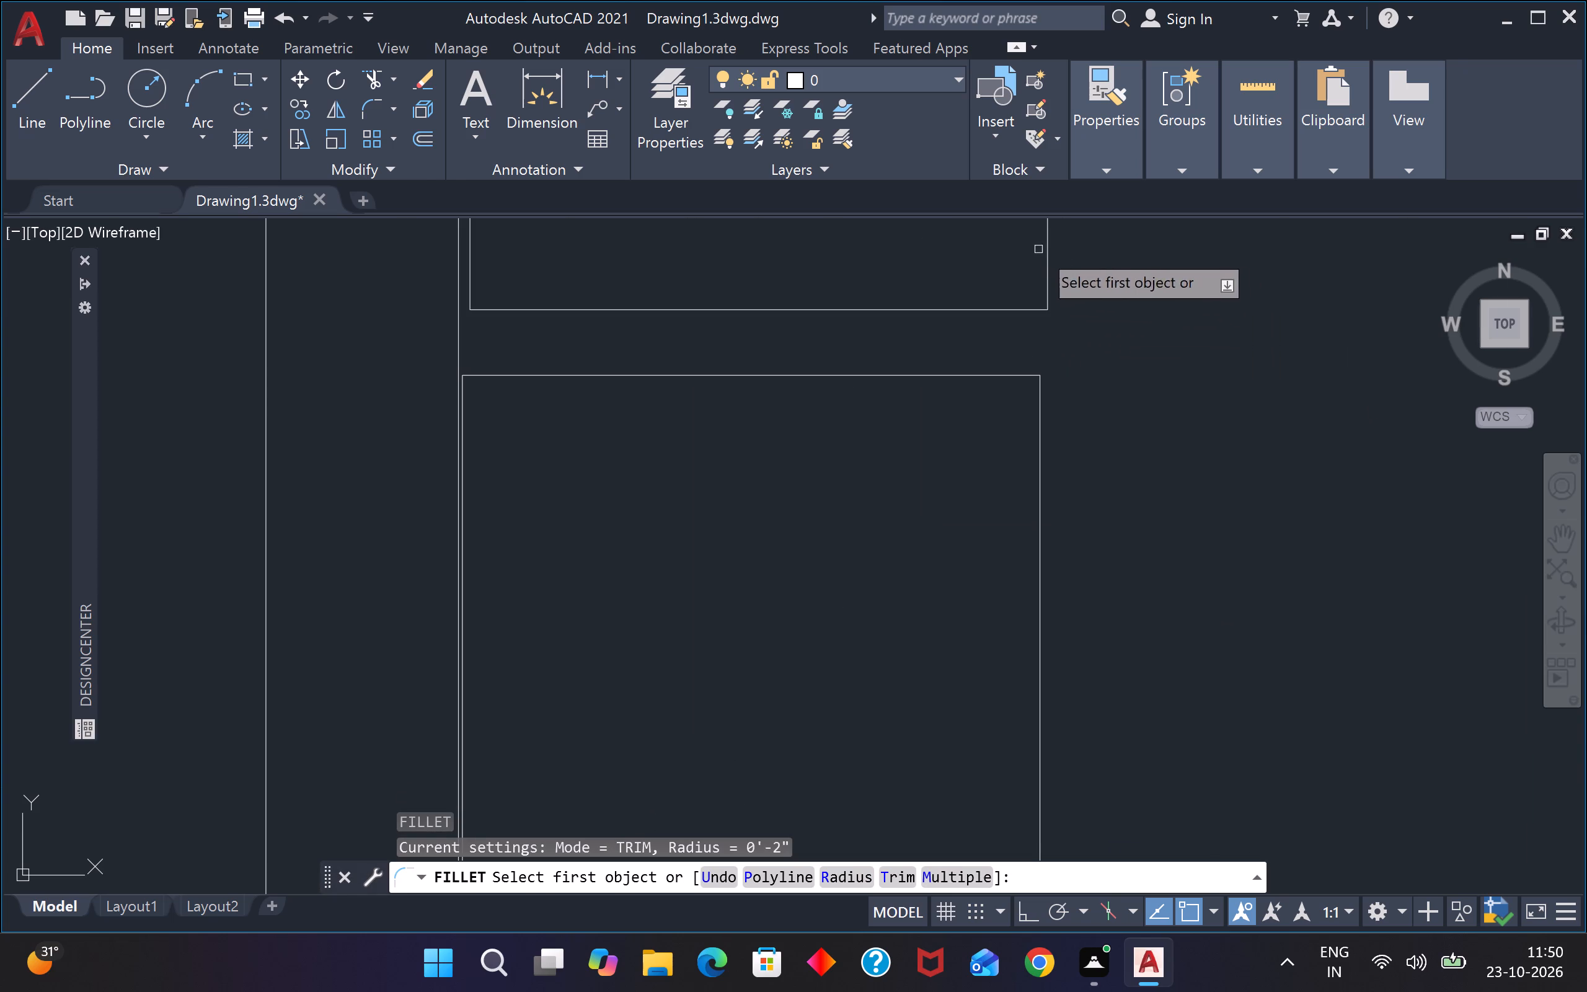
click(1049, 243)
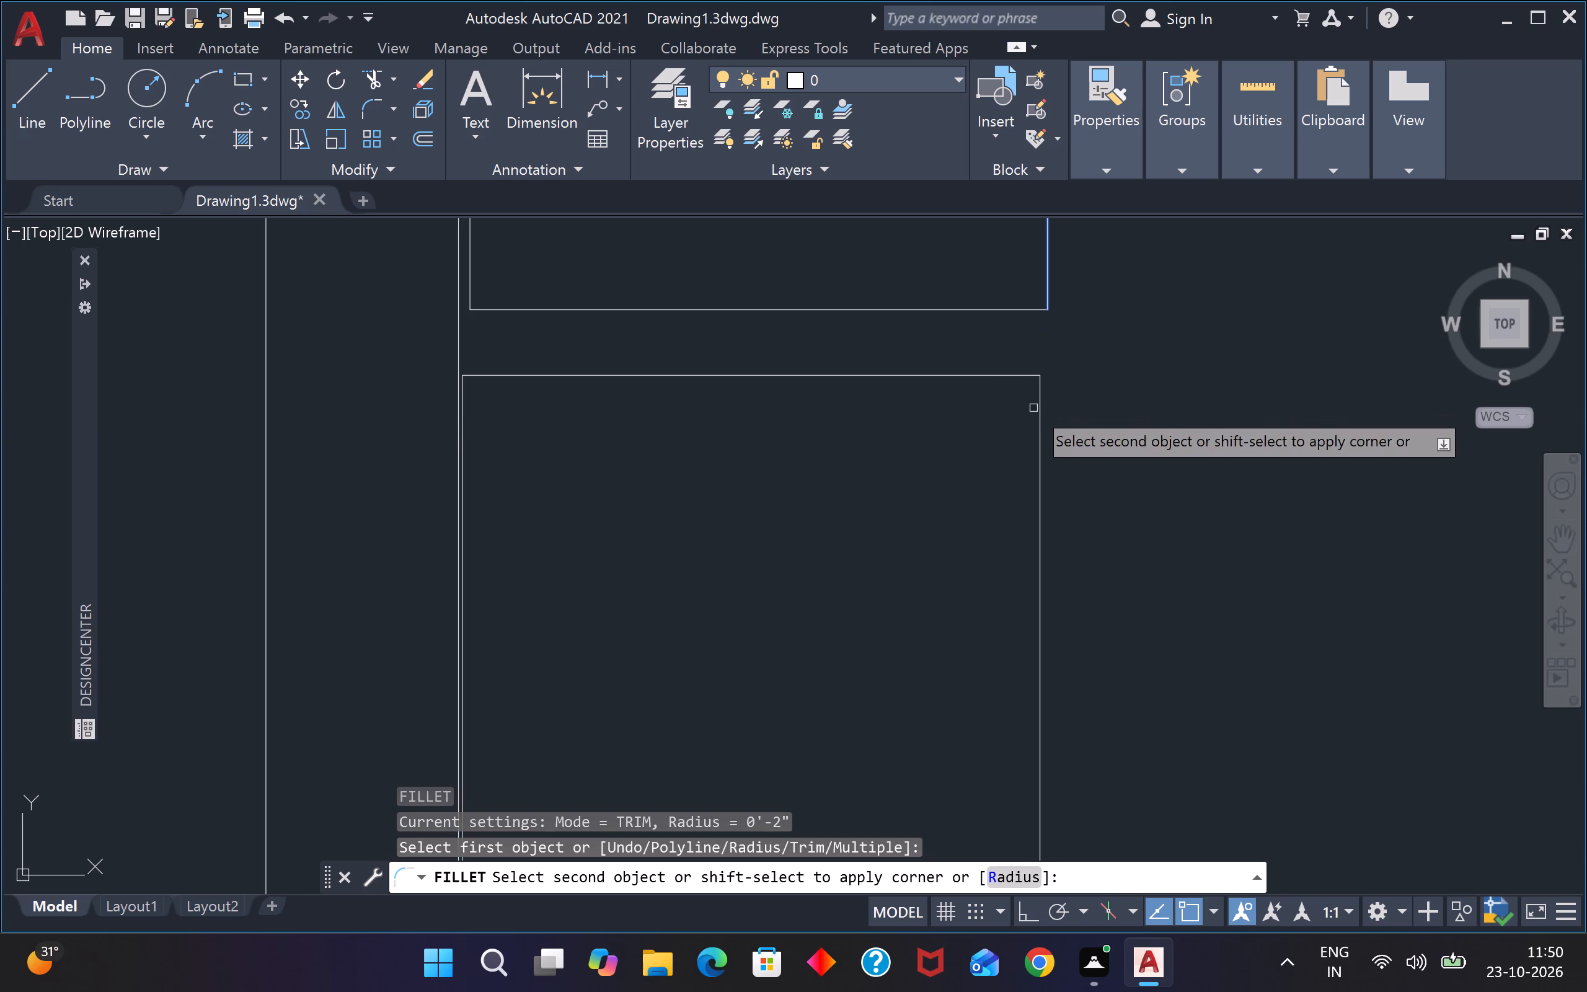
click(641, 378)
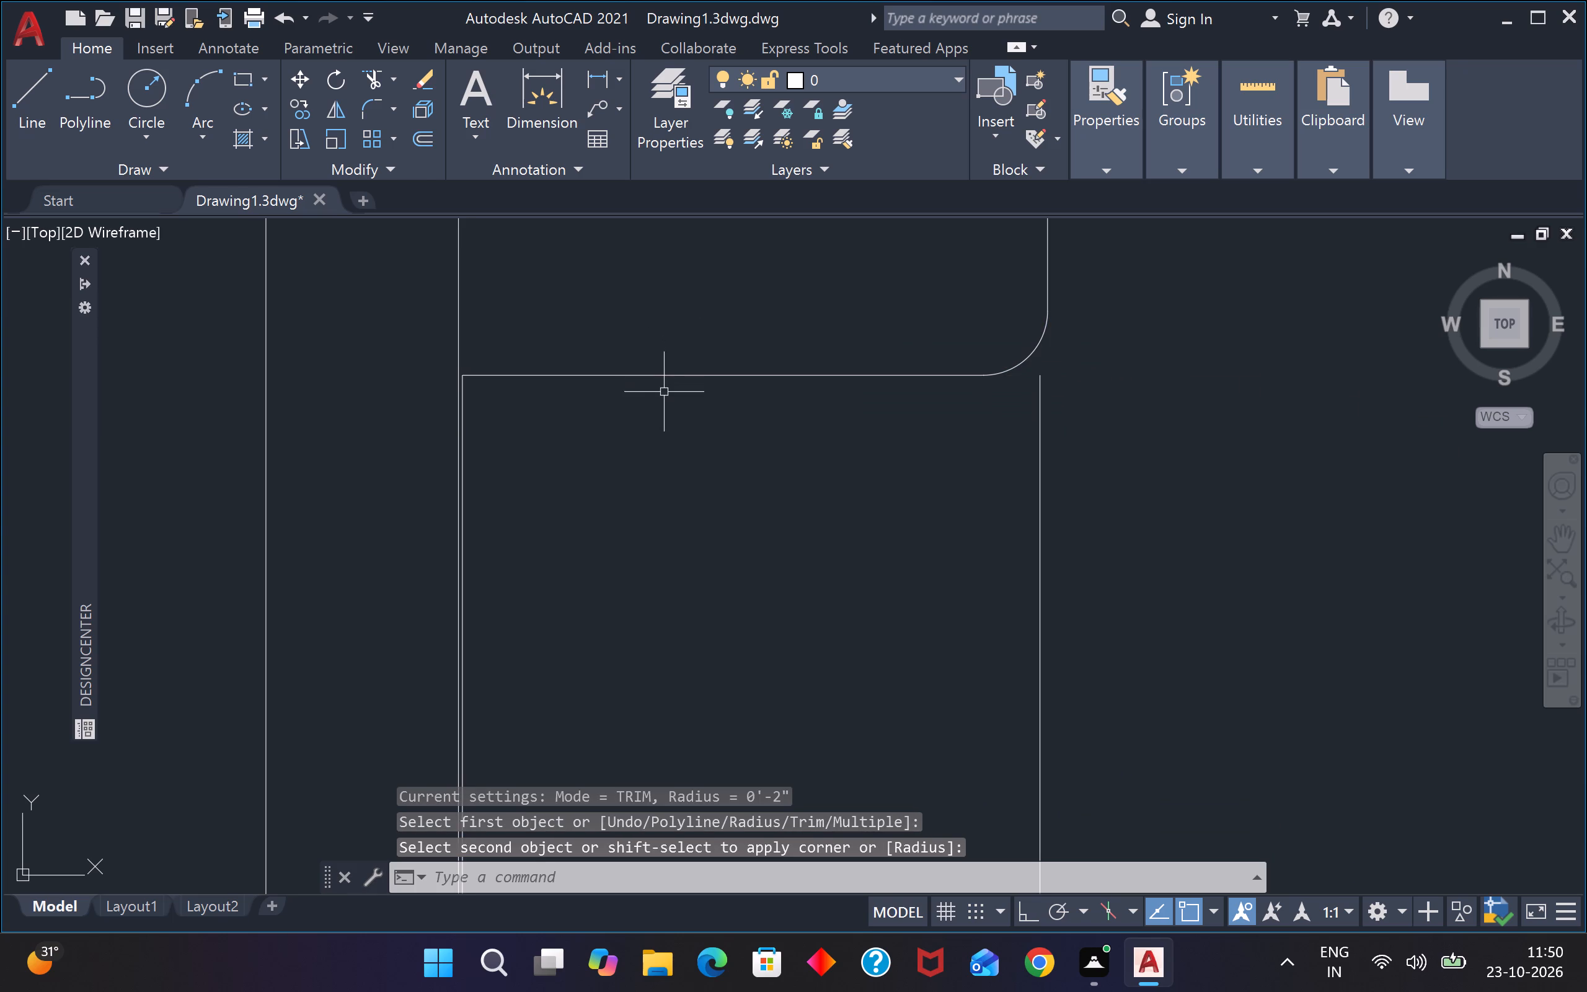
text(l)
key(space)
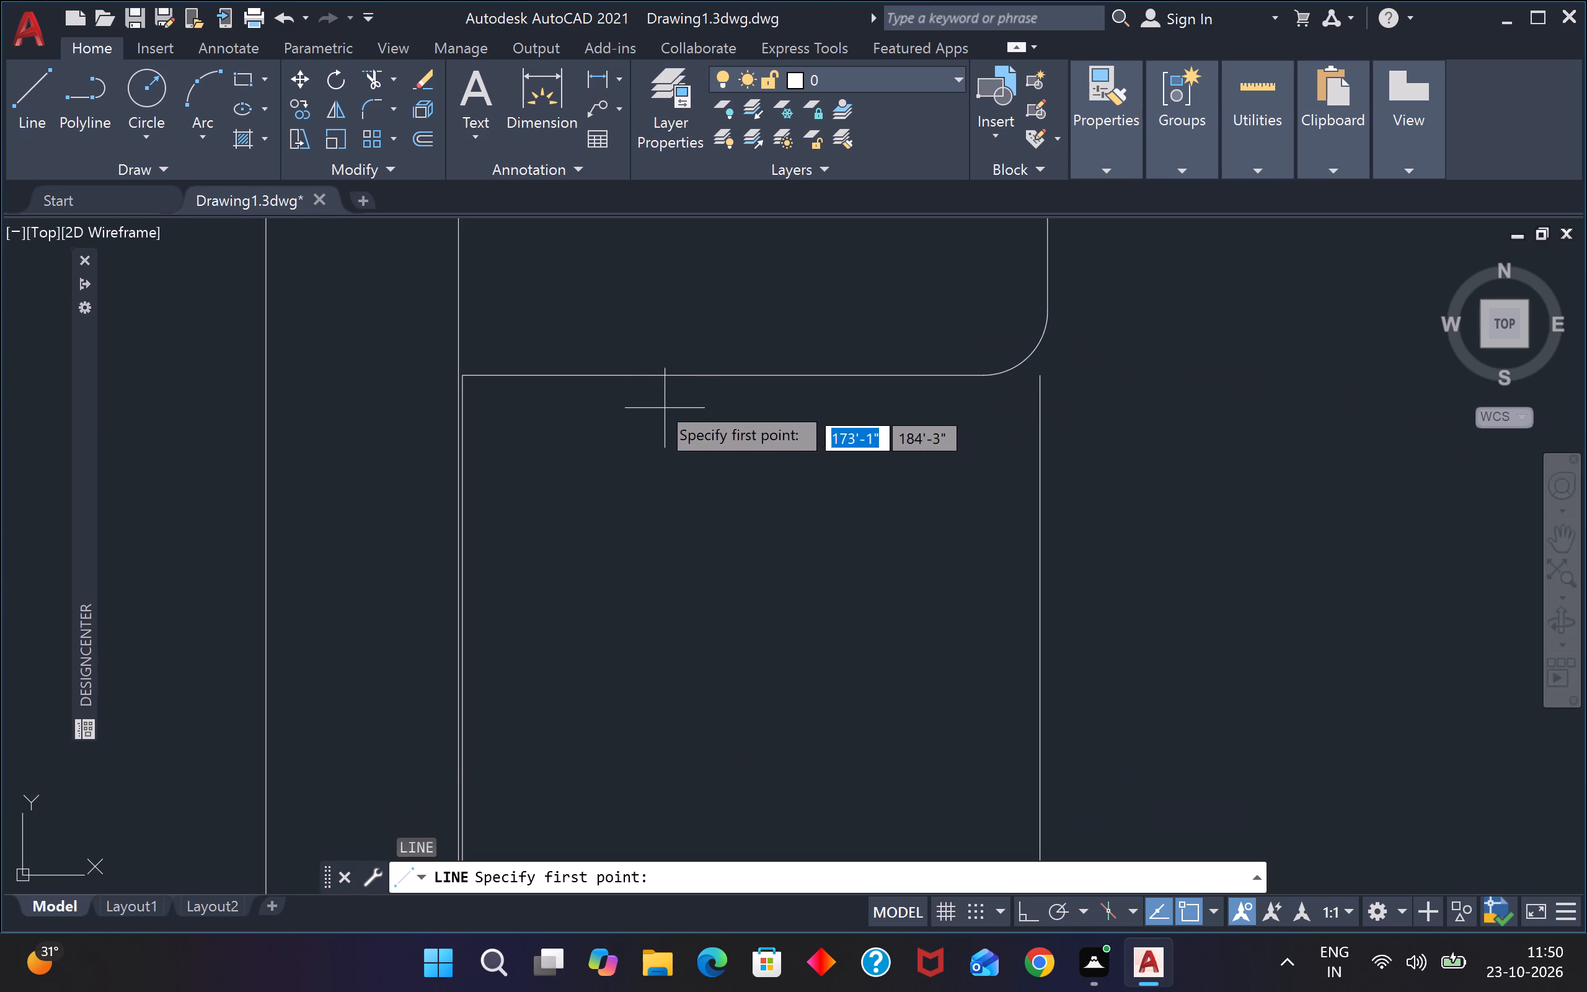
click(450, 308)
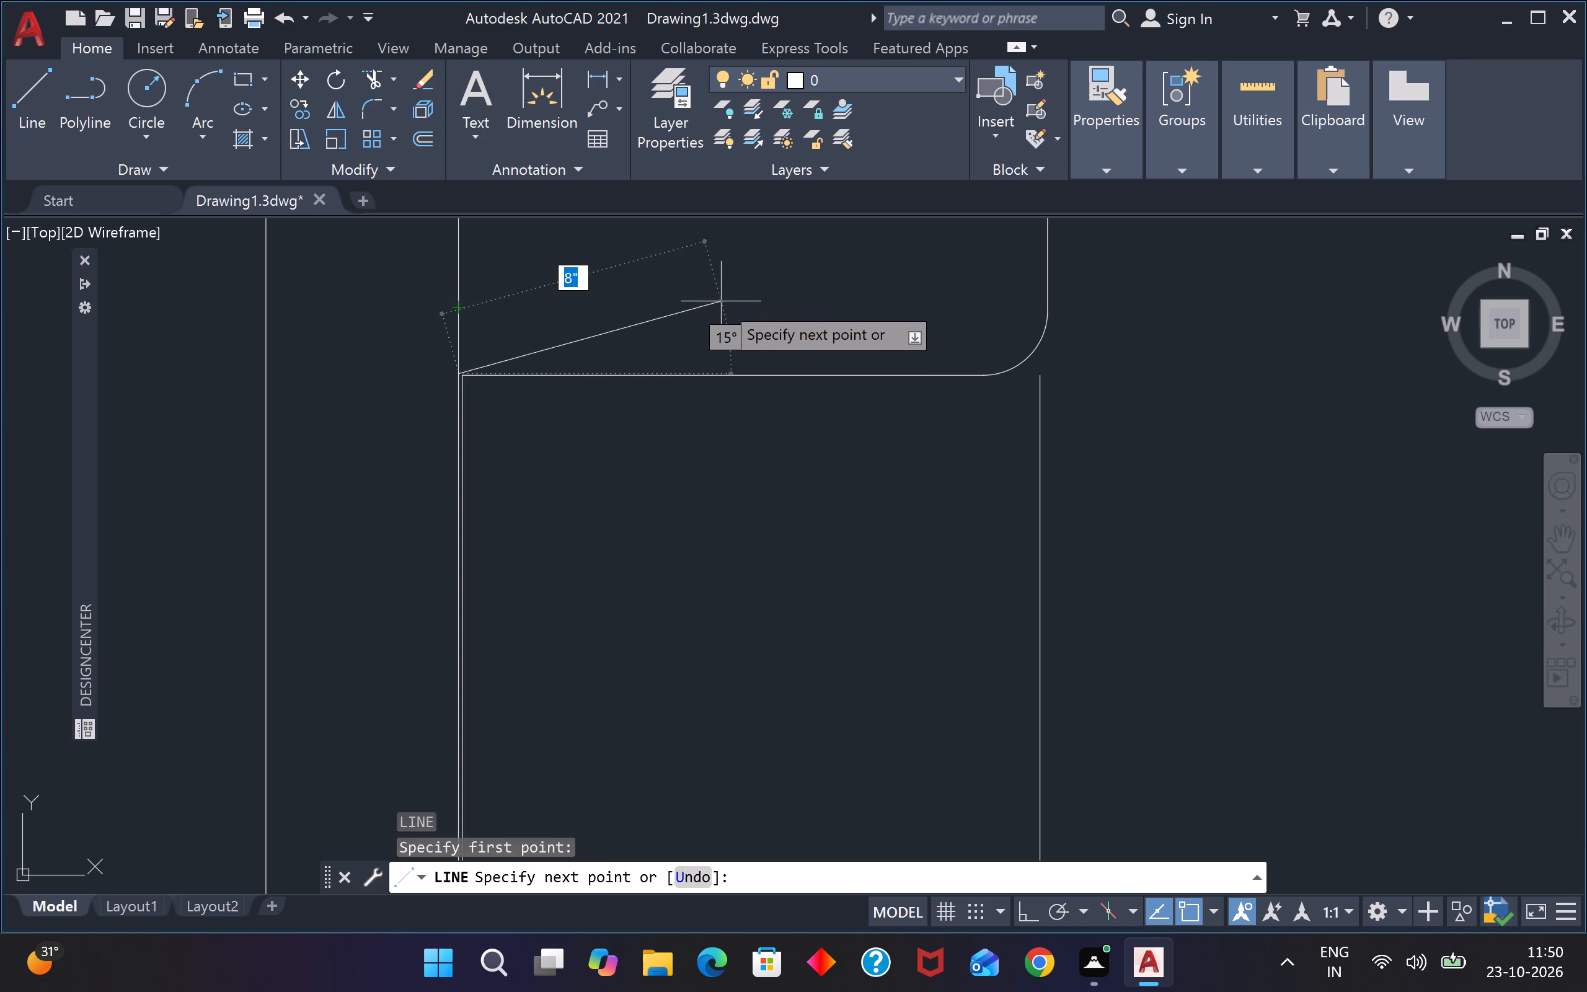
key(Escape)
With ortho on, draw a horizontal line about 1'9" long across the upper seat, just above its filleted south edge.
key(space)
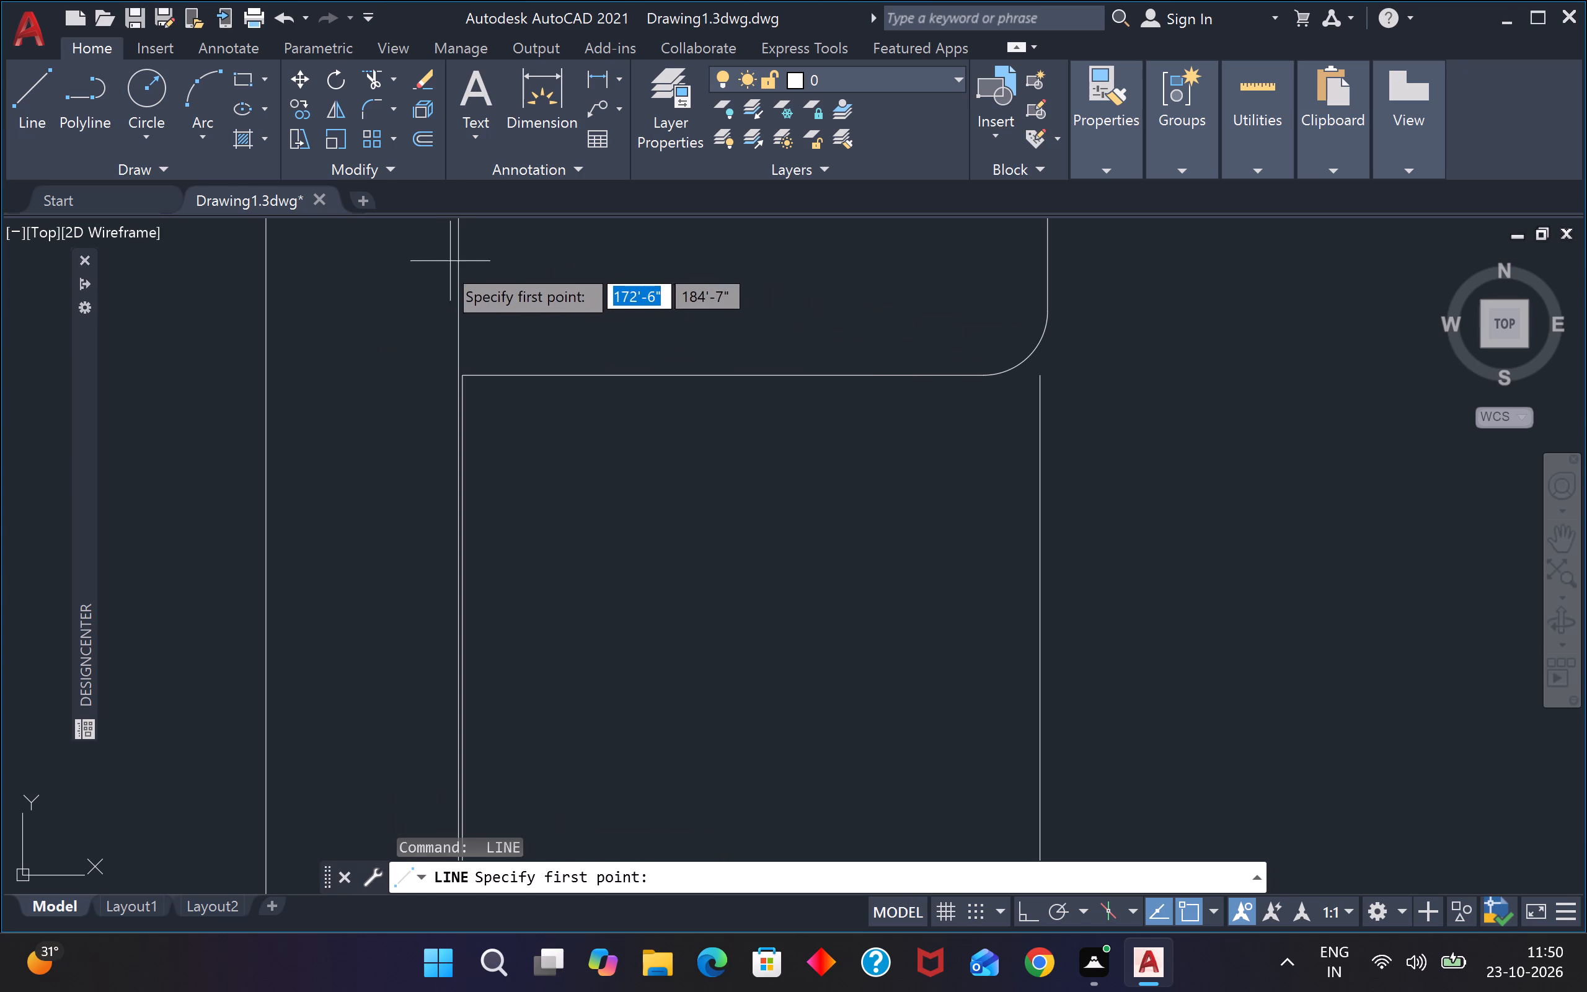
click(412, 285)
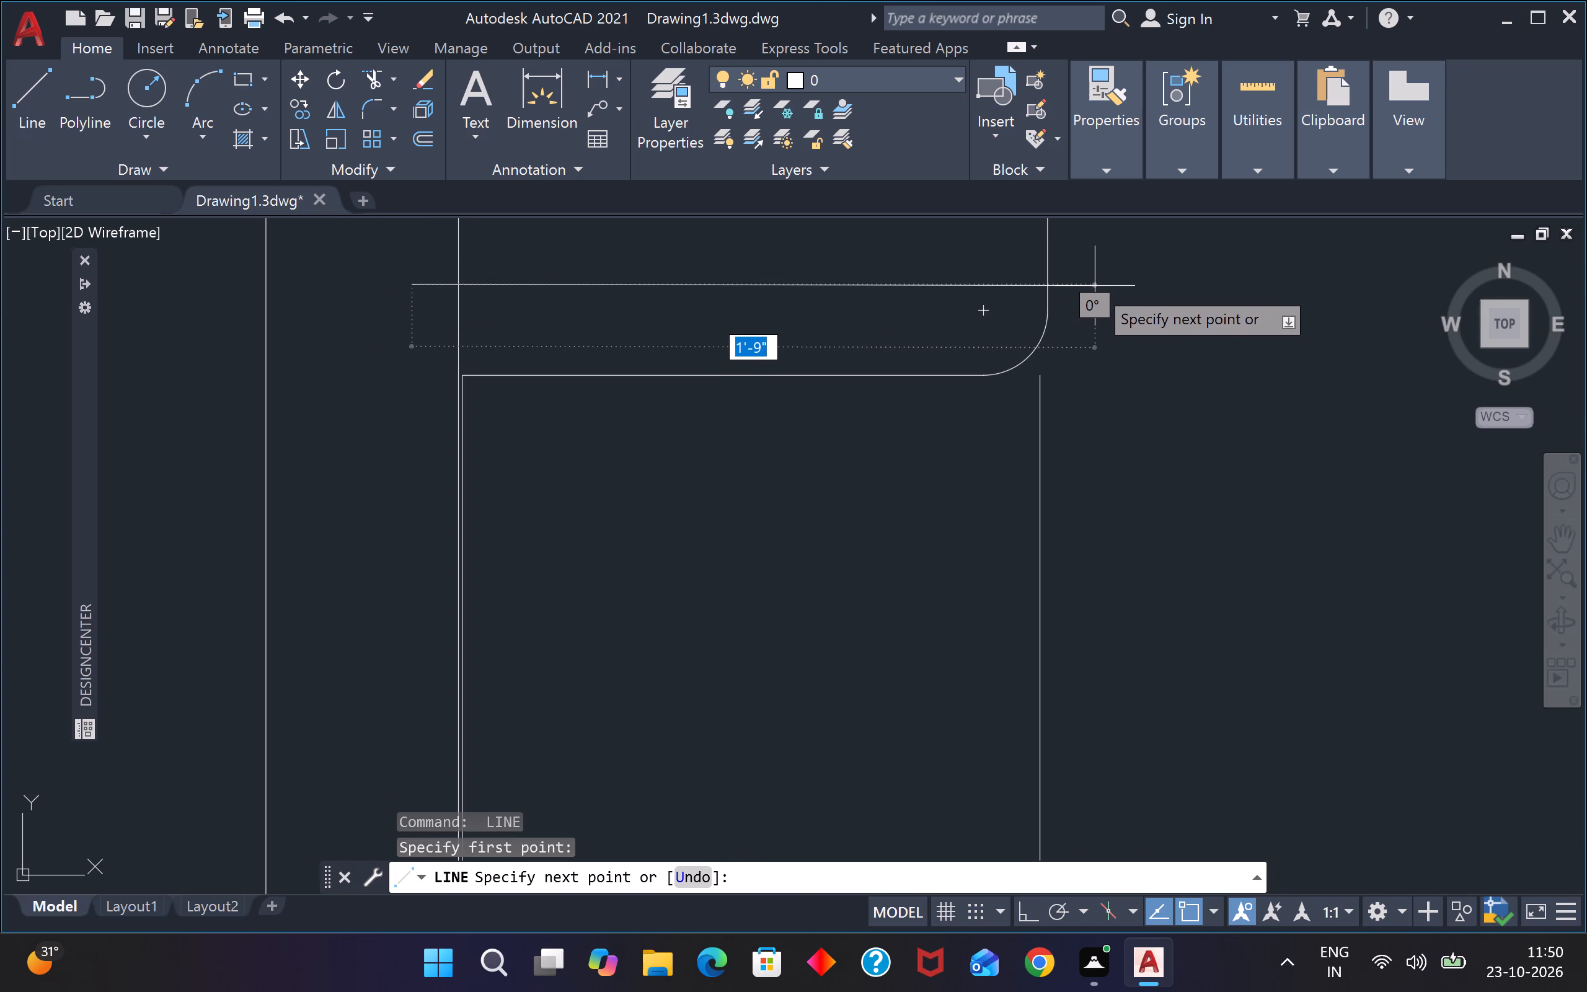
key(F8)
click(1095, 283)
key(Escape)
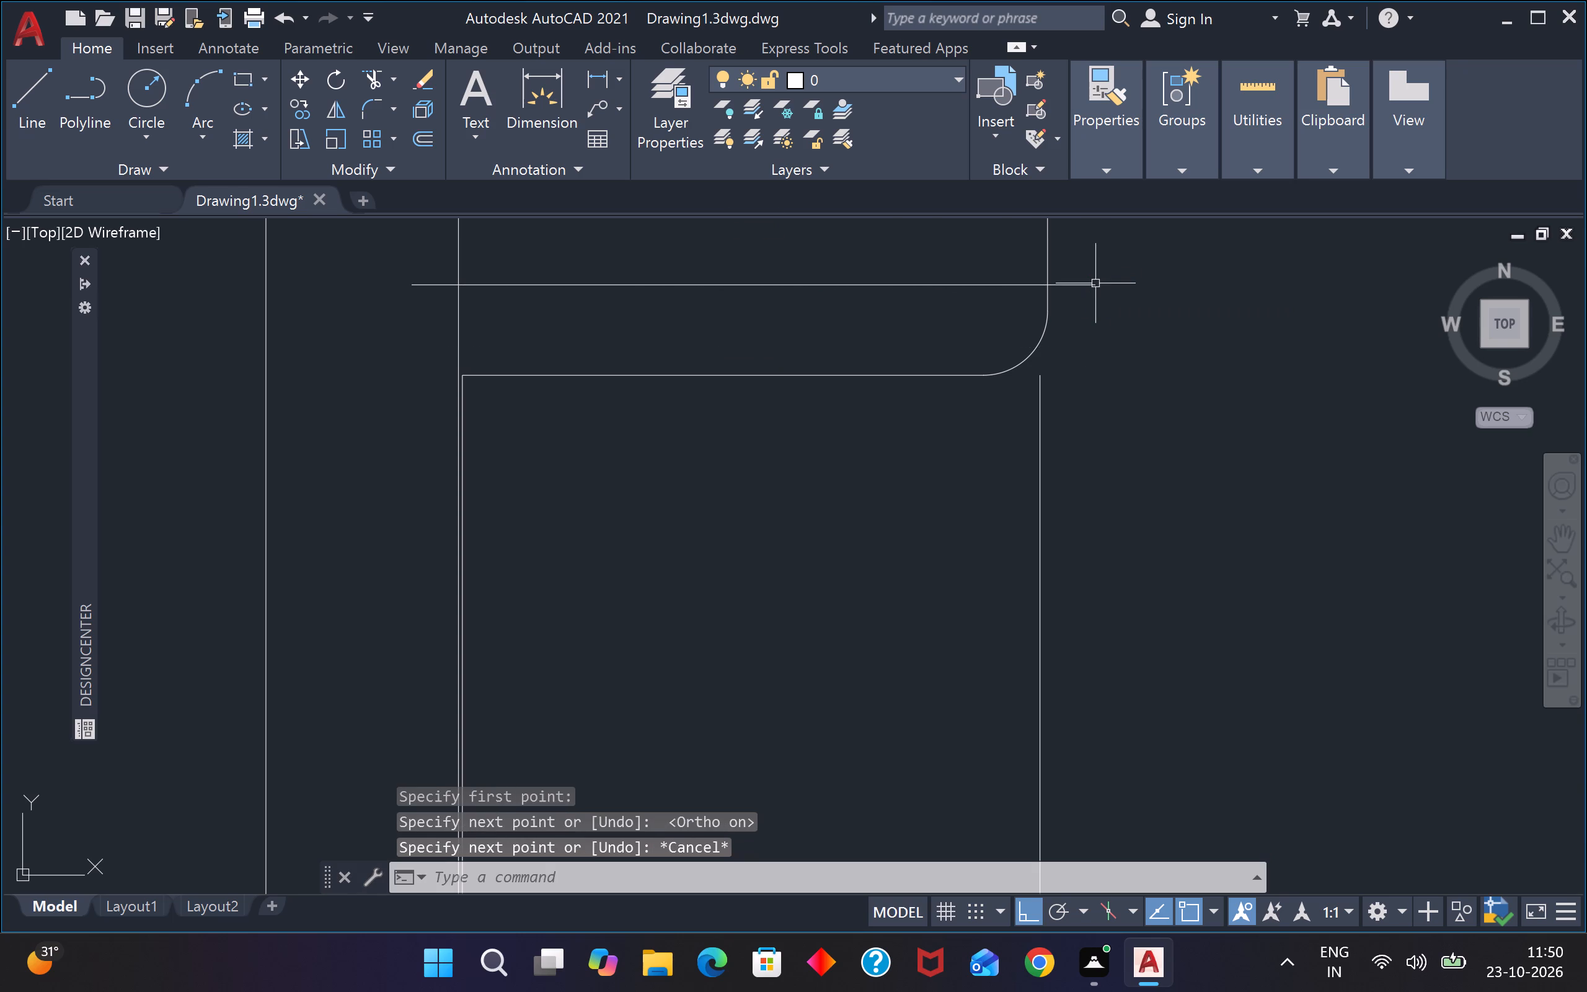
Trim both ends of the horizontal line where they extend past the upper seat's west and east edges.
text(tr)
key(space)
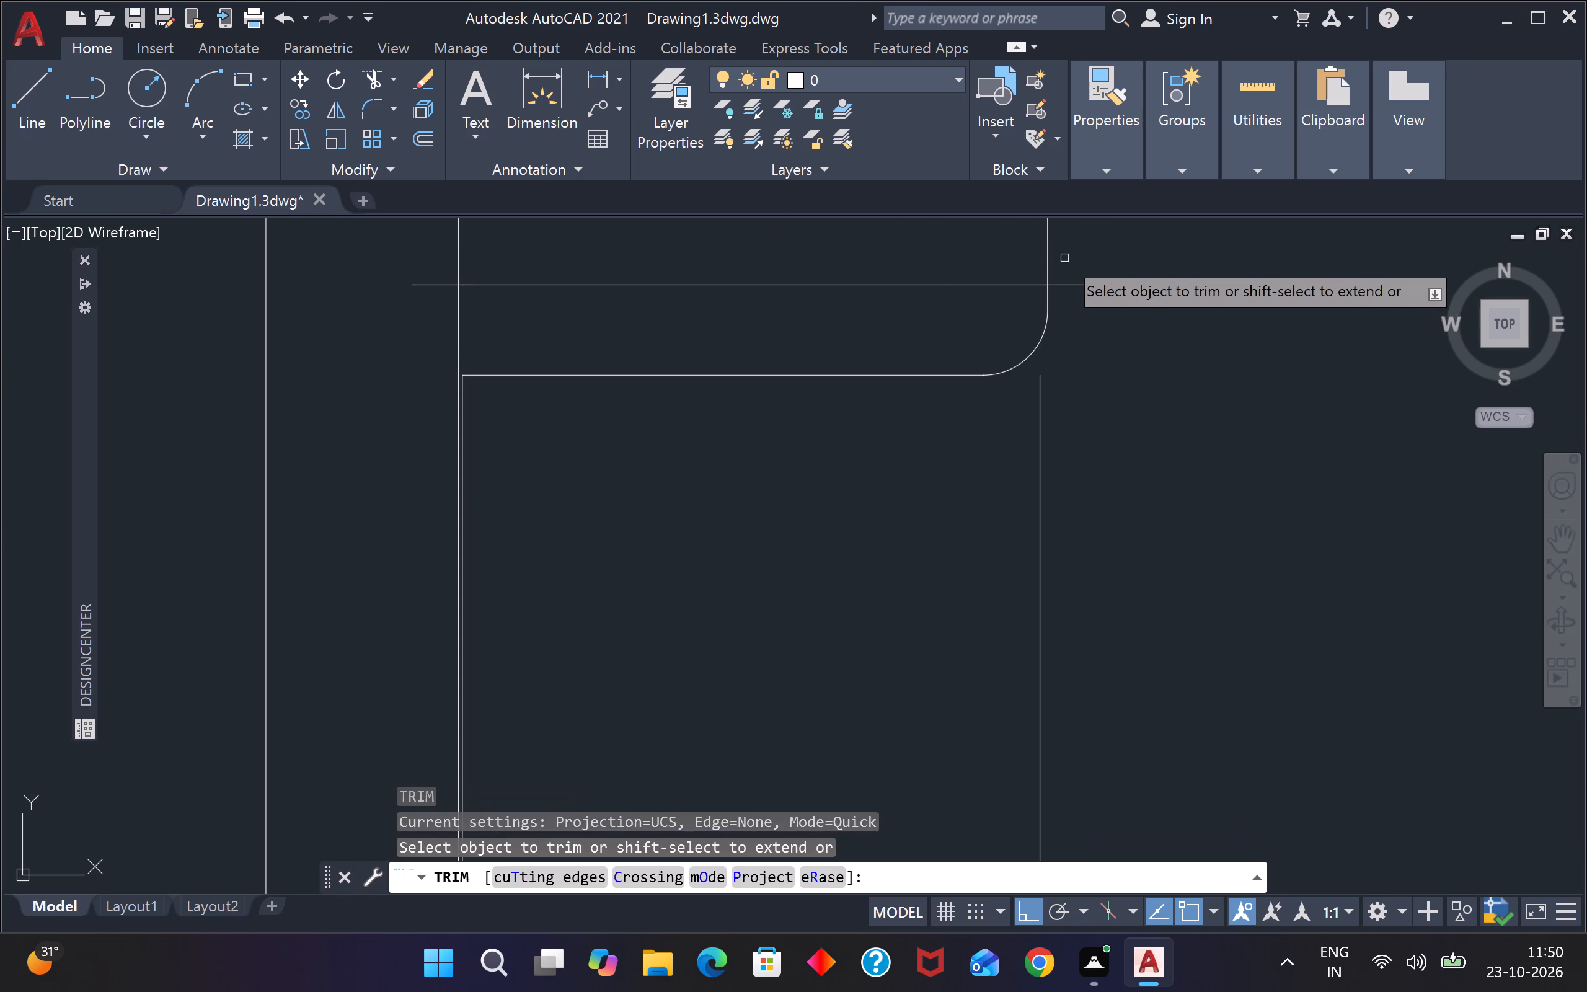
click(1064, 258)
click(1058, 291)
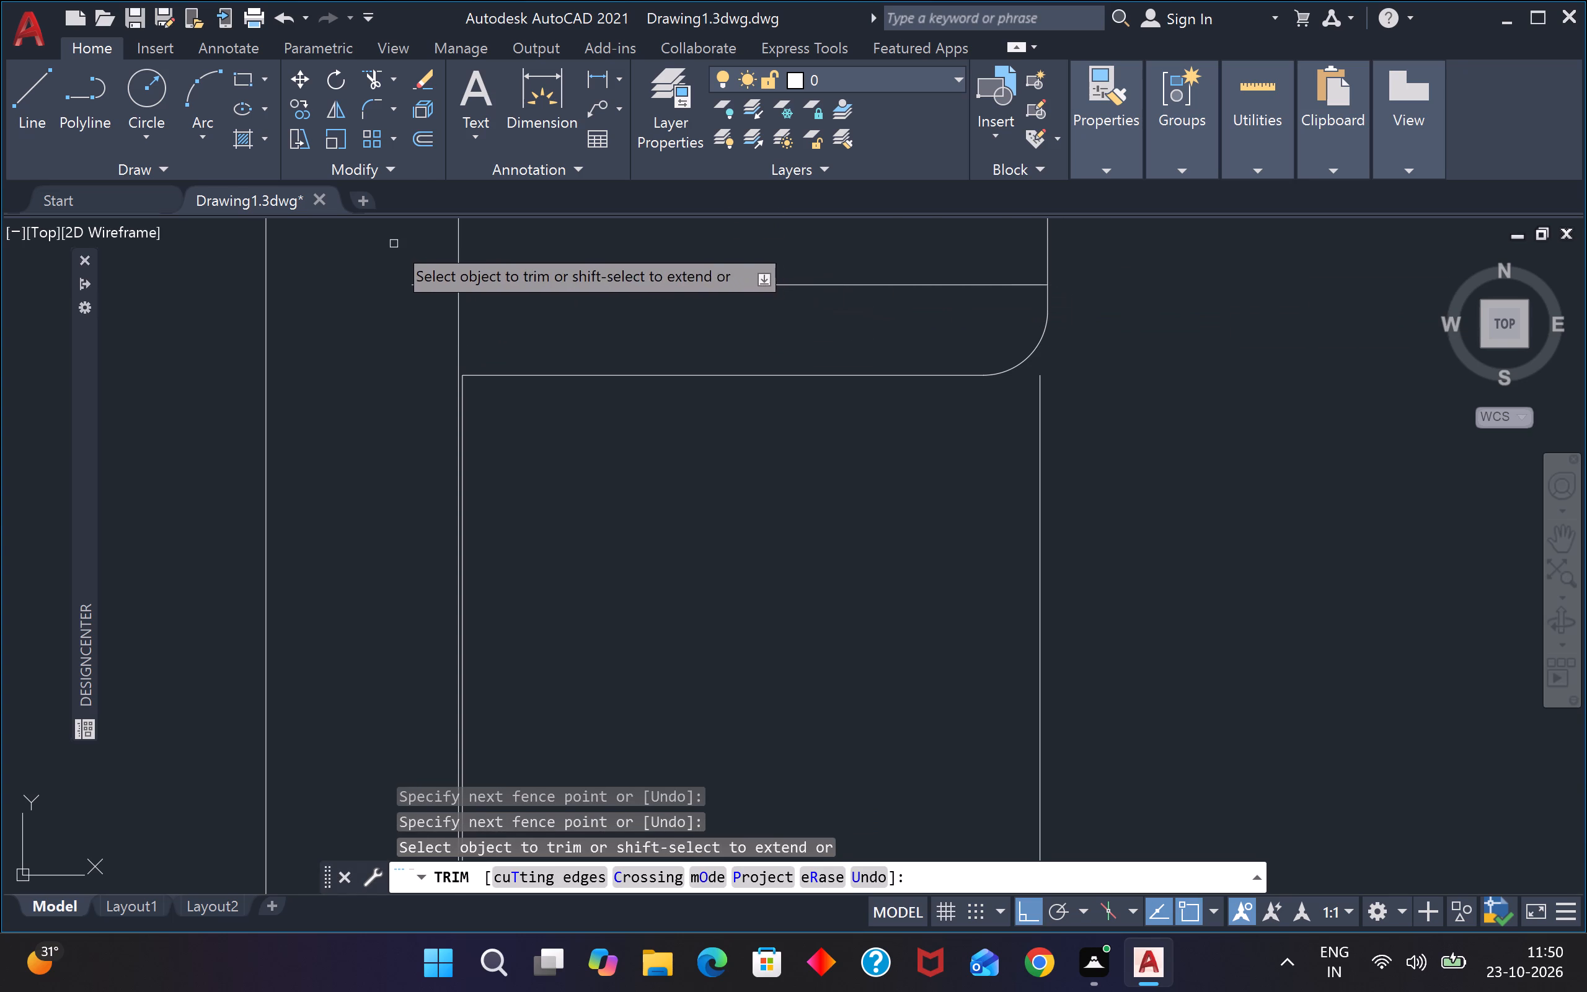
click(424, 255)
click(409, 327)
key(Escape)
key(Escape)
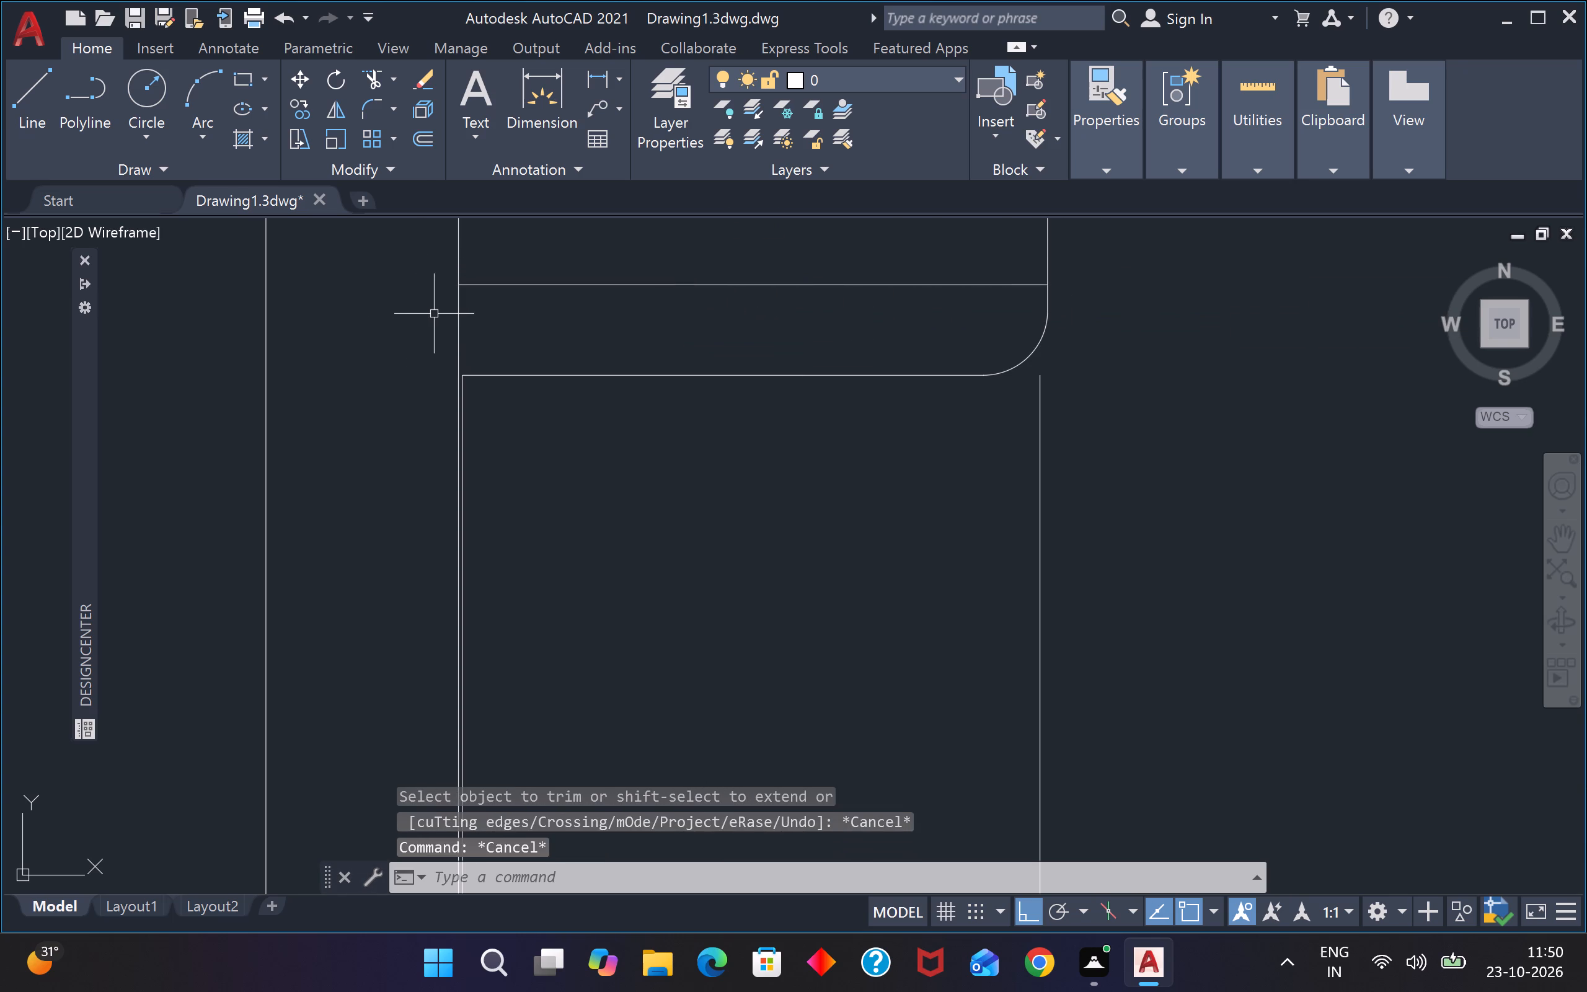
Fillet the lower seat's east edge with the new horizontal line using a 2" radius to round the seat divider.
text(f)
key(space)
click(1043, 420)
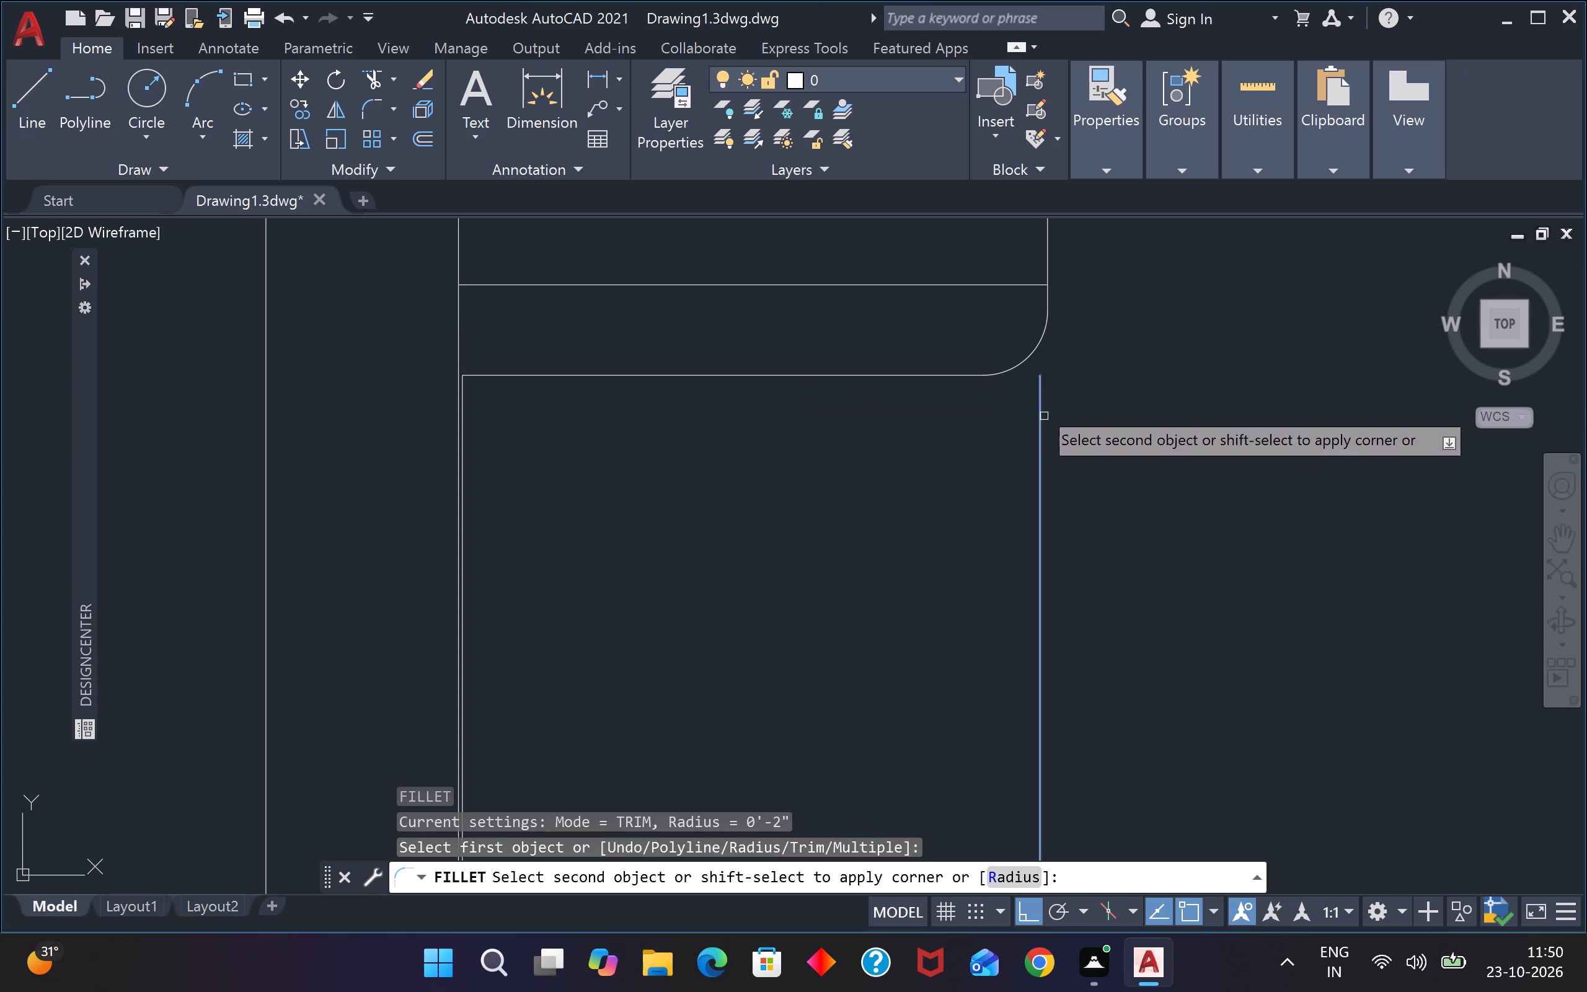
click(988, 281)
scroll(1058, 301, down, 2)
scroll(1061, 302, up, 2)
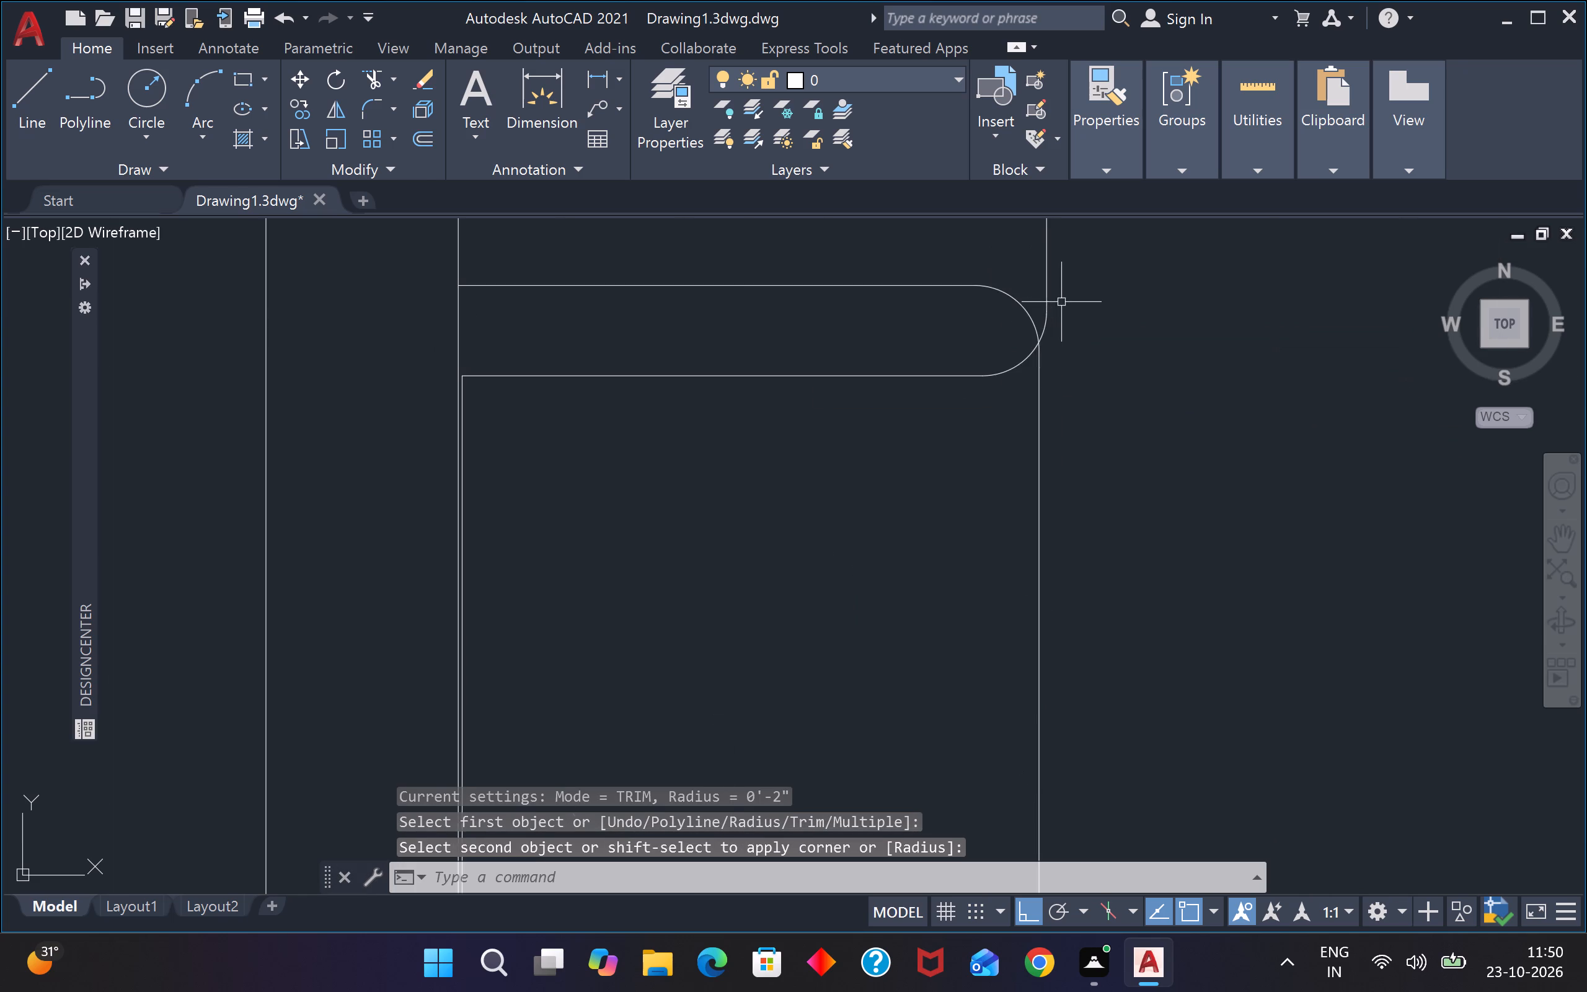
scroll(1061, 302, up, 4)
scroll(1061, 340, down, 4)
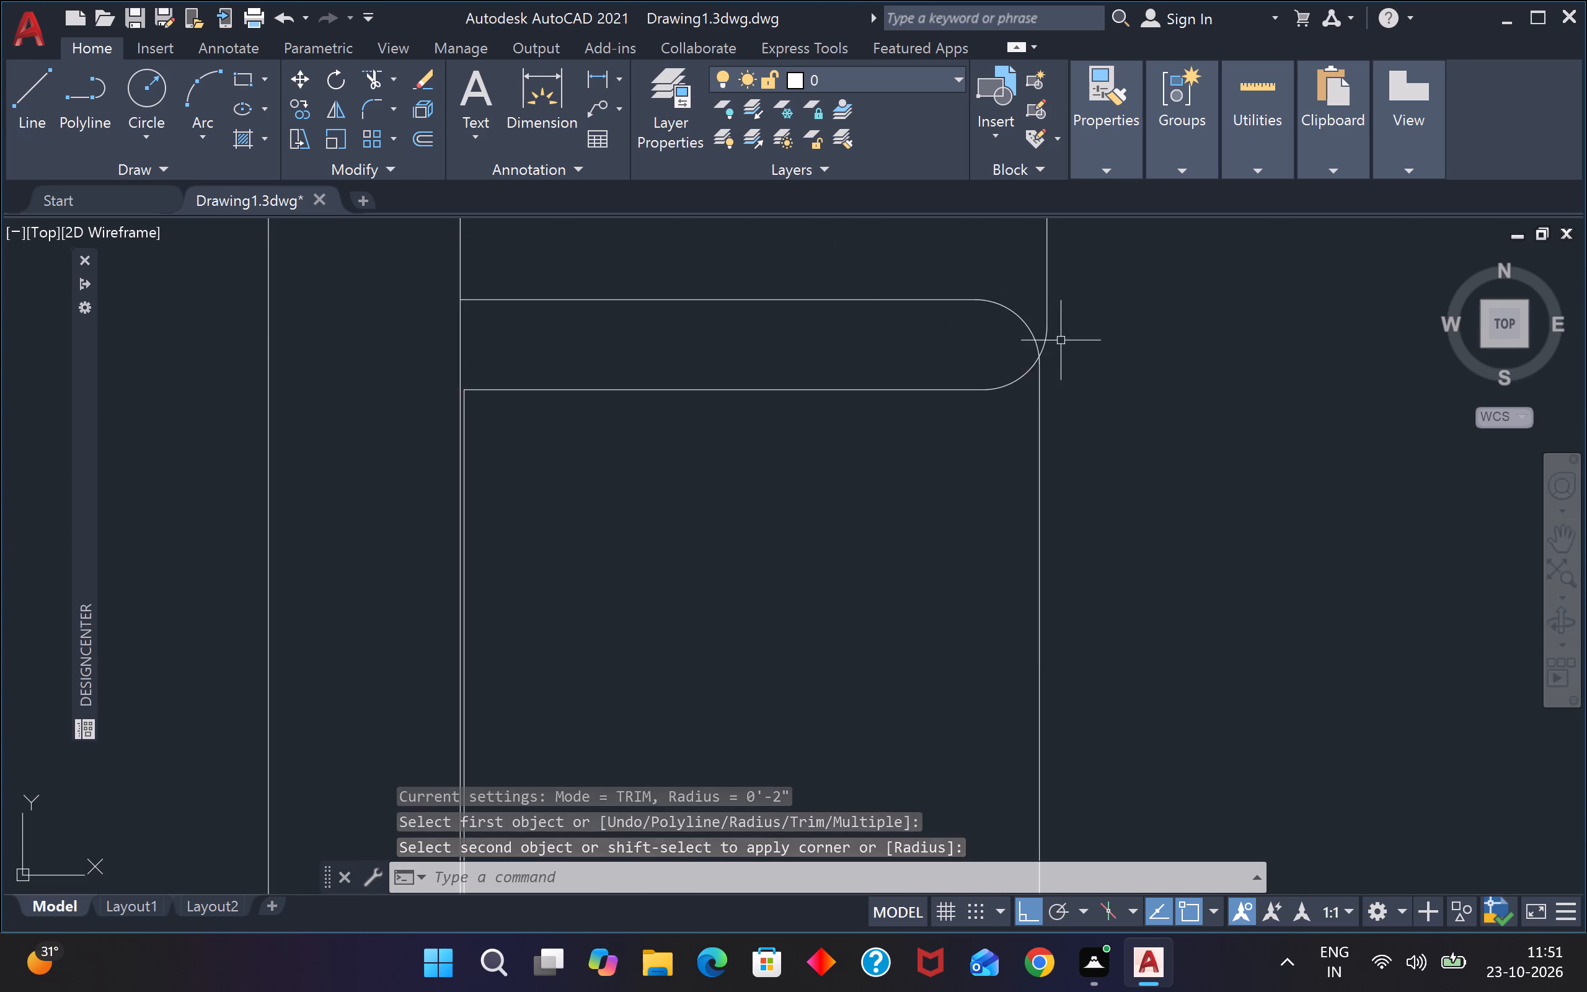
scroll(1061, 343, down, 3)
scroll(1061, 350, up, 2)
key(Escape)
key(Escape)
key(Escape)
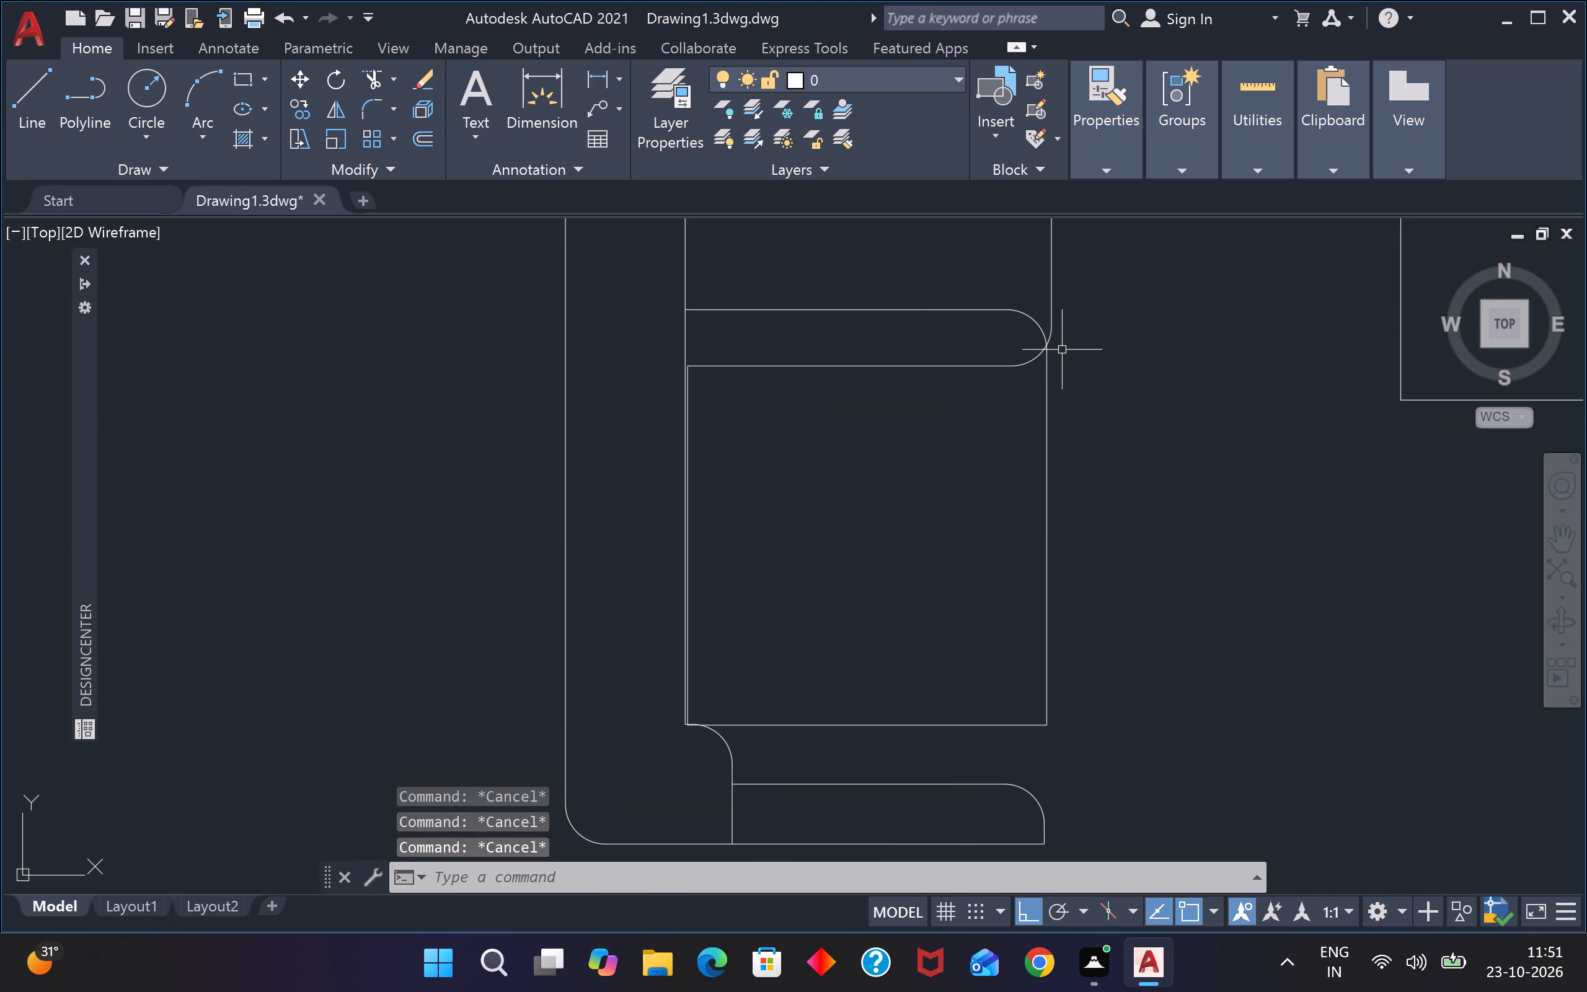
Trim the overlapping fillet arc and edge pieces where the two curves cross at the seat divider's east end.
key(t)
key(t)
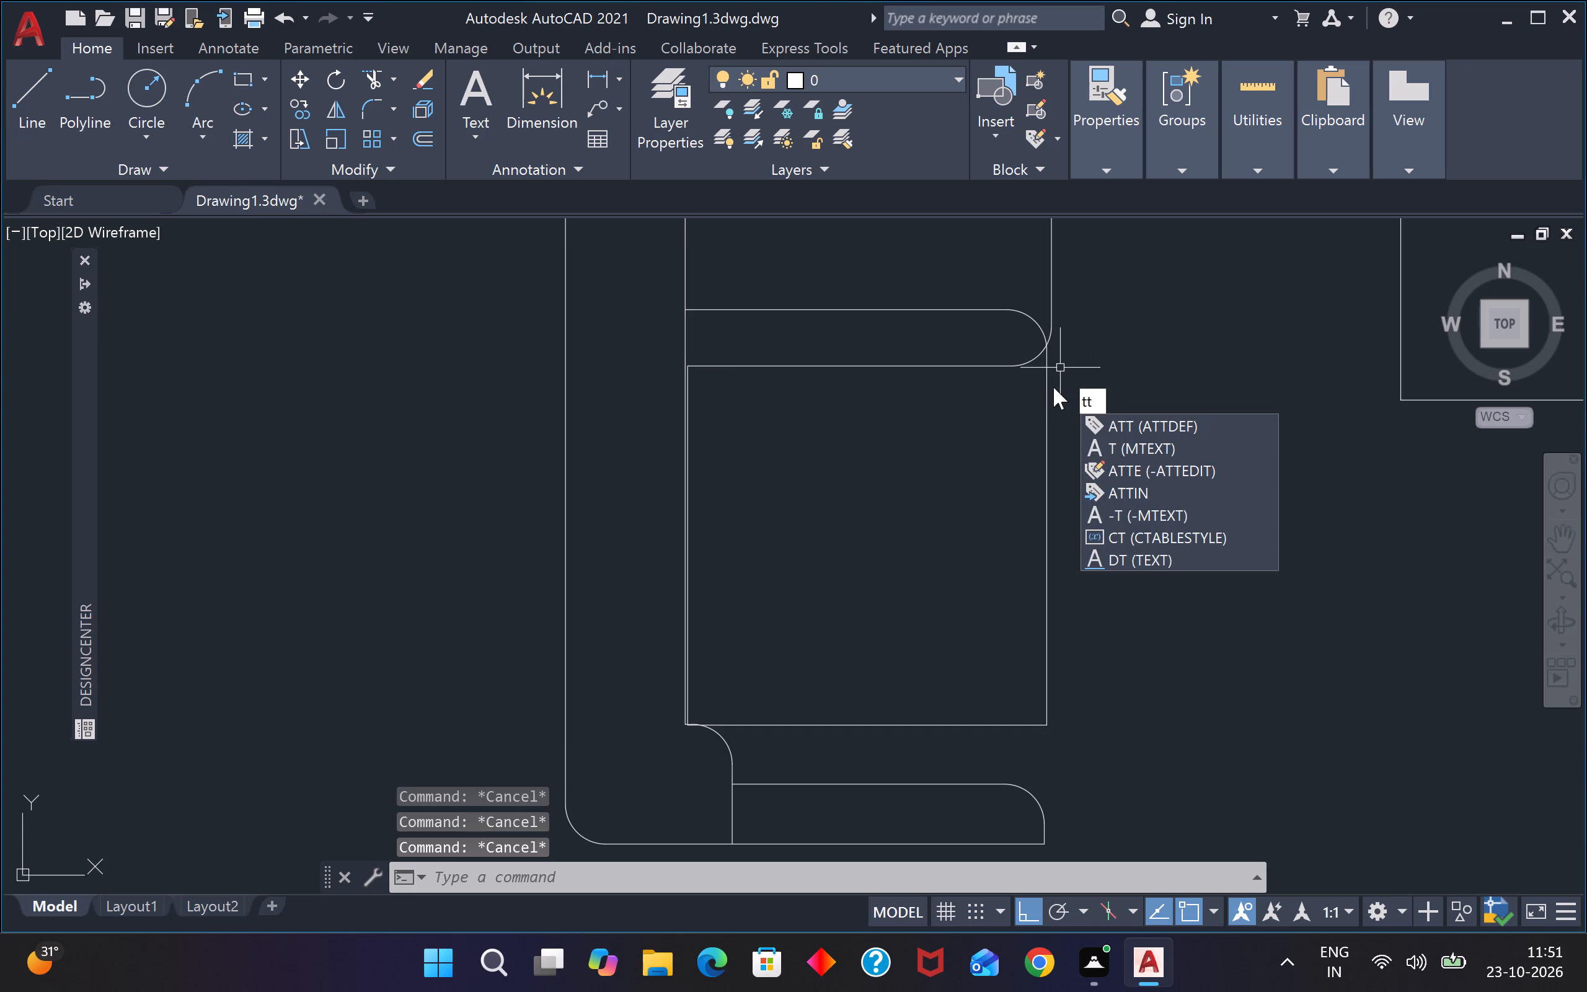
key(BackSpace)
text(r)
key(space)
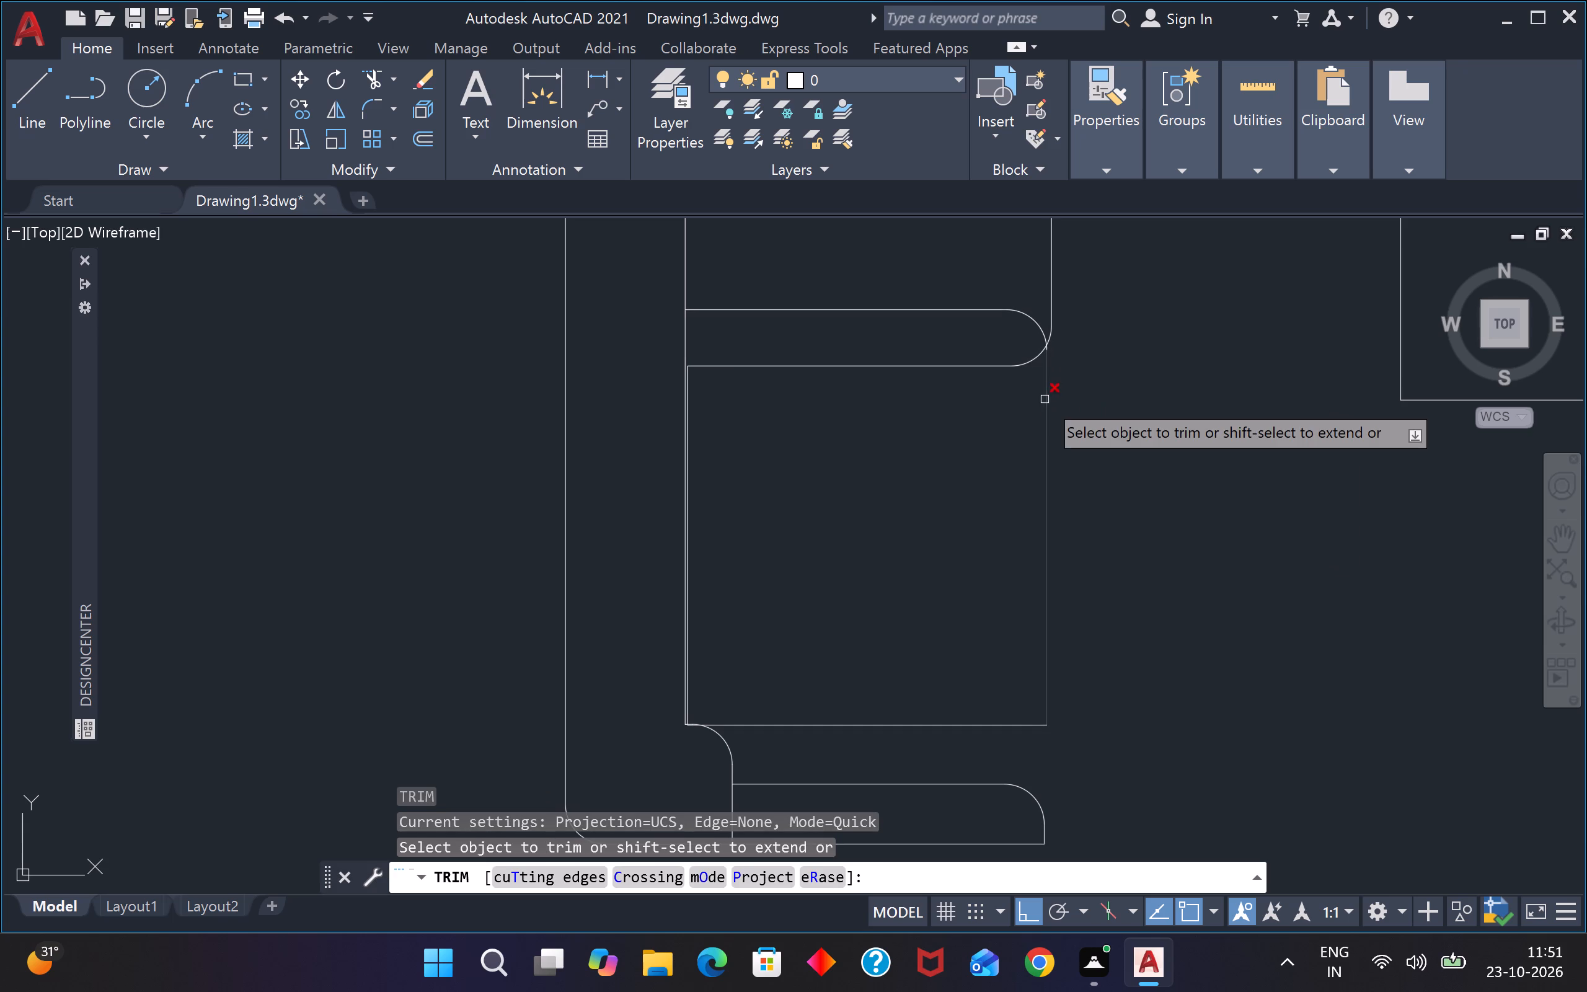
scroll(1041, 350, up, 5)
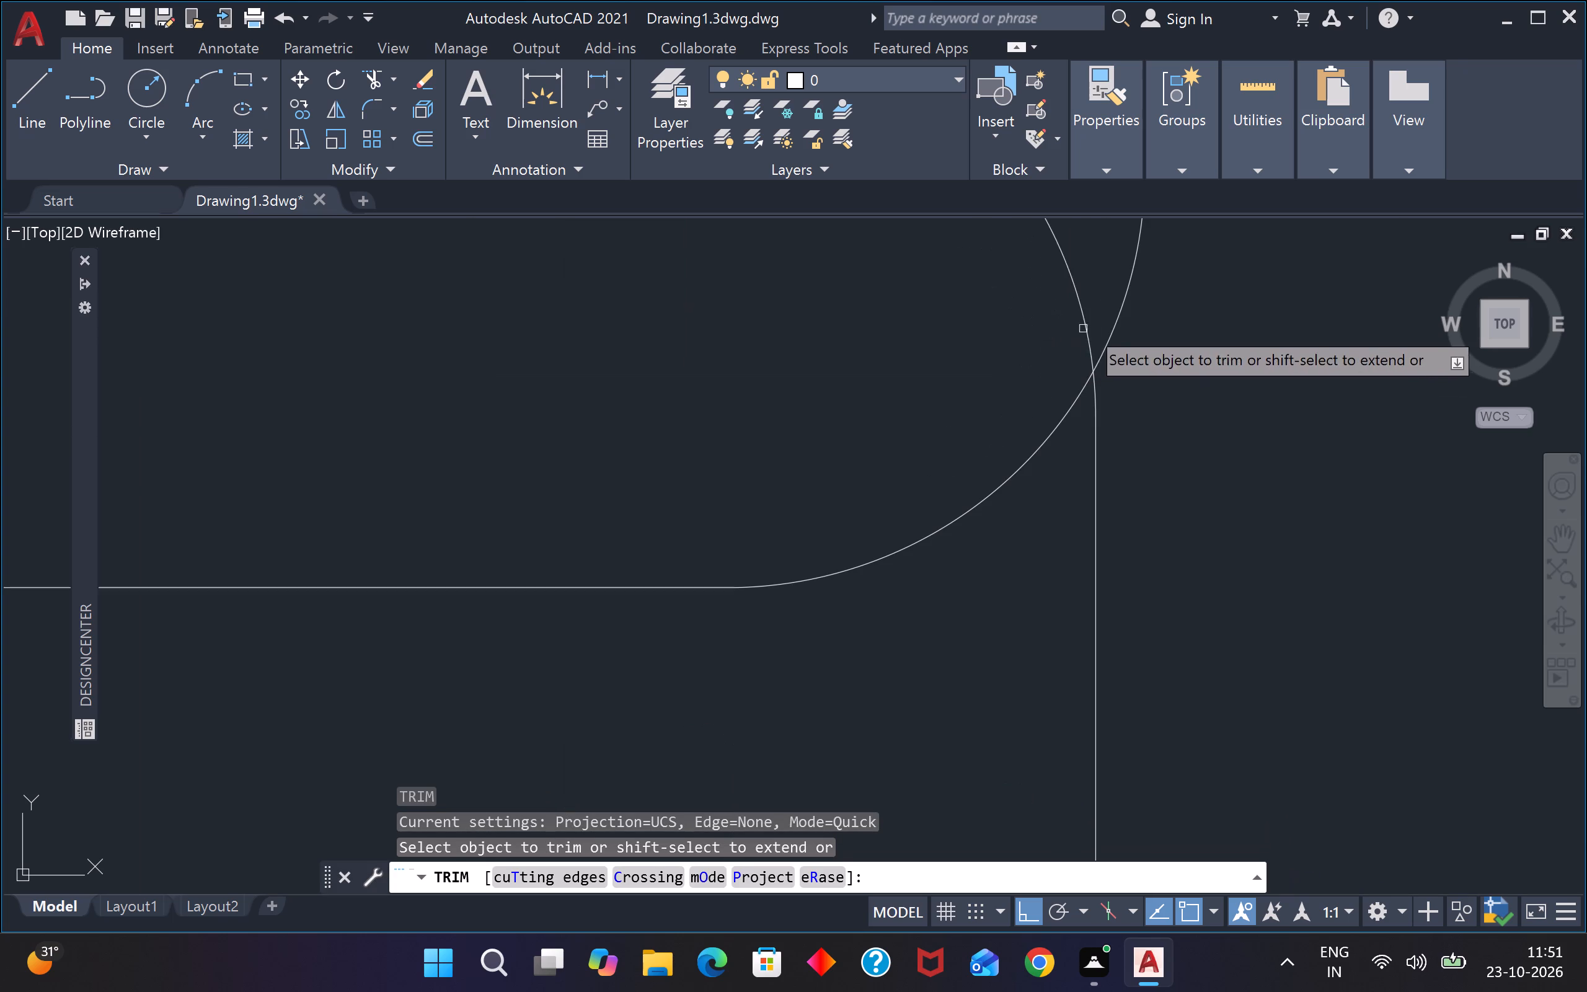
click(1097, 319)
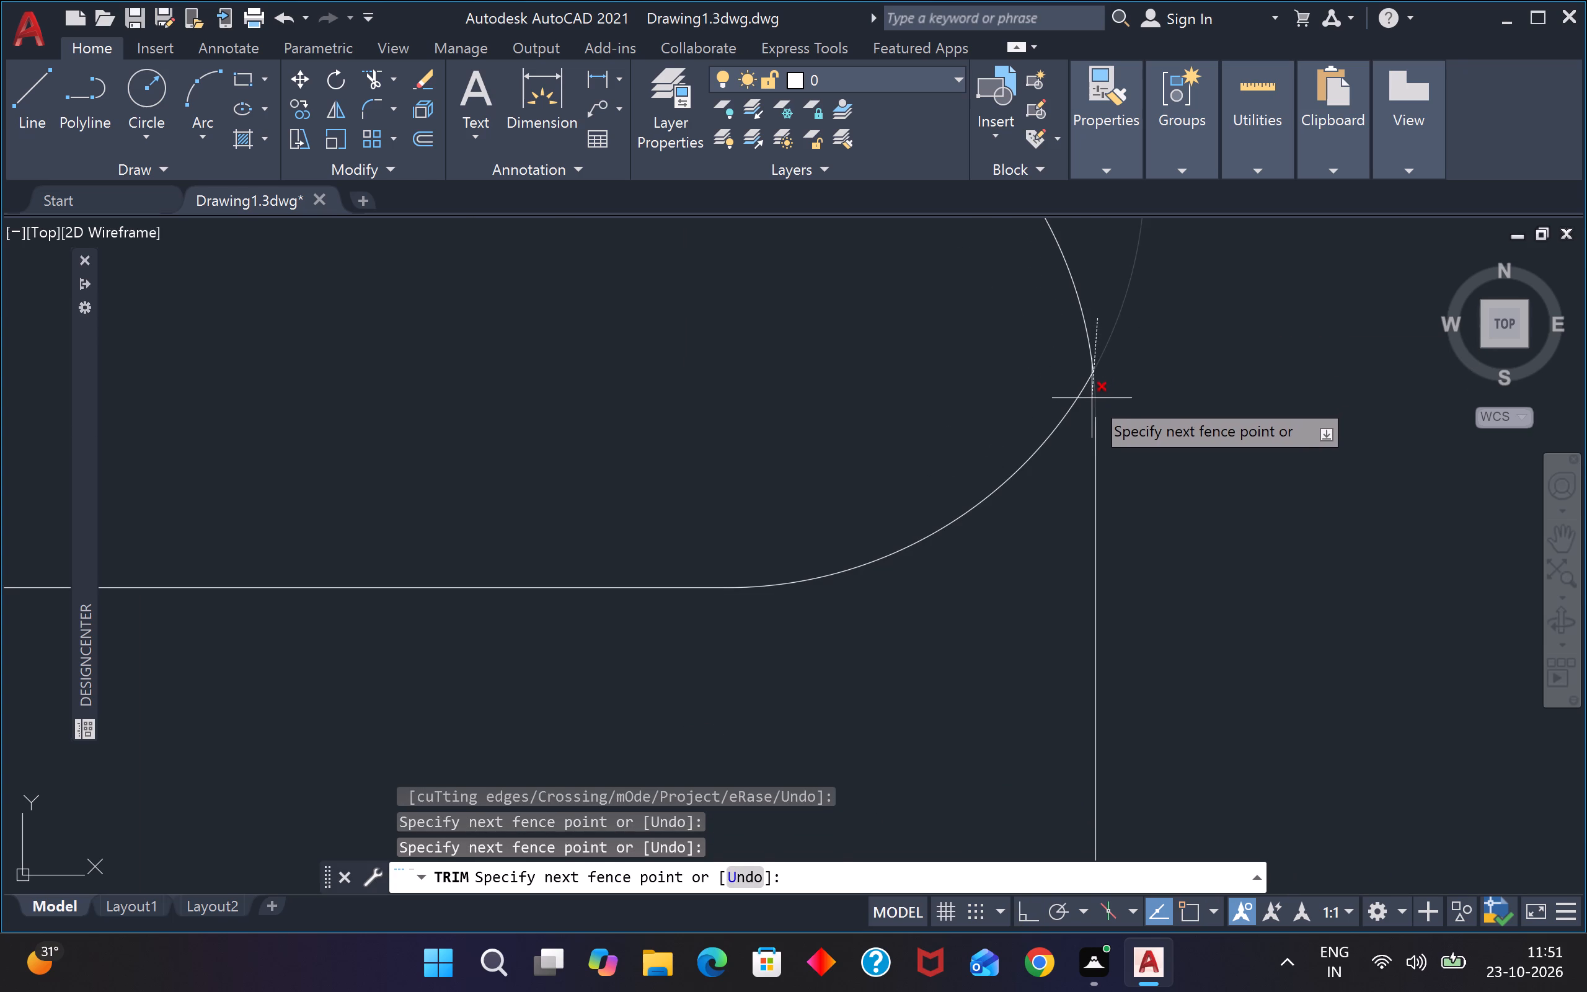
click(1092, 393)
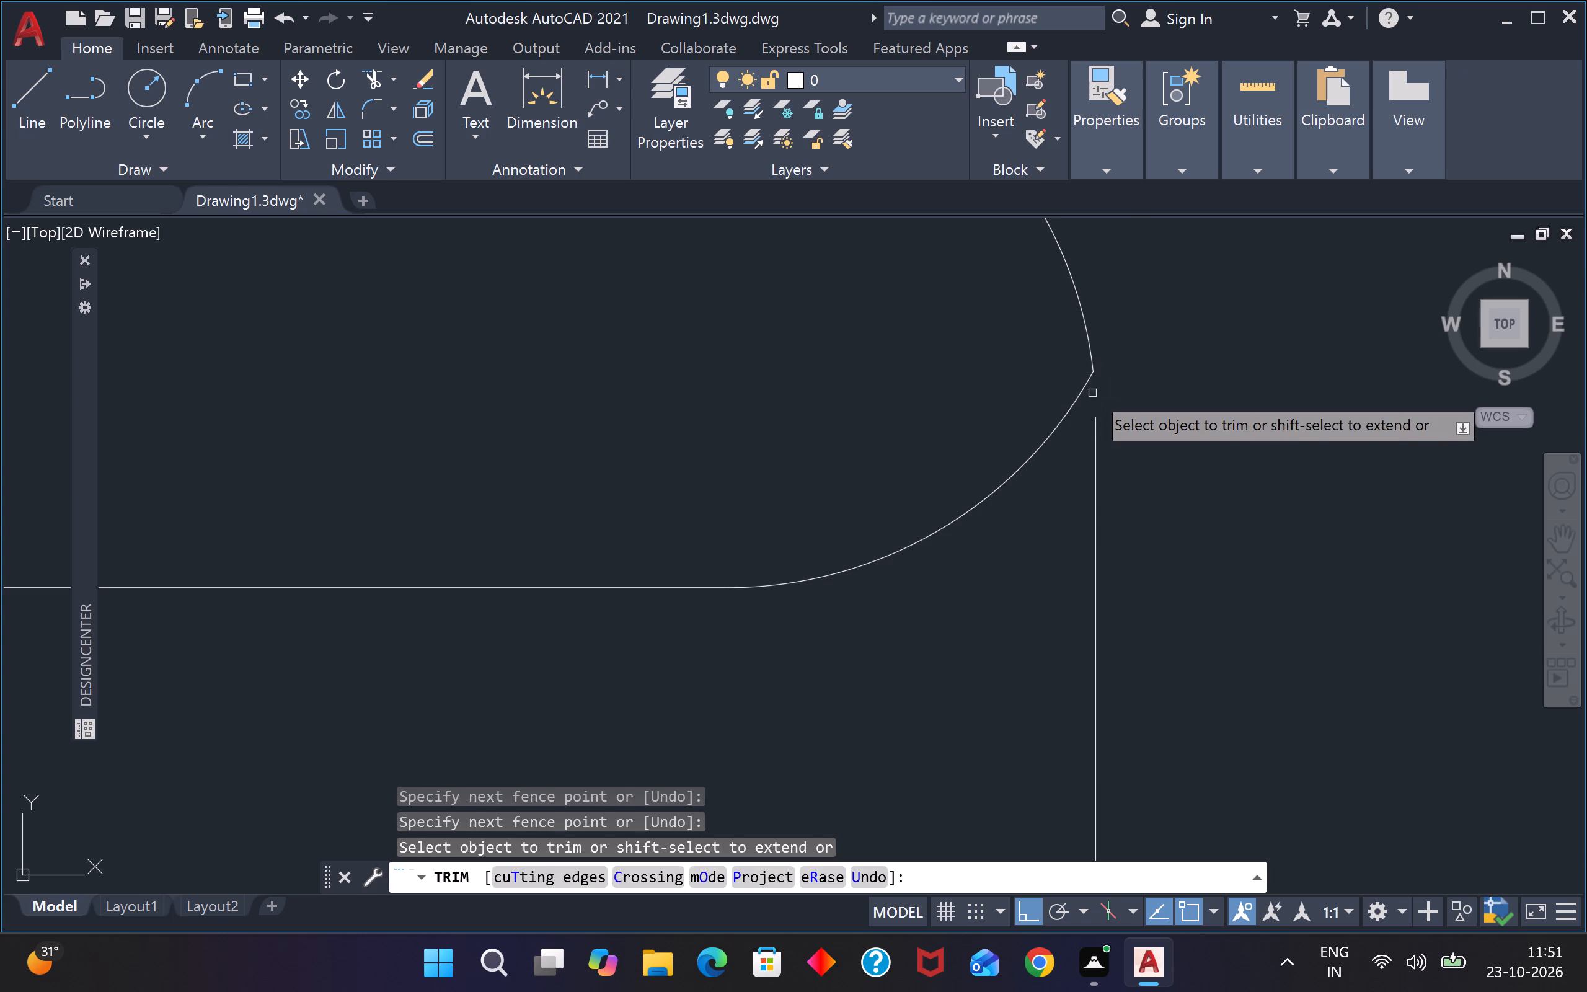
scroll(1119, 385, down, 6)
scroll(1136, 378, up, 3)
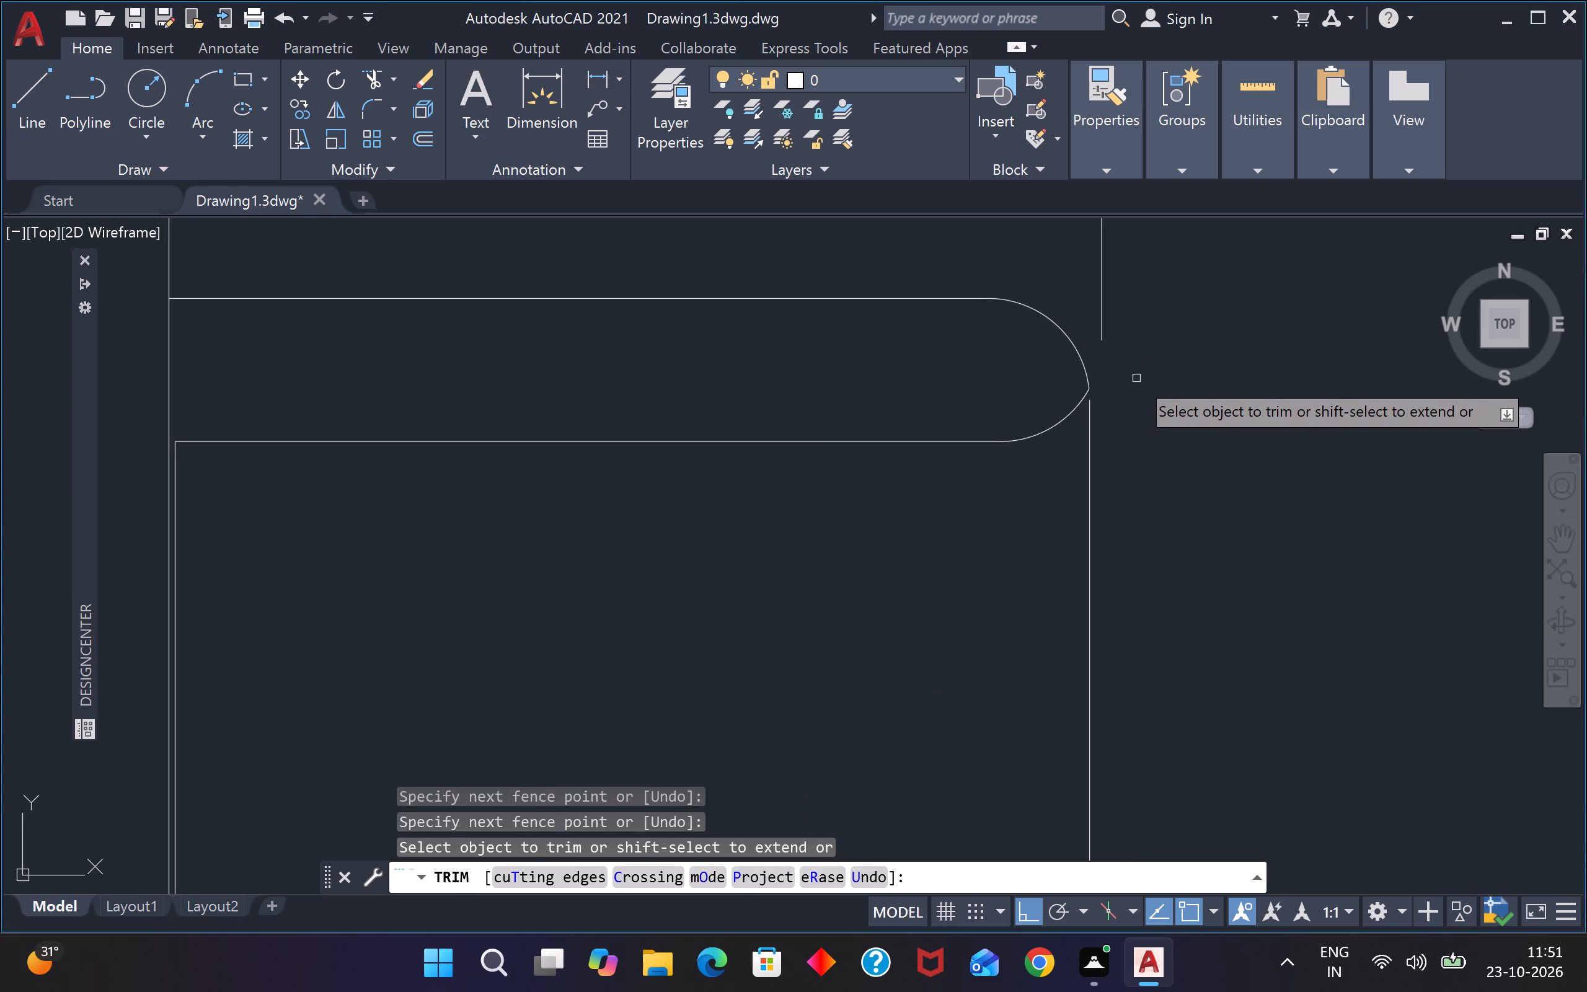
key(l)
key(space)
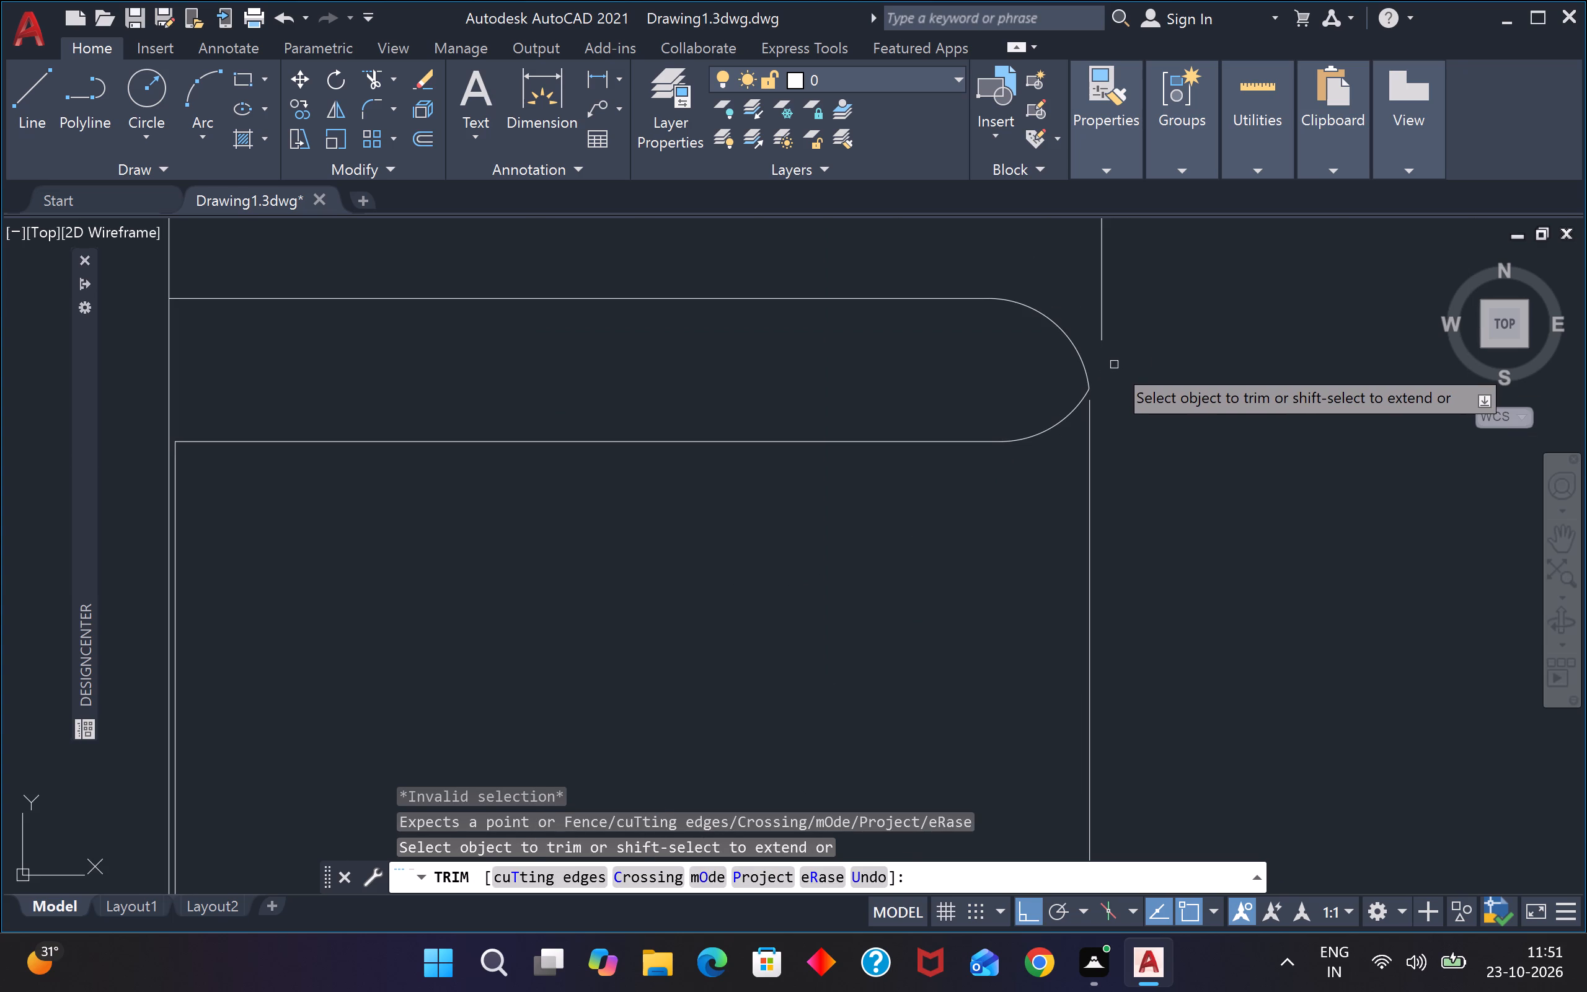
key(Escape)
Draw a vertical line about 1'8" long from the upper seat's trimmed east edge down to the lower seat's southeast corner.
text(l)
key(space)
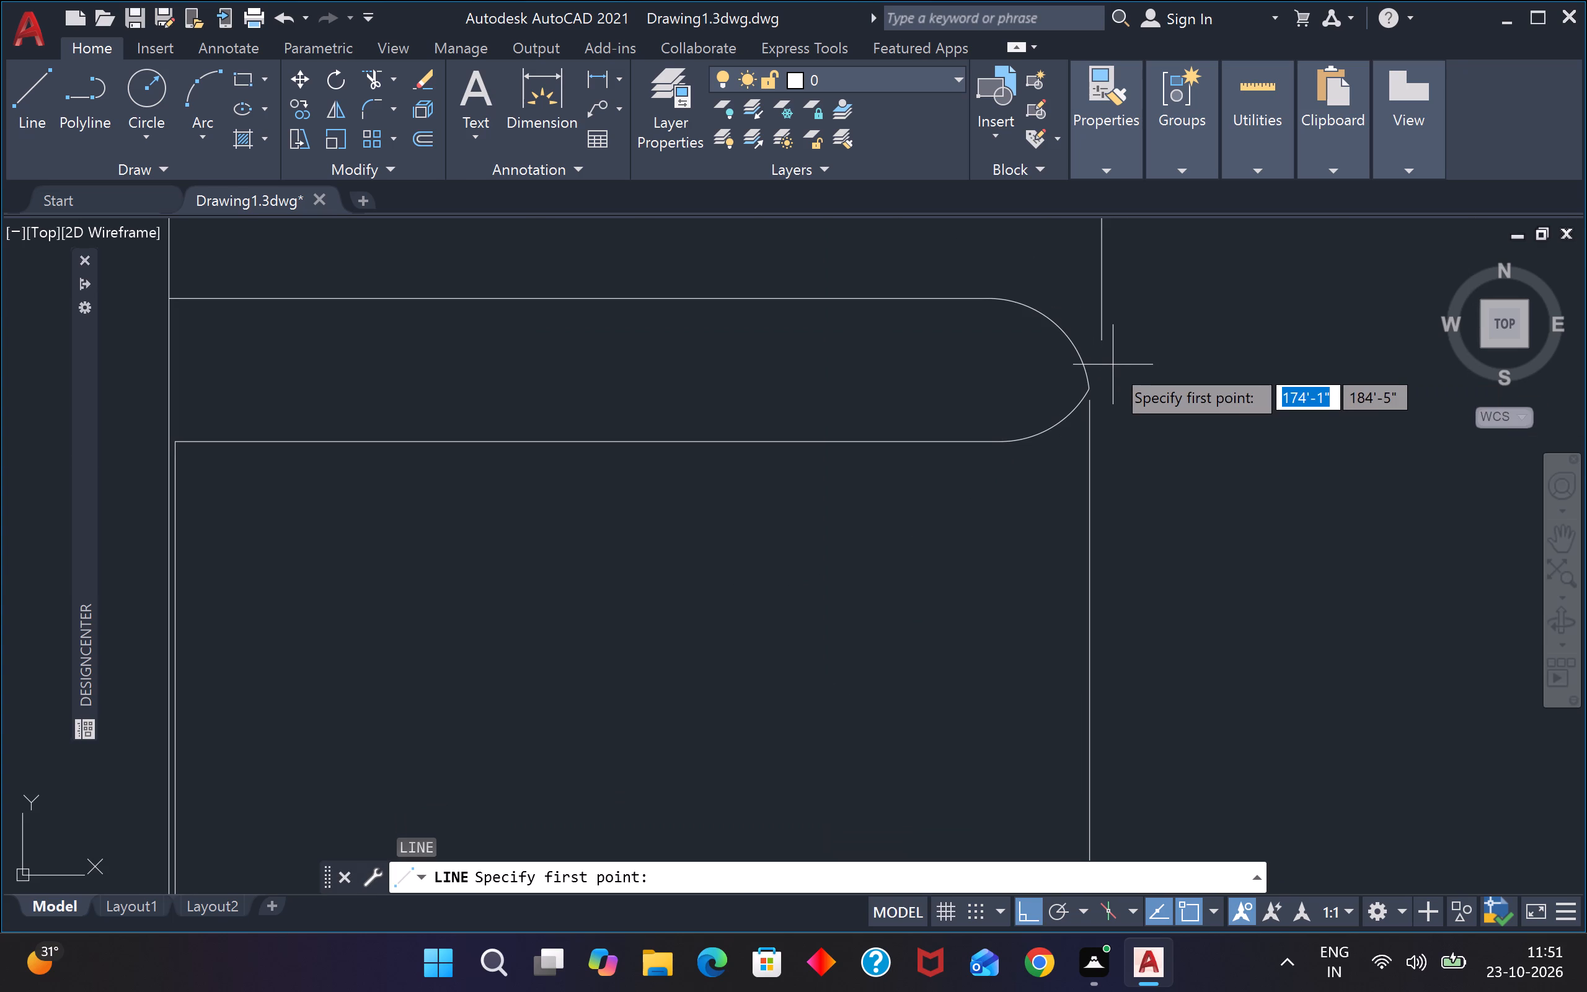
click(1098, 345)
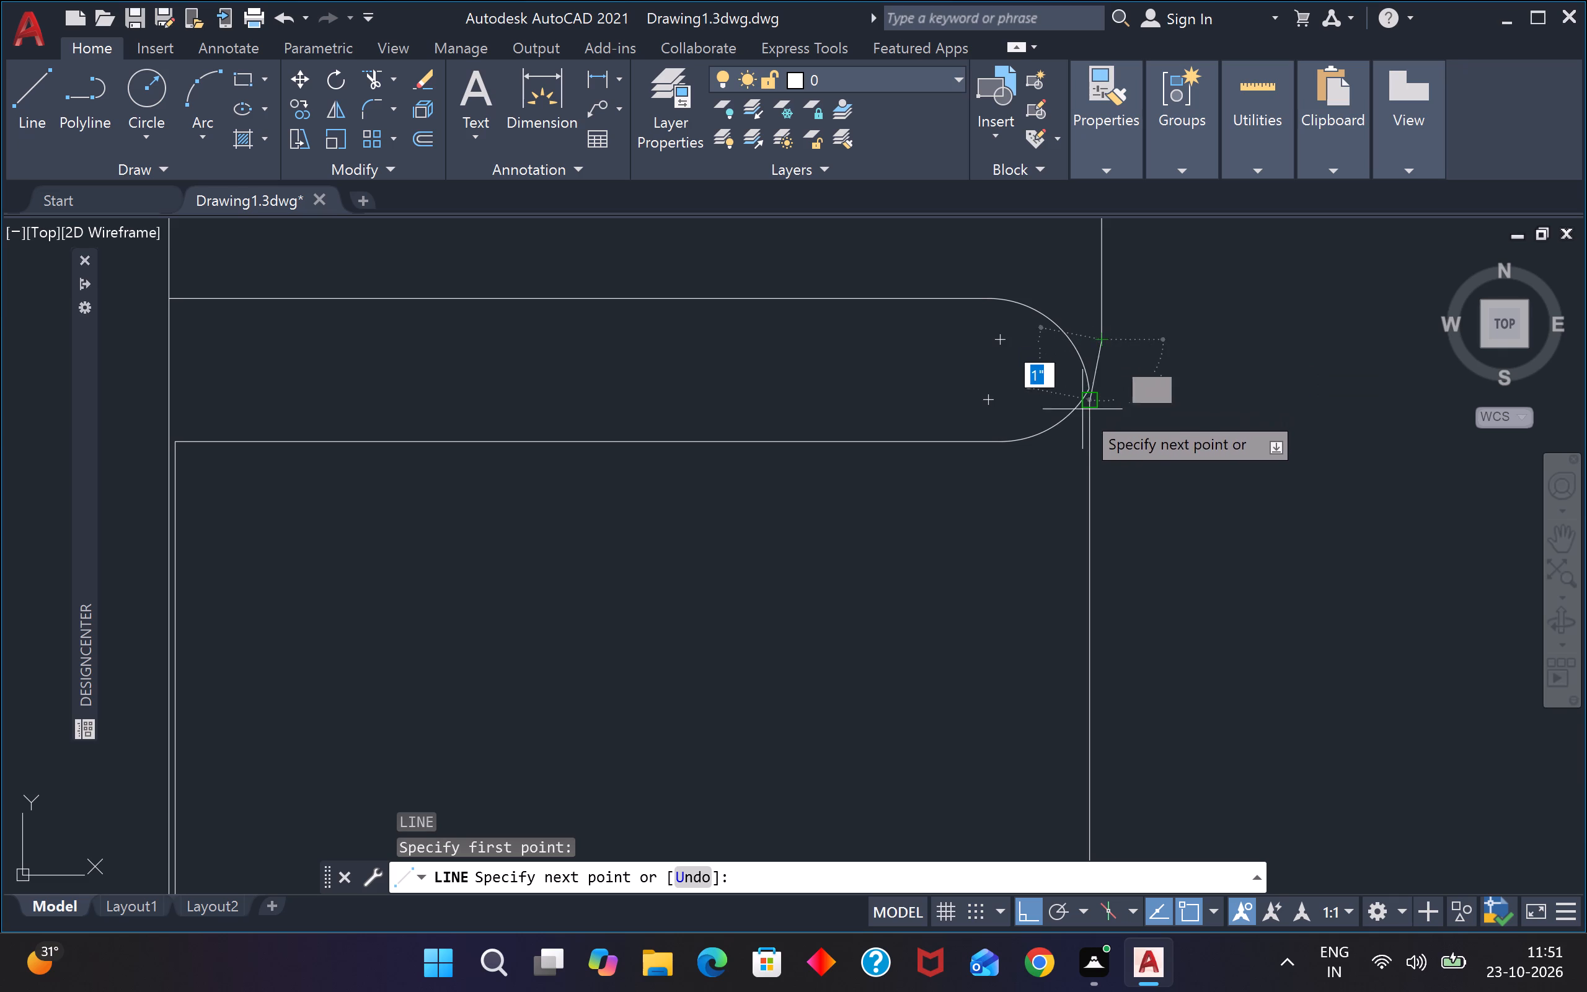
scroll(1108, 536, down, 4)
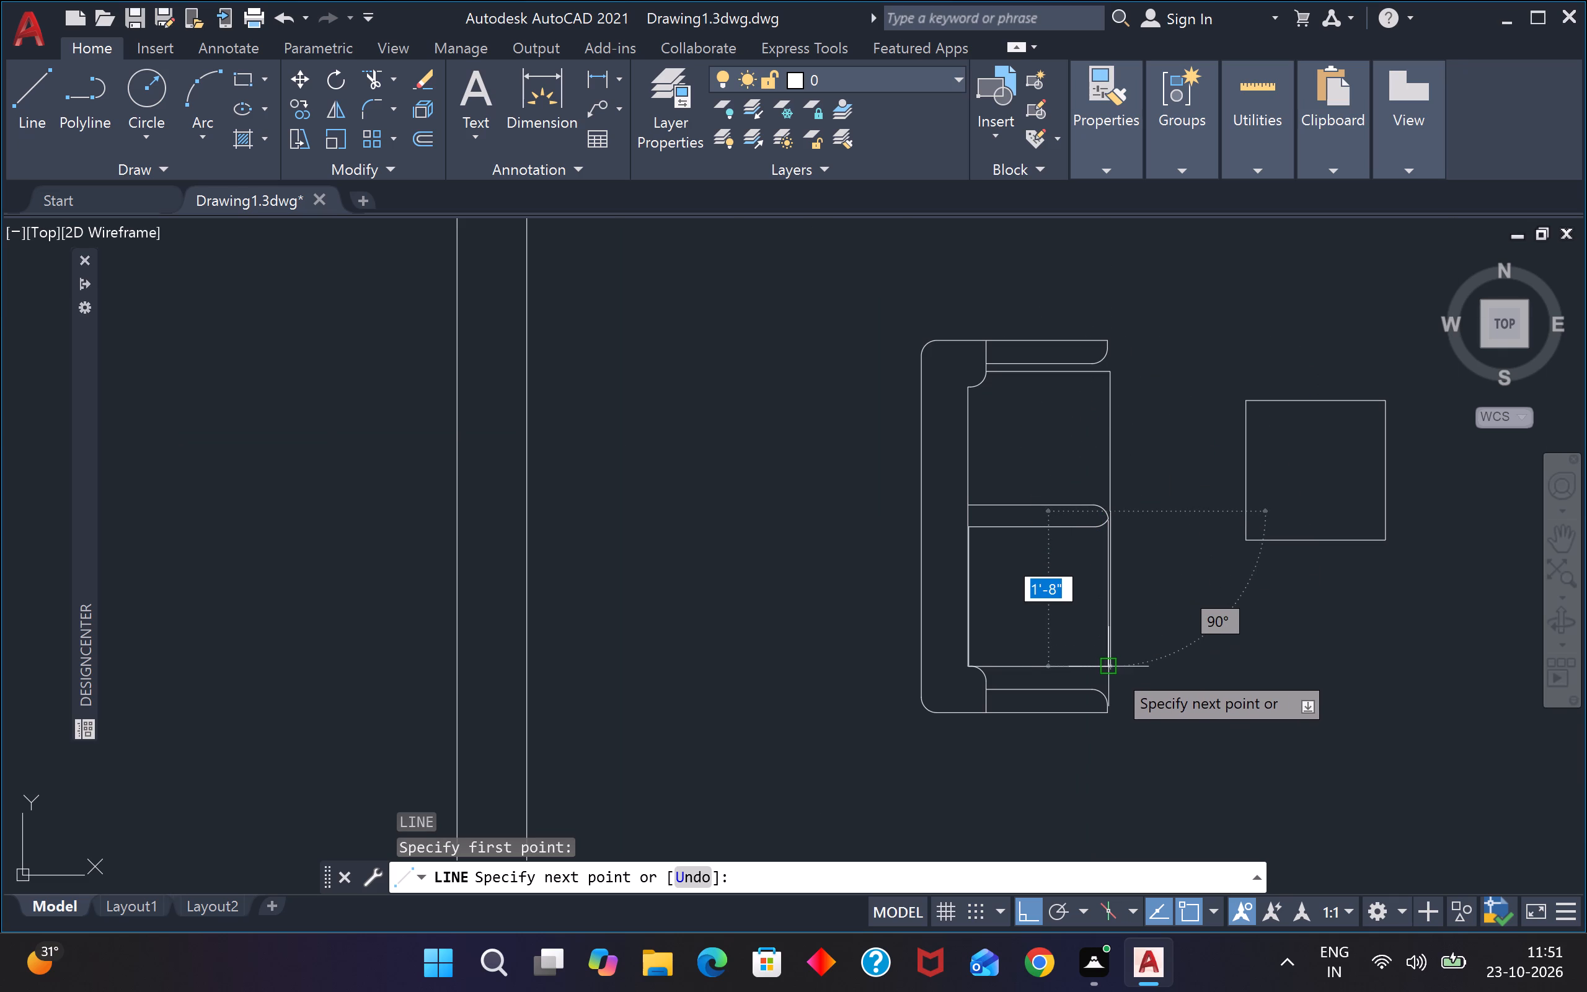
click(1117, 670)
key(Escape)
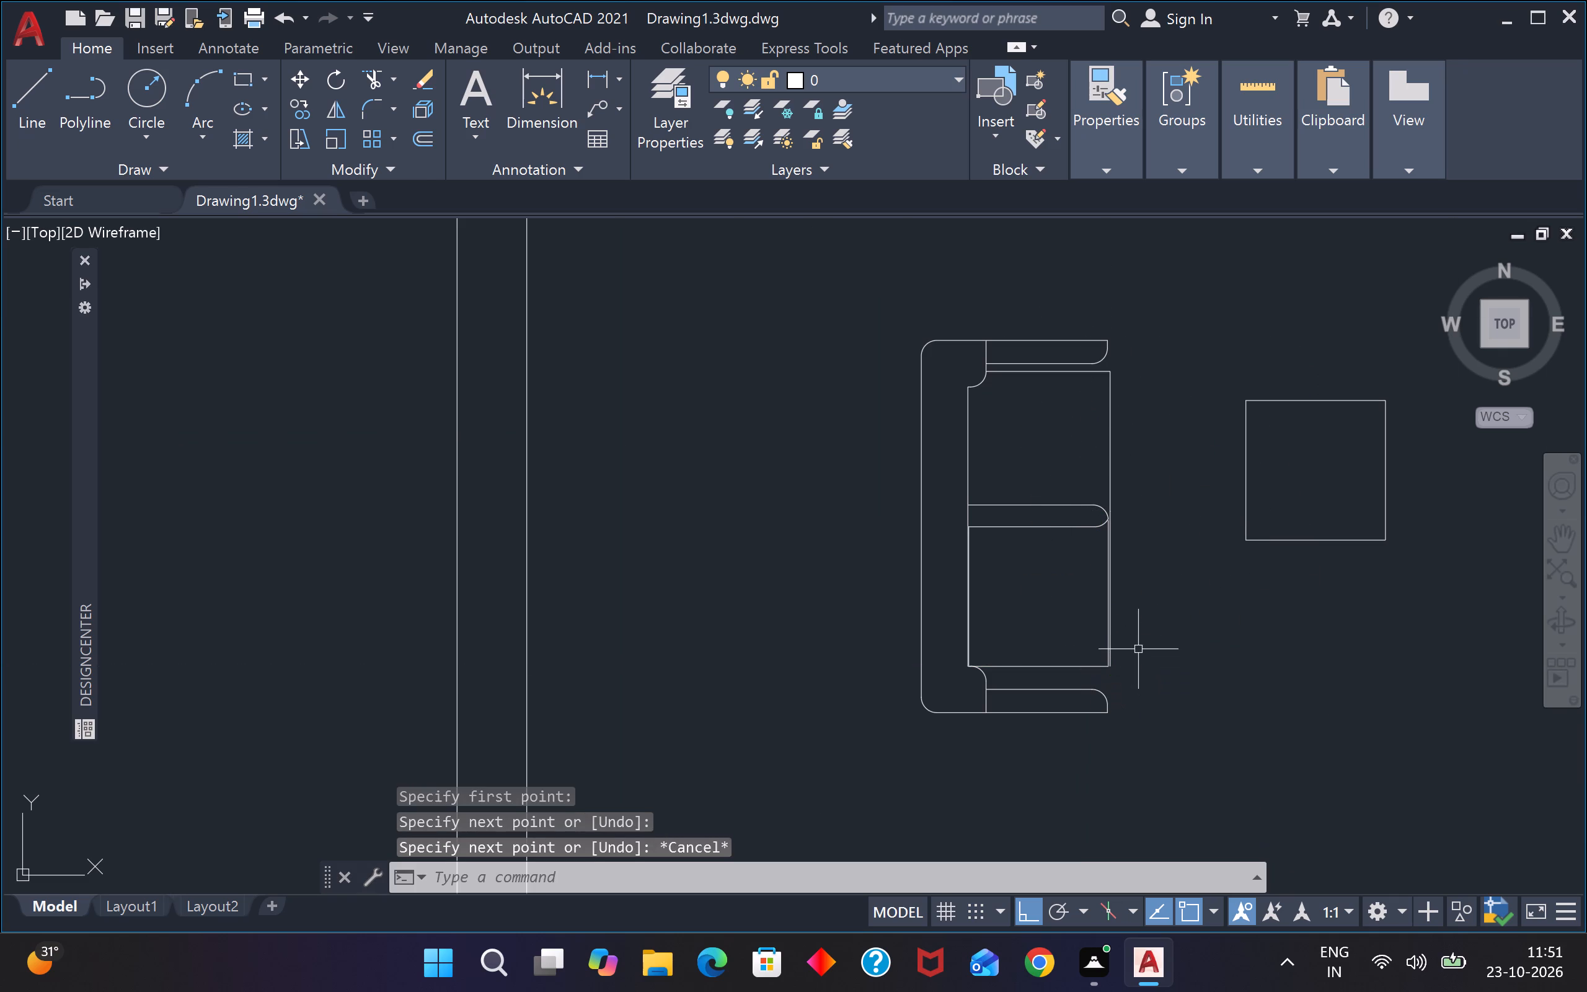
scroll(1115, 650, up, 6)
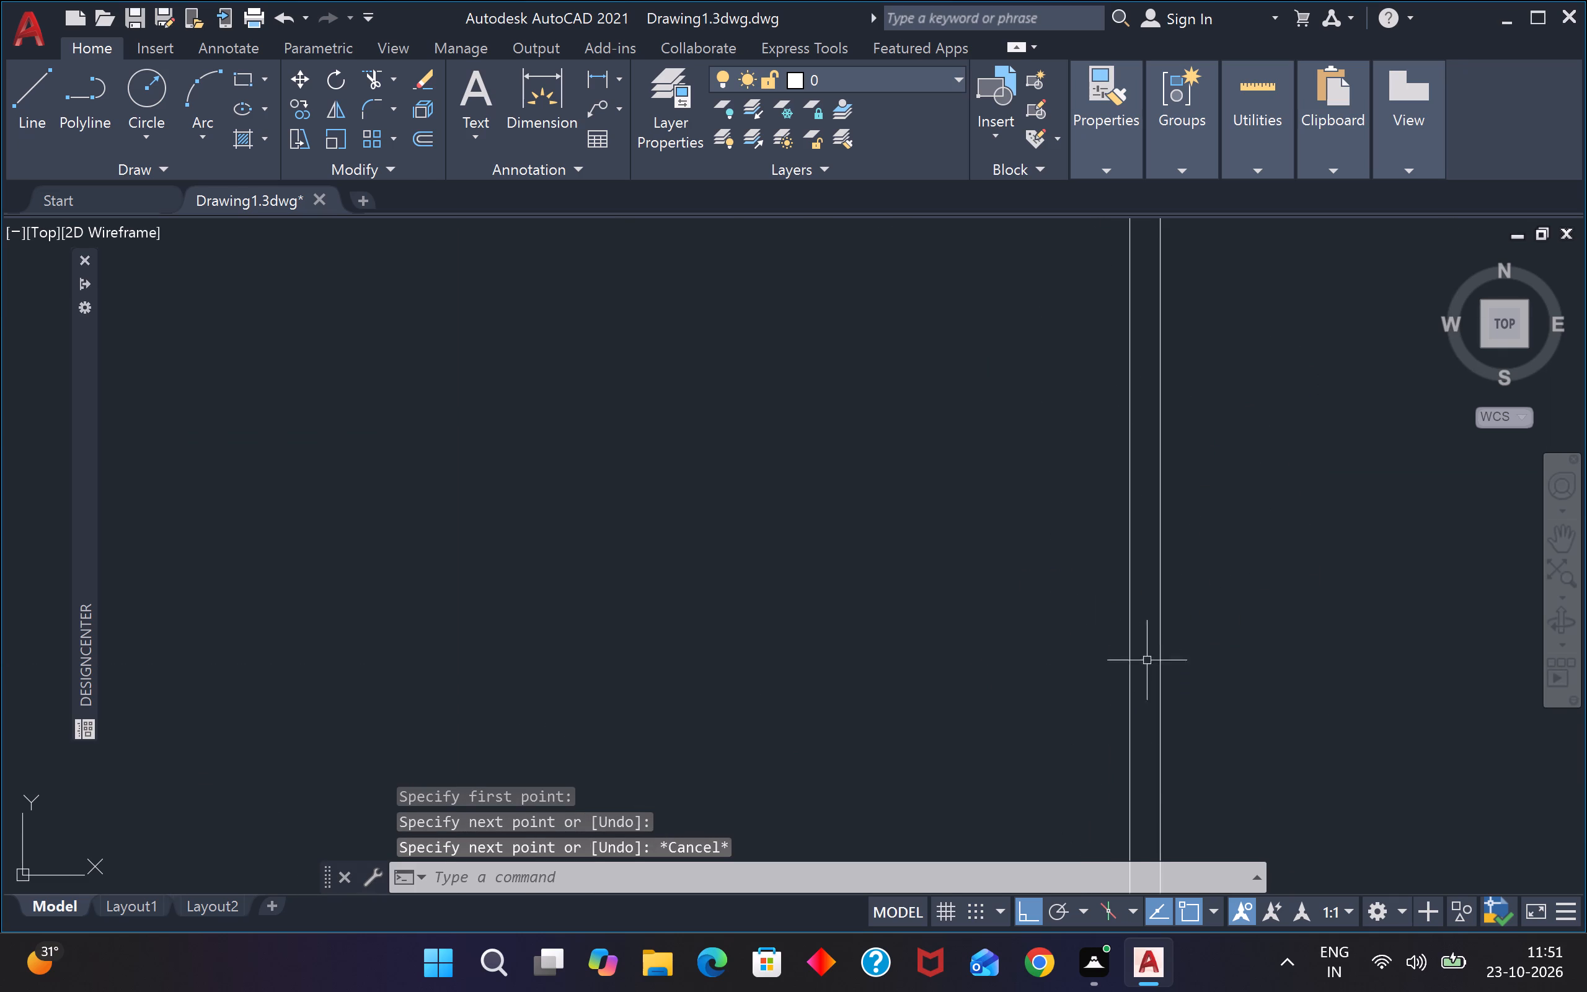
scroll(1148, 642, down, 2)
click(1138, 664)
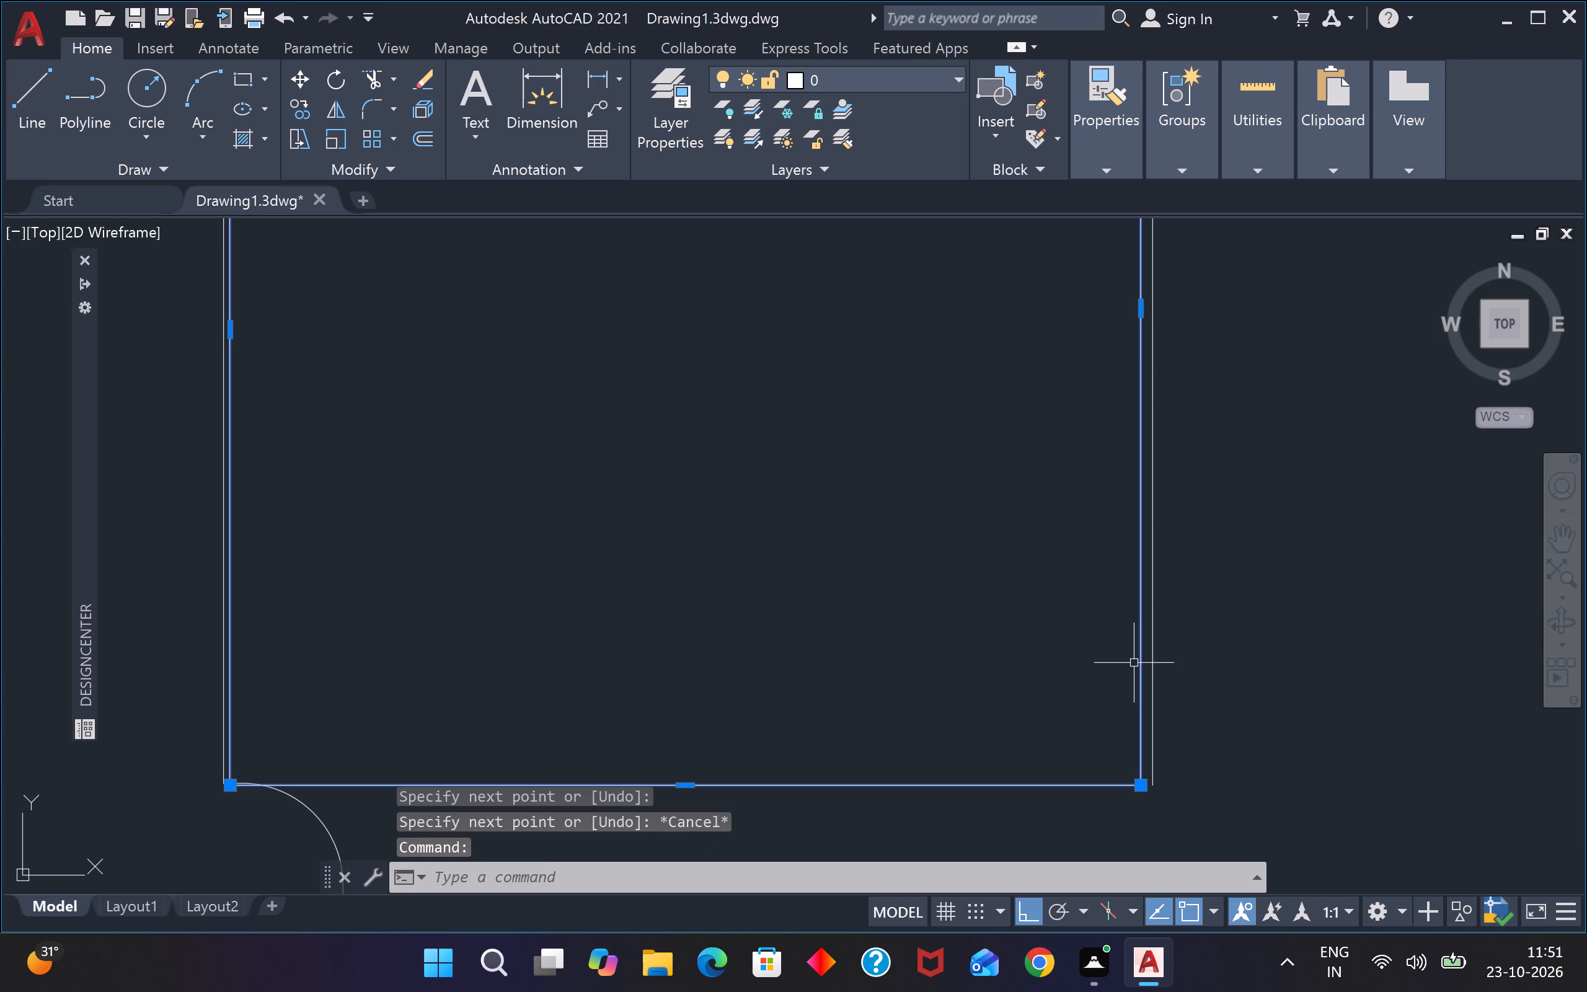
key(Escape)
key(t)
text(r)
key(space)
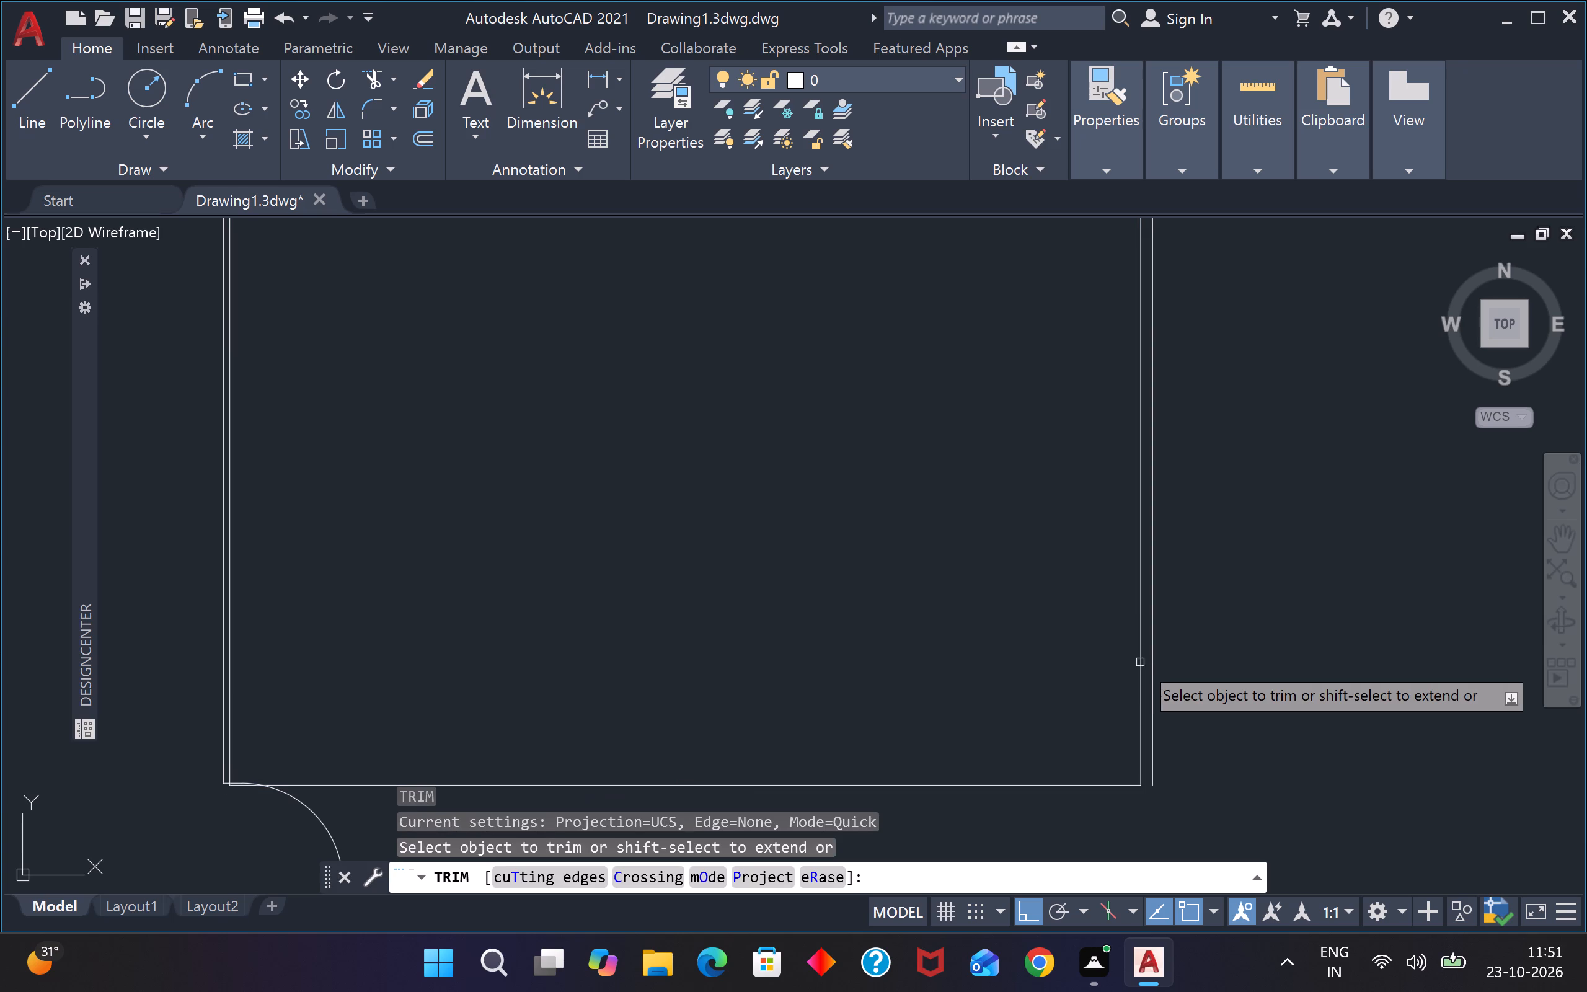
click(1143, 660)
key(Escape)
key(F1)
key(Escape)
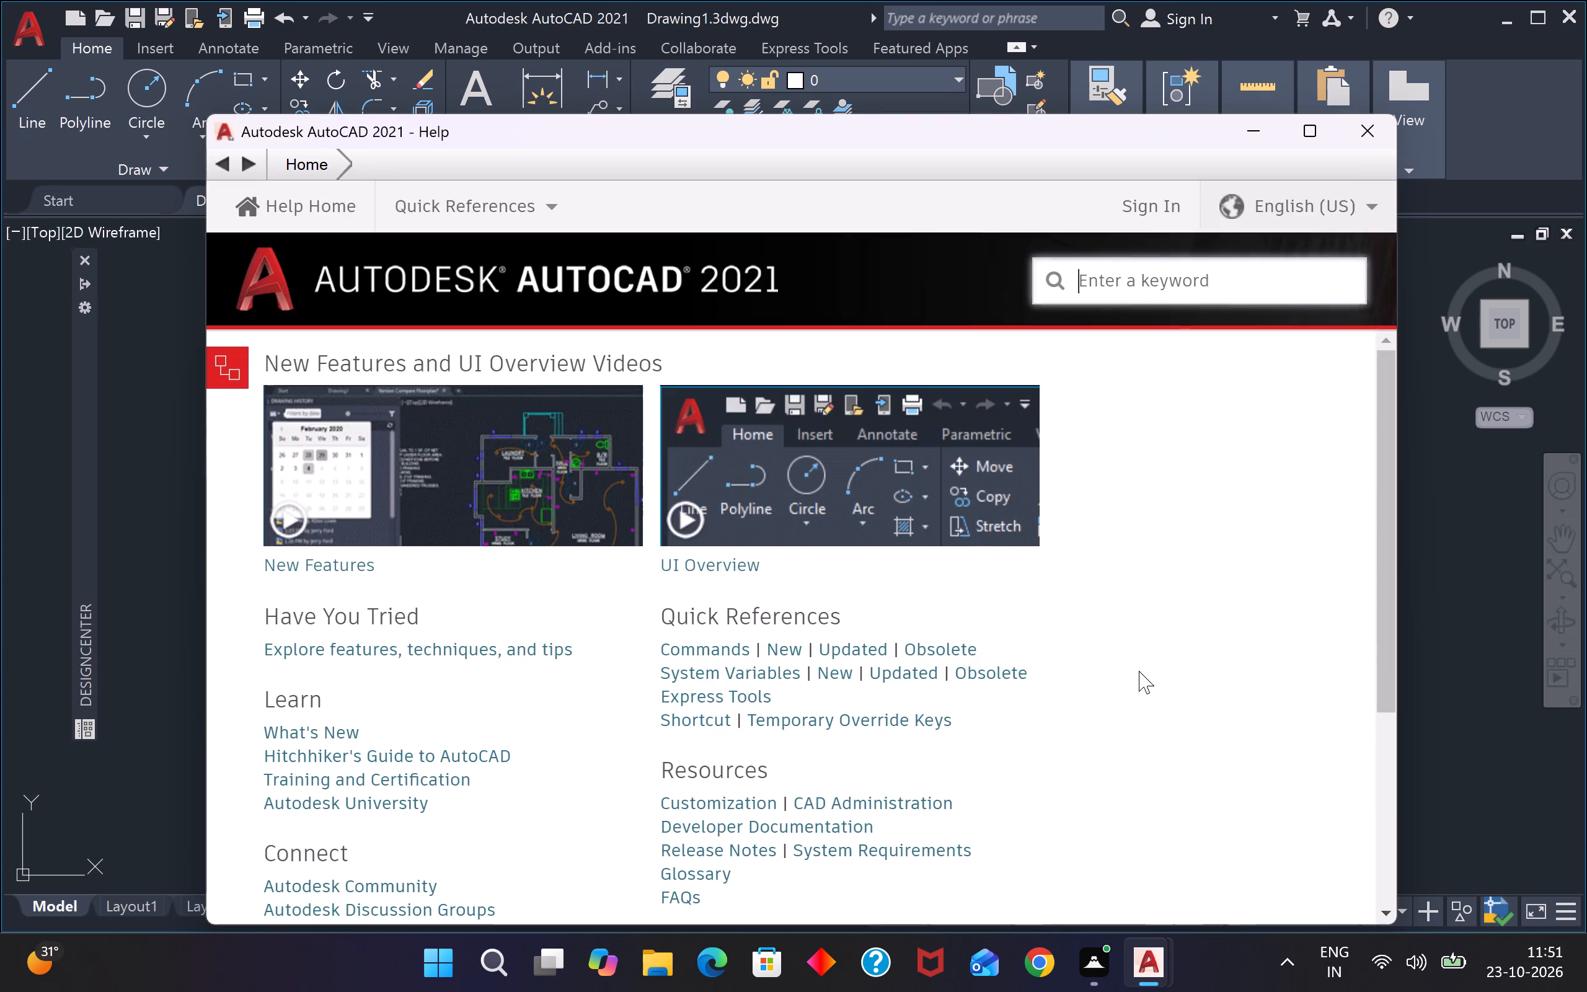
Close the help window and draw a short line closing the gap at the lower seat's southeast corner.
click(1370, 135)
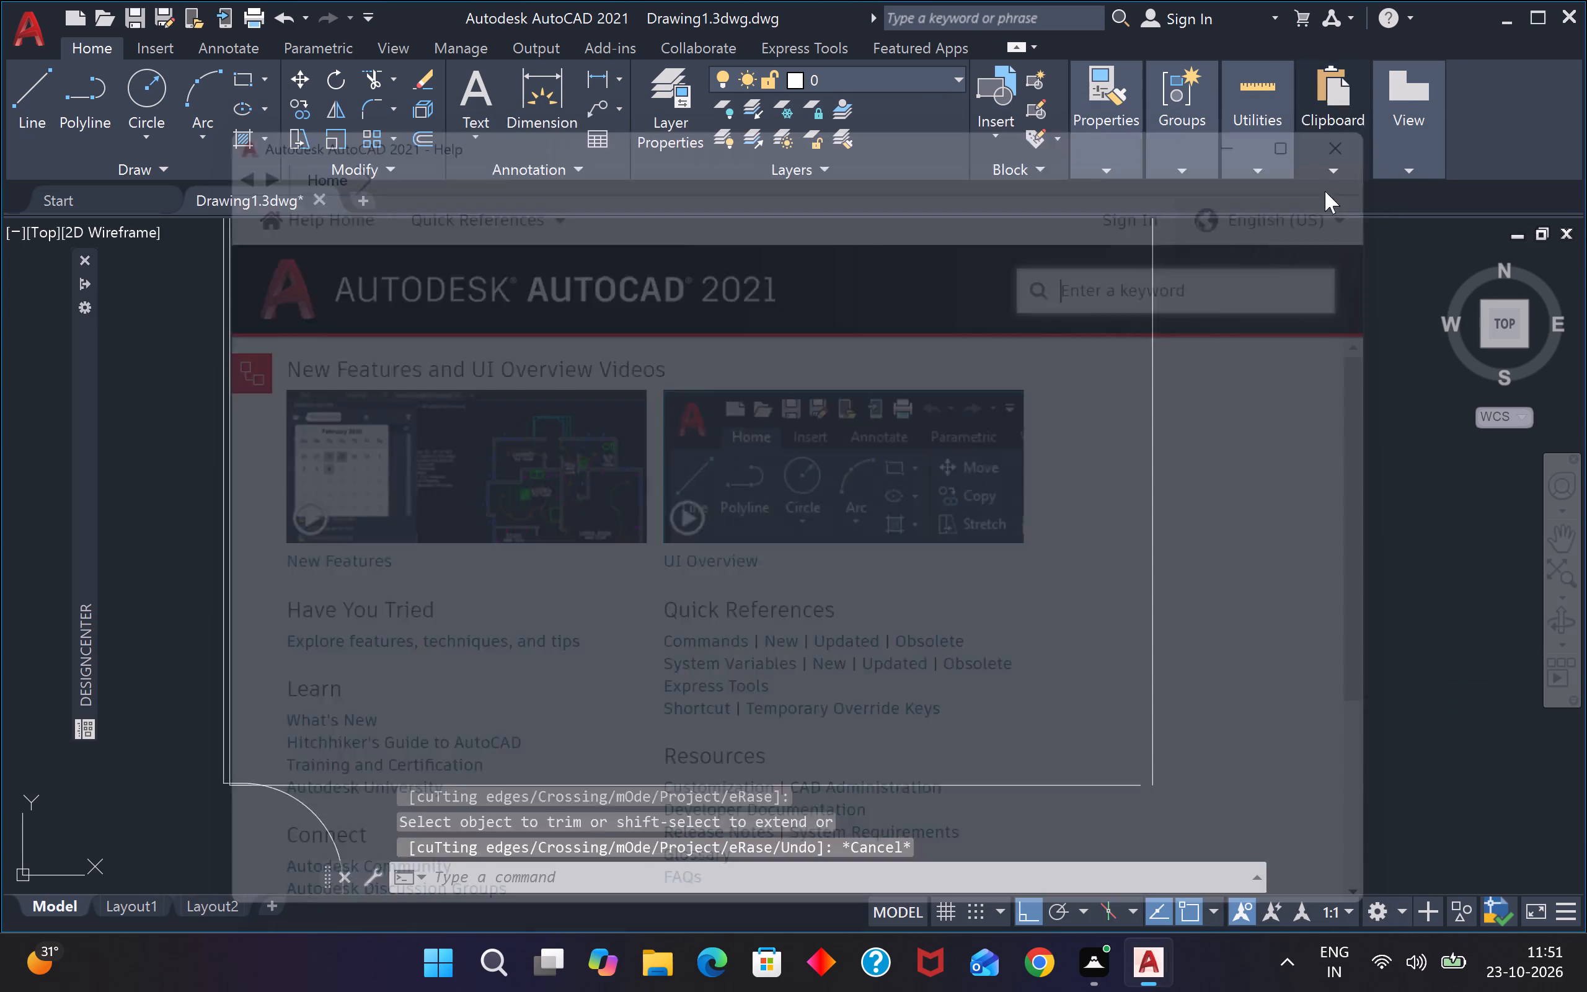
key(l)
key(space)
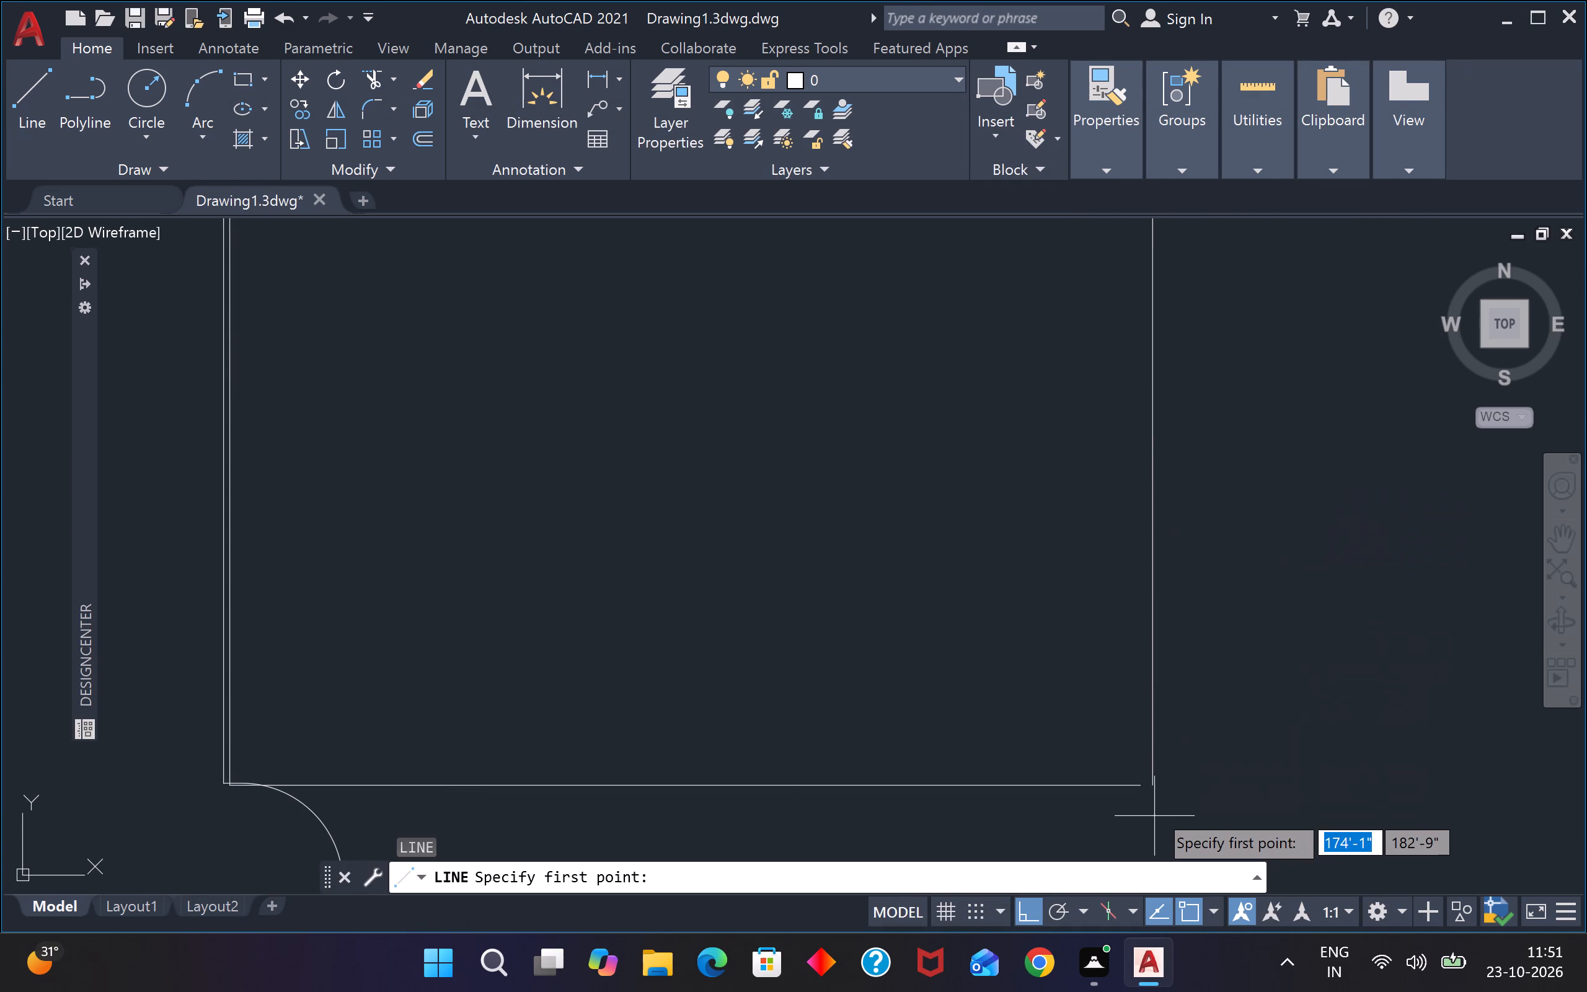
click(1152, 788)
click(1139, 786)
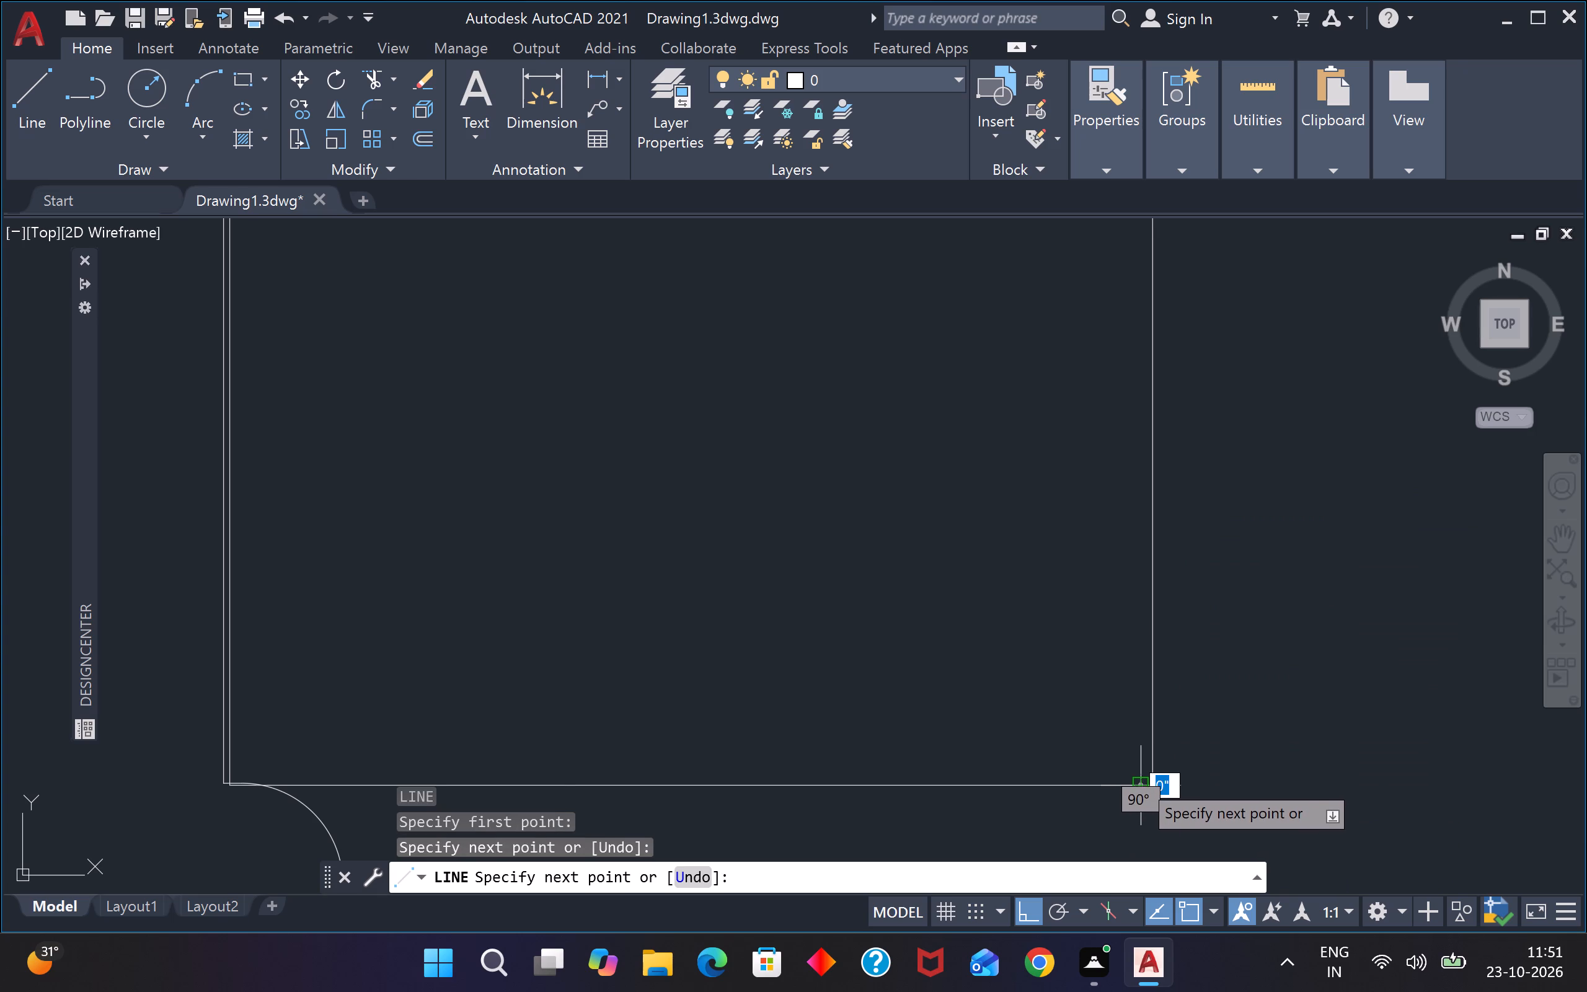
key(Escape)
Move the whole sofa straight west, closer to the hall's west wall.
scroll(1147, 673, down, 6)
scroll(1138, 585, up, 2)
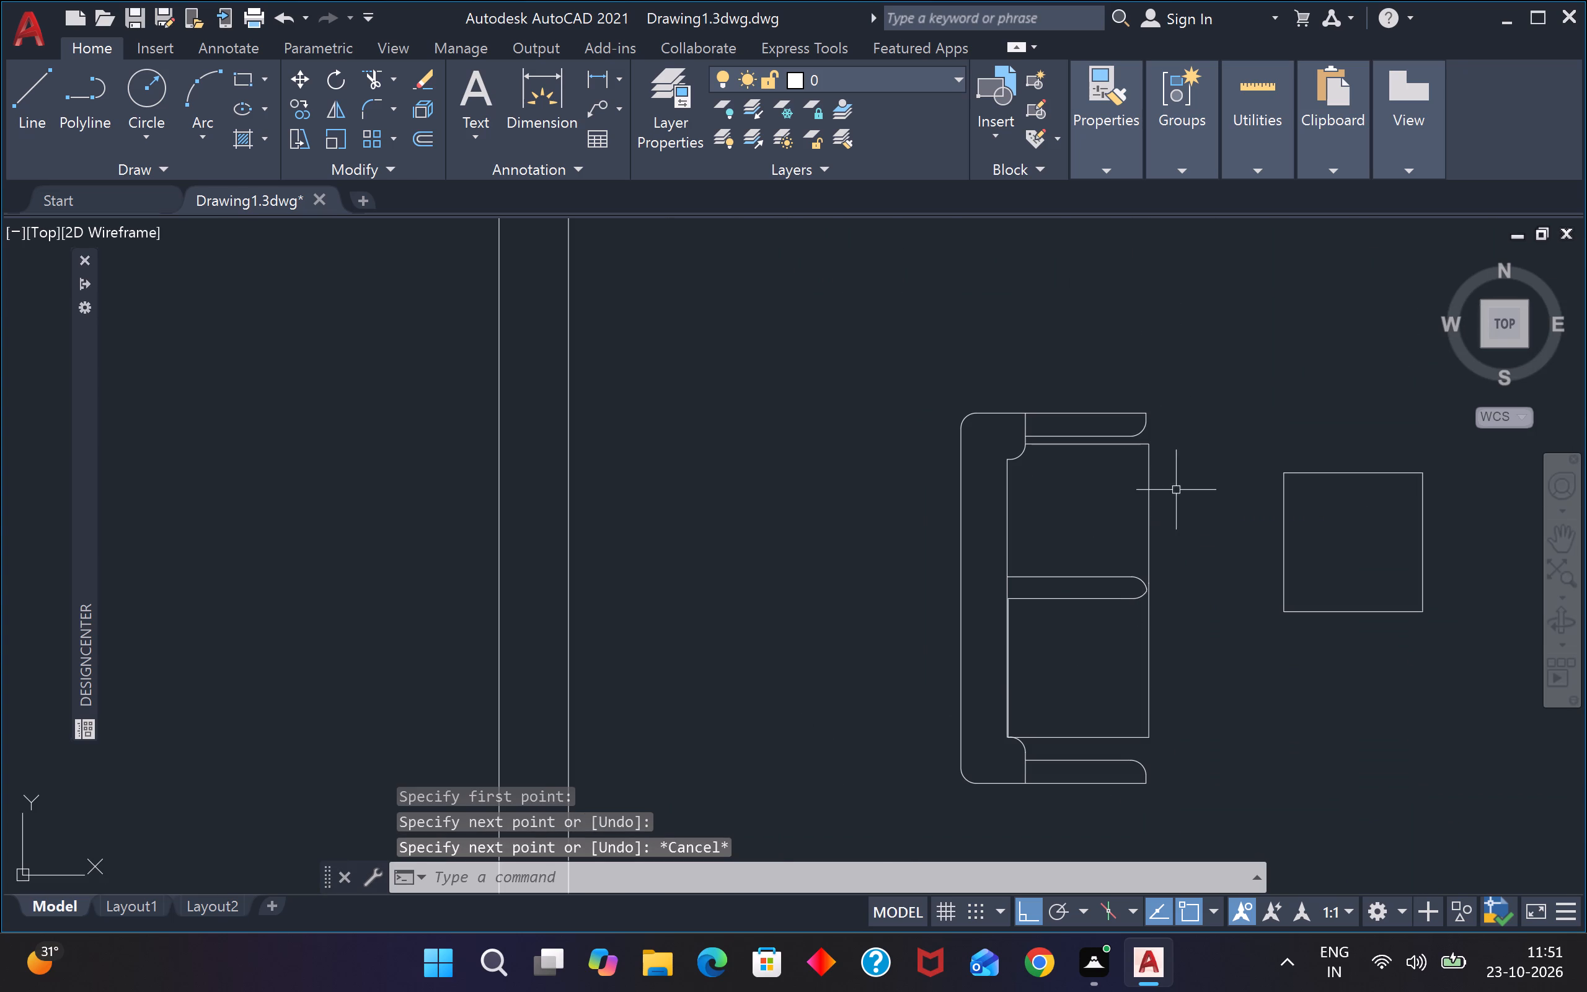
drag(1183, 381, 1183, 391)
click(890, 788)
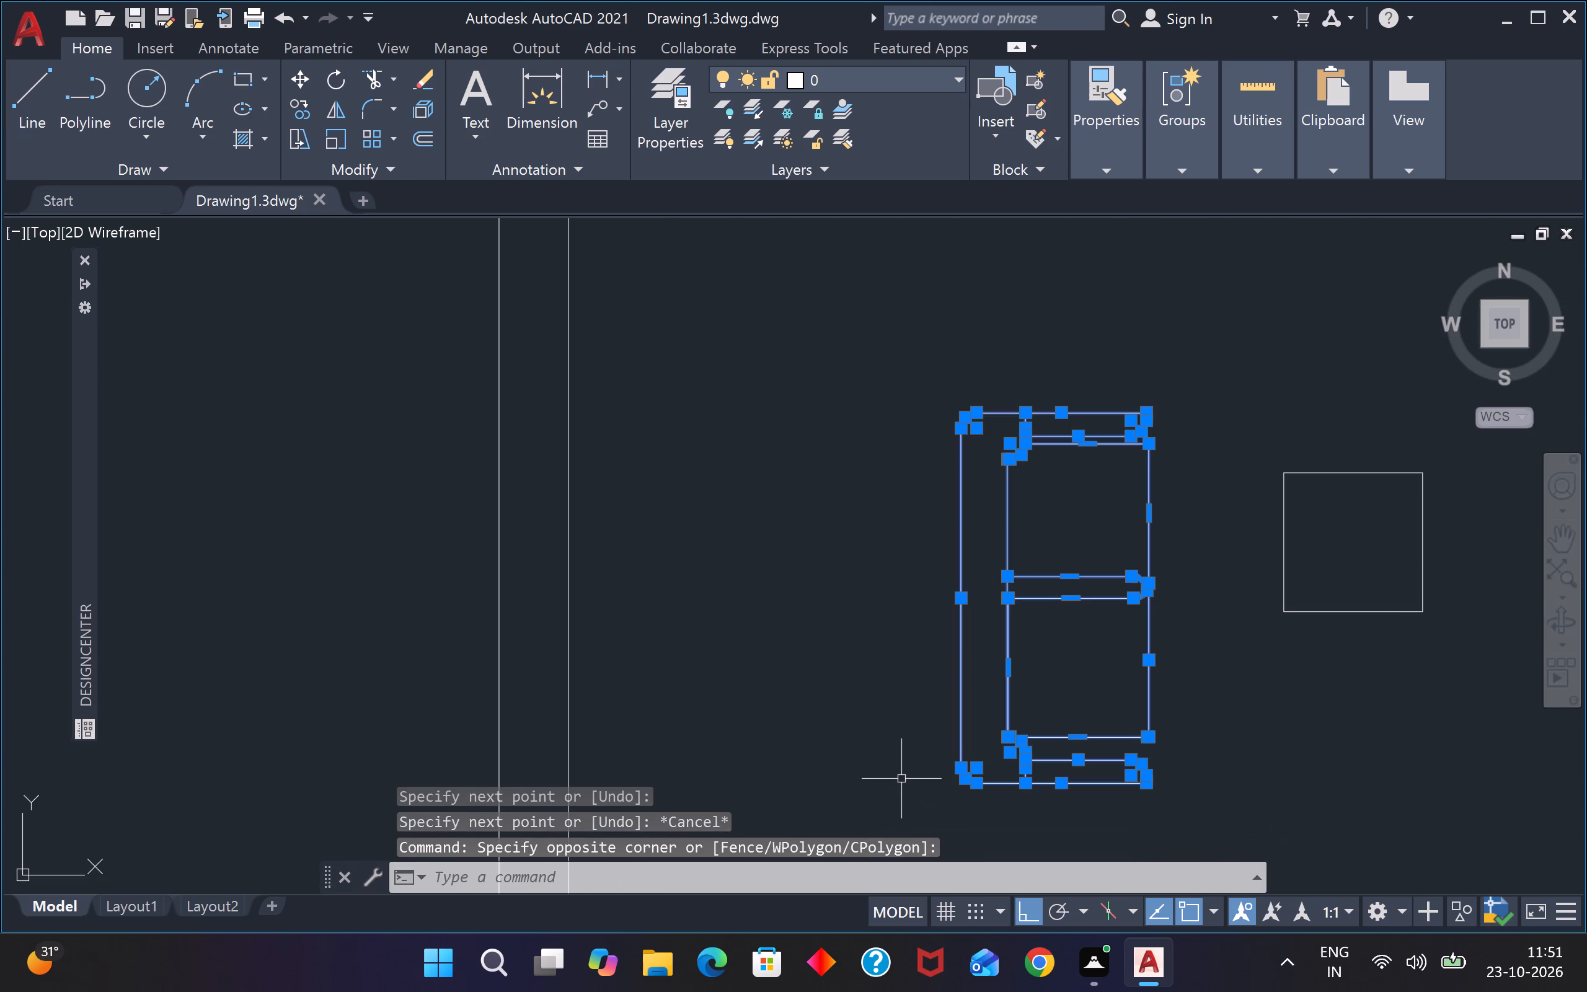
key(m)
key(space)
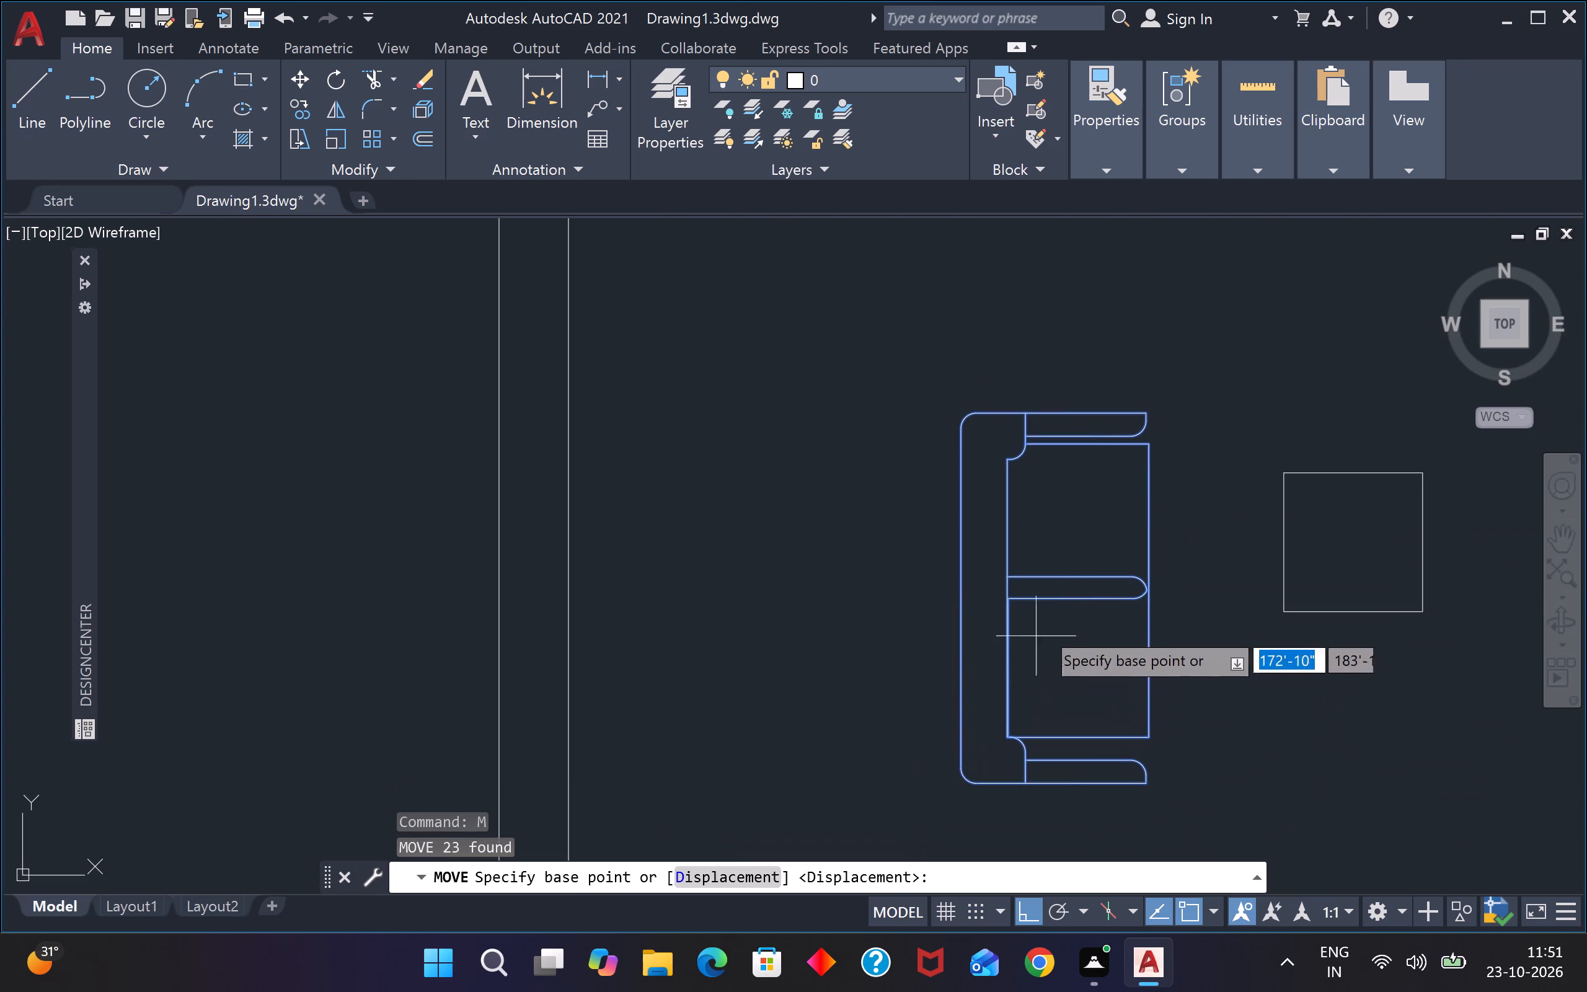
click(1071, 587)
scroll(1071, 587, down, 3)
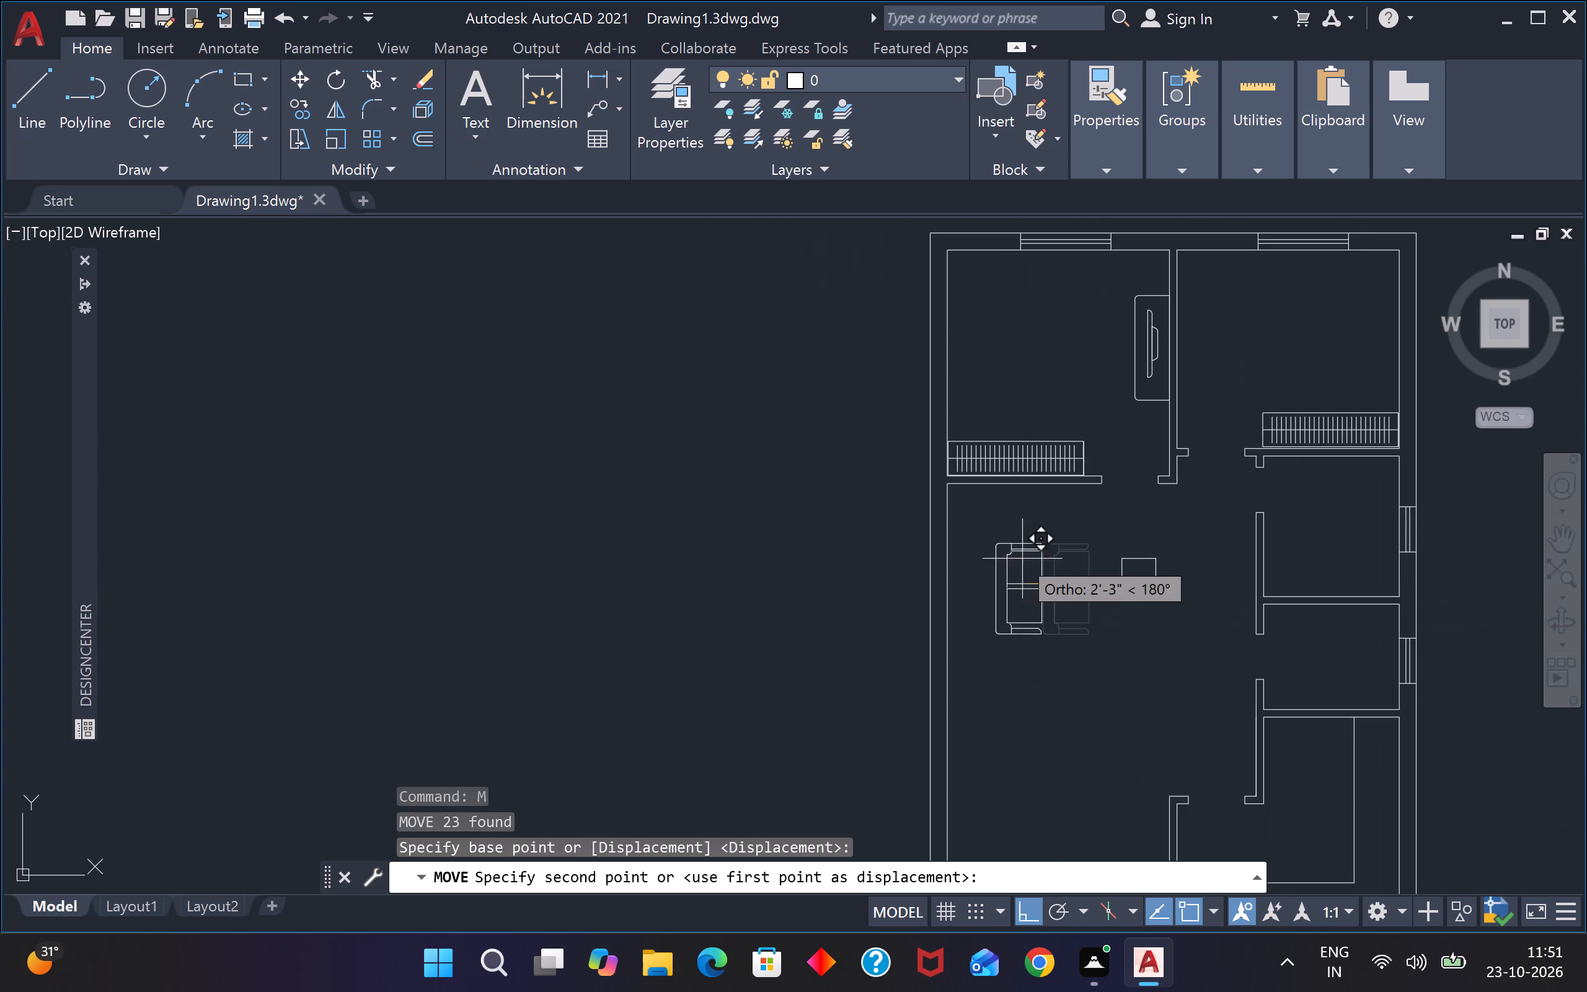
click(997, 554)
Copy the whole sofa straight west into the empty space outside the floor plan.
drag(1028, 521, 1024, 533)
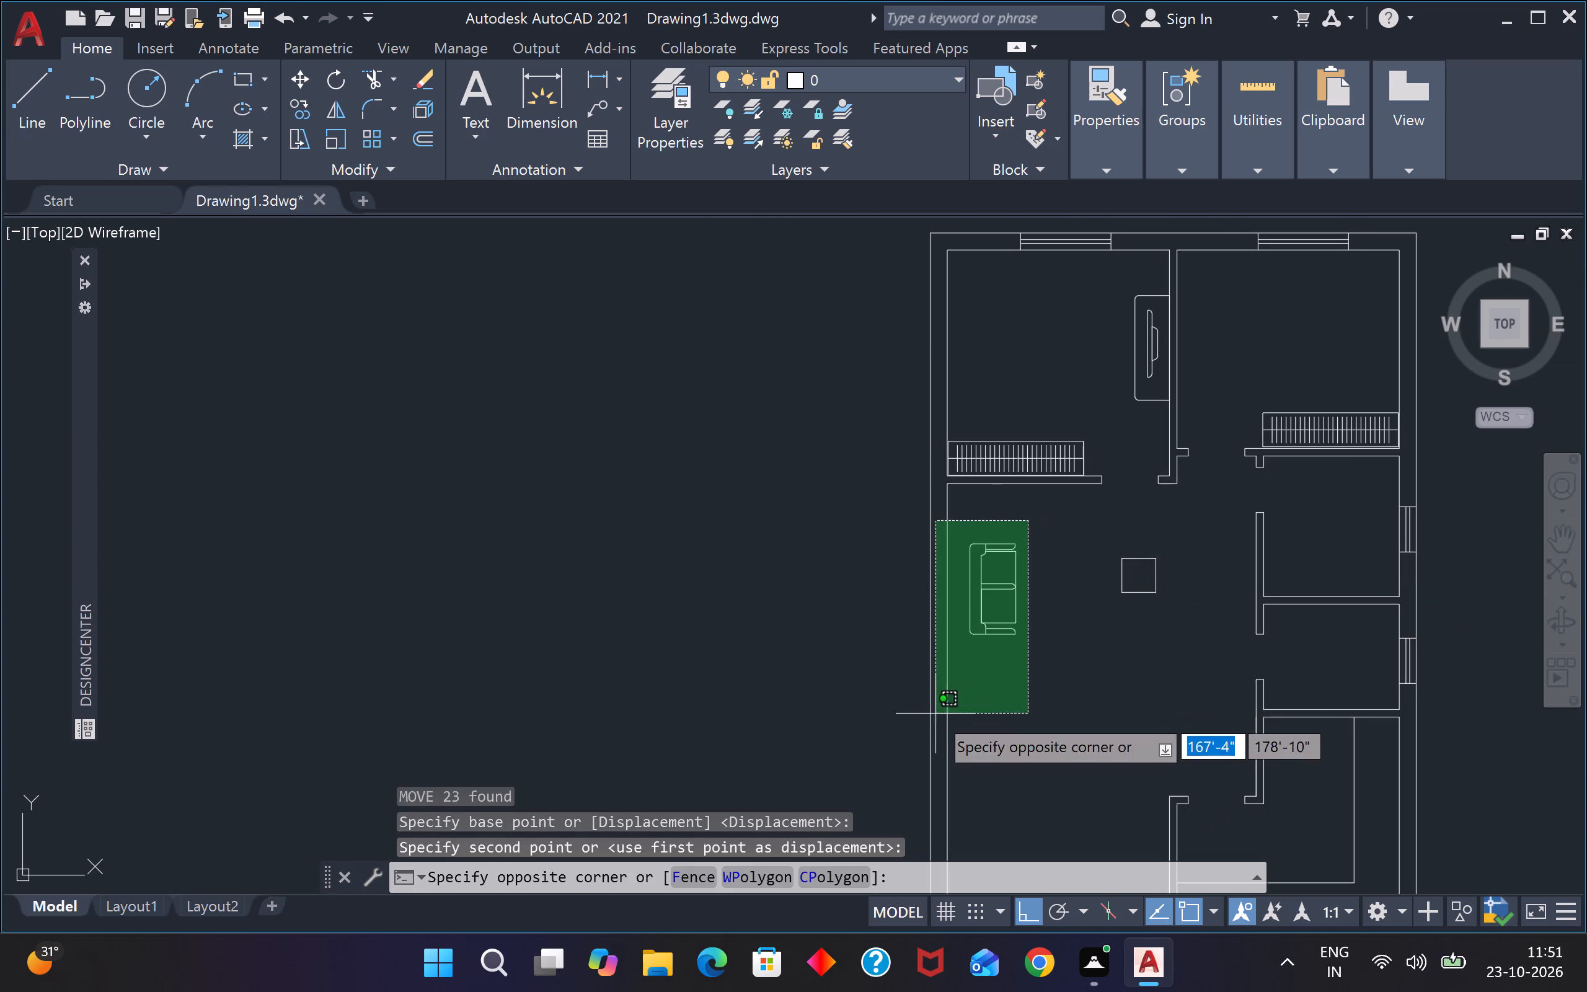
click(960, 691)
key(c)
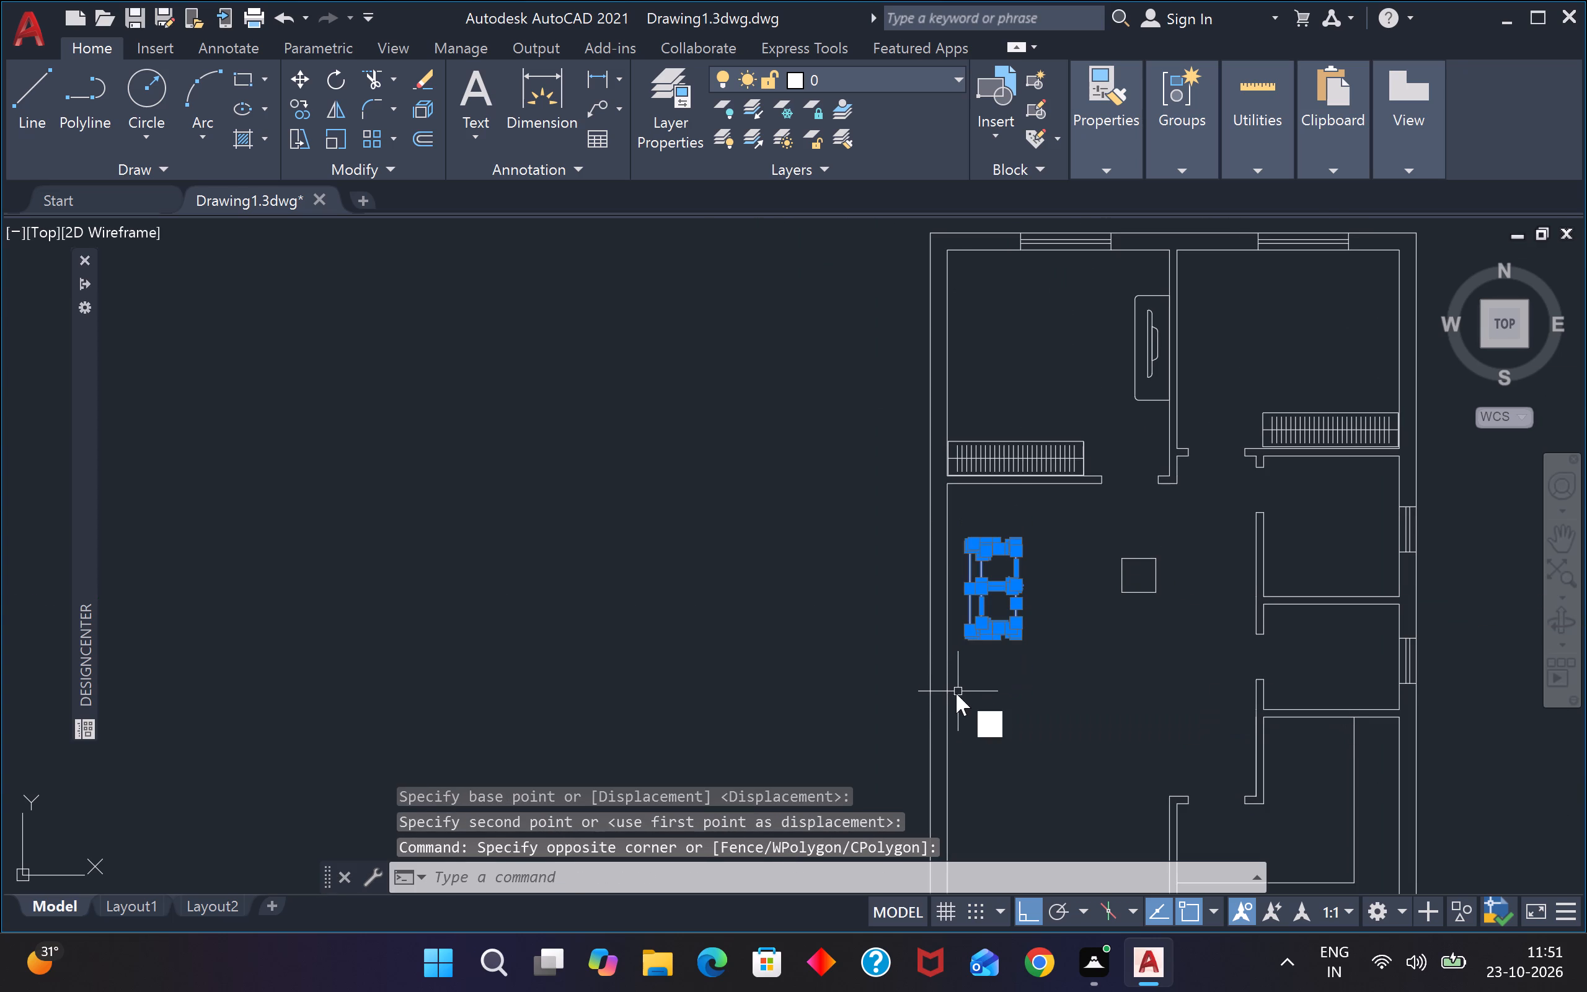
key(o)
key(Return)
click(997, 598)
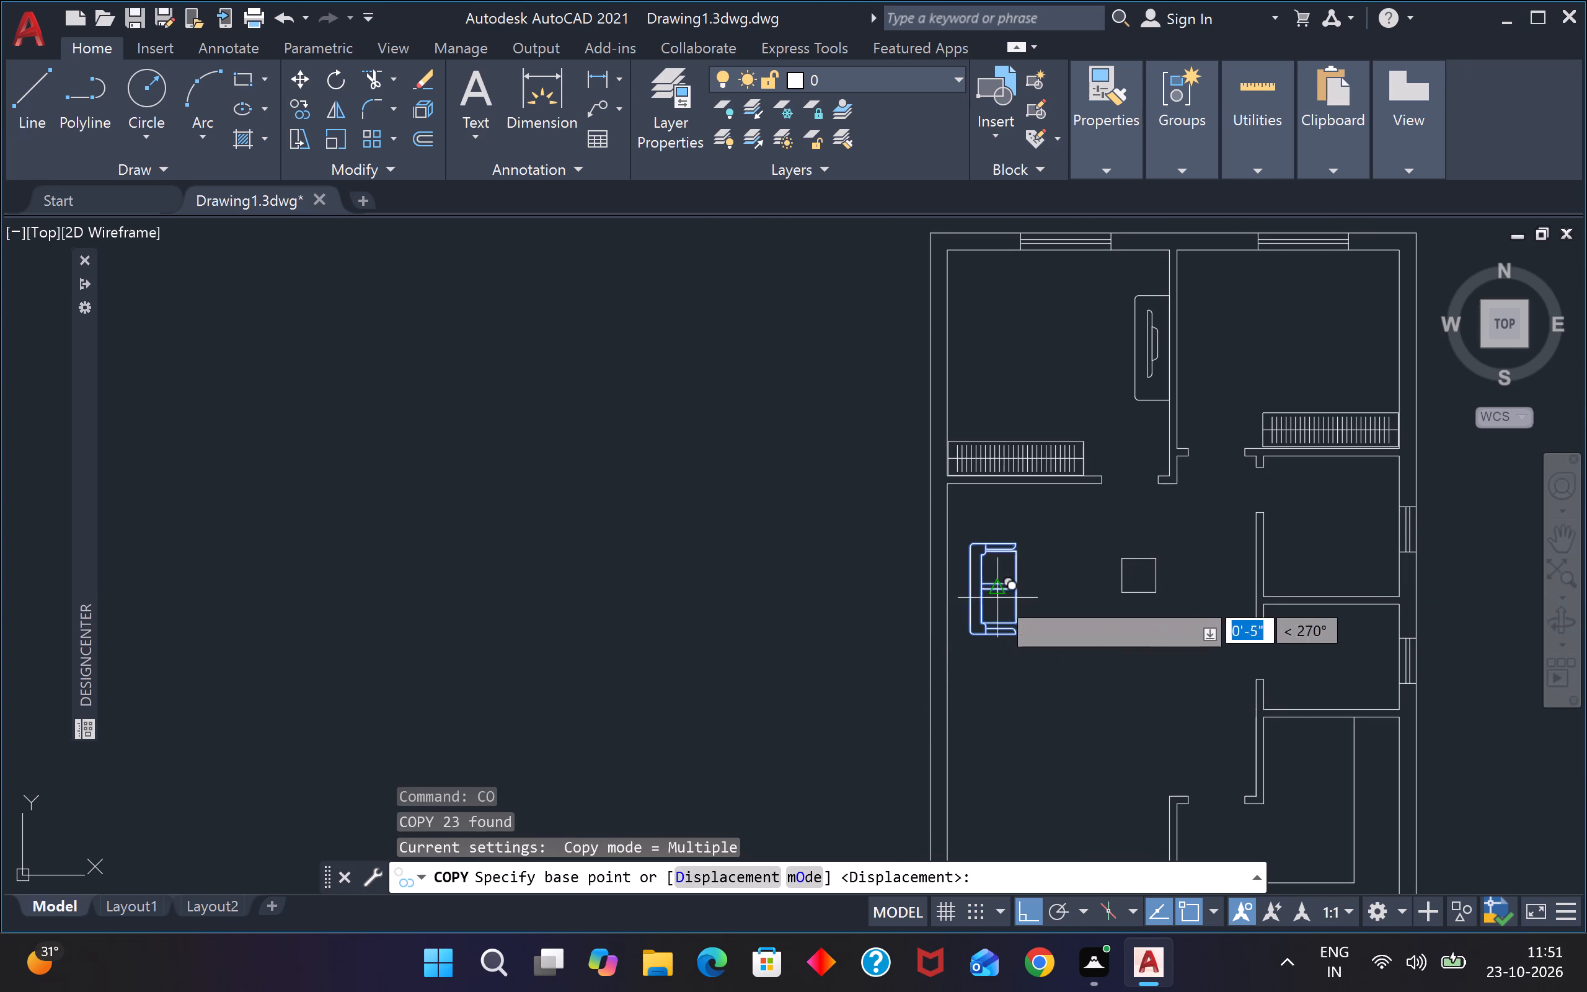
click(596, 580)
key(Escape)
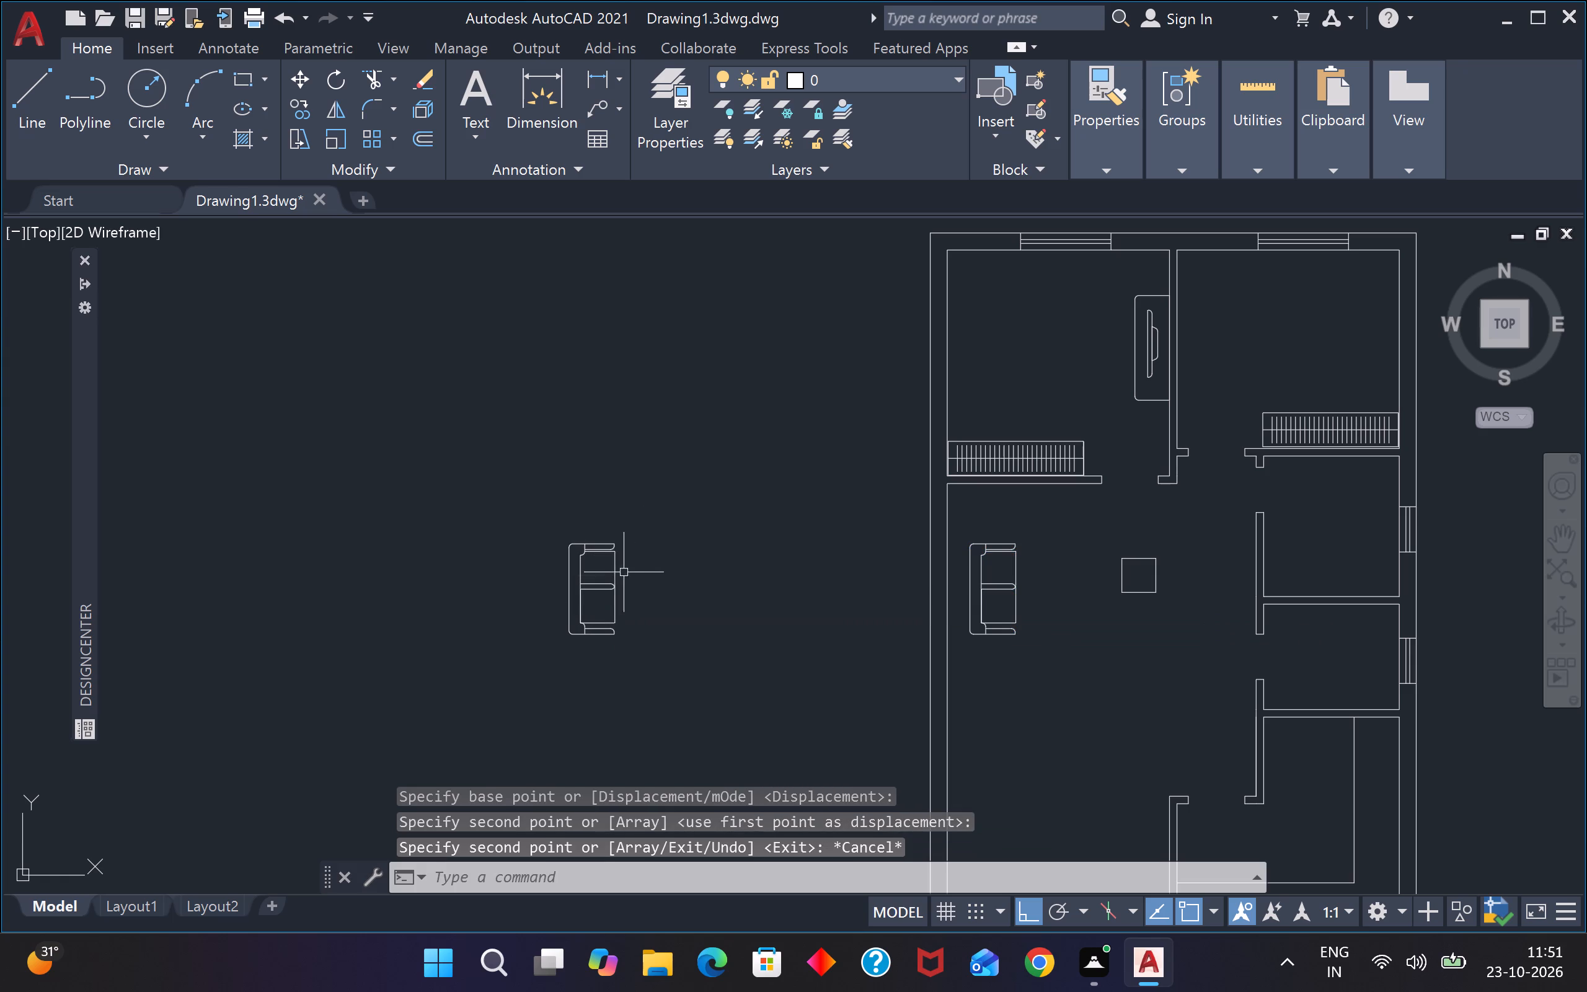
Rotate the copied sofa 270° about its northeast corner so its seats face south.
click(646, 522)
click(505, 664)
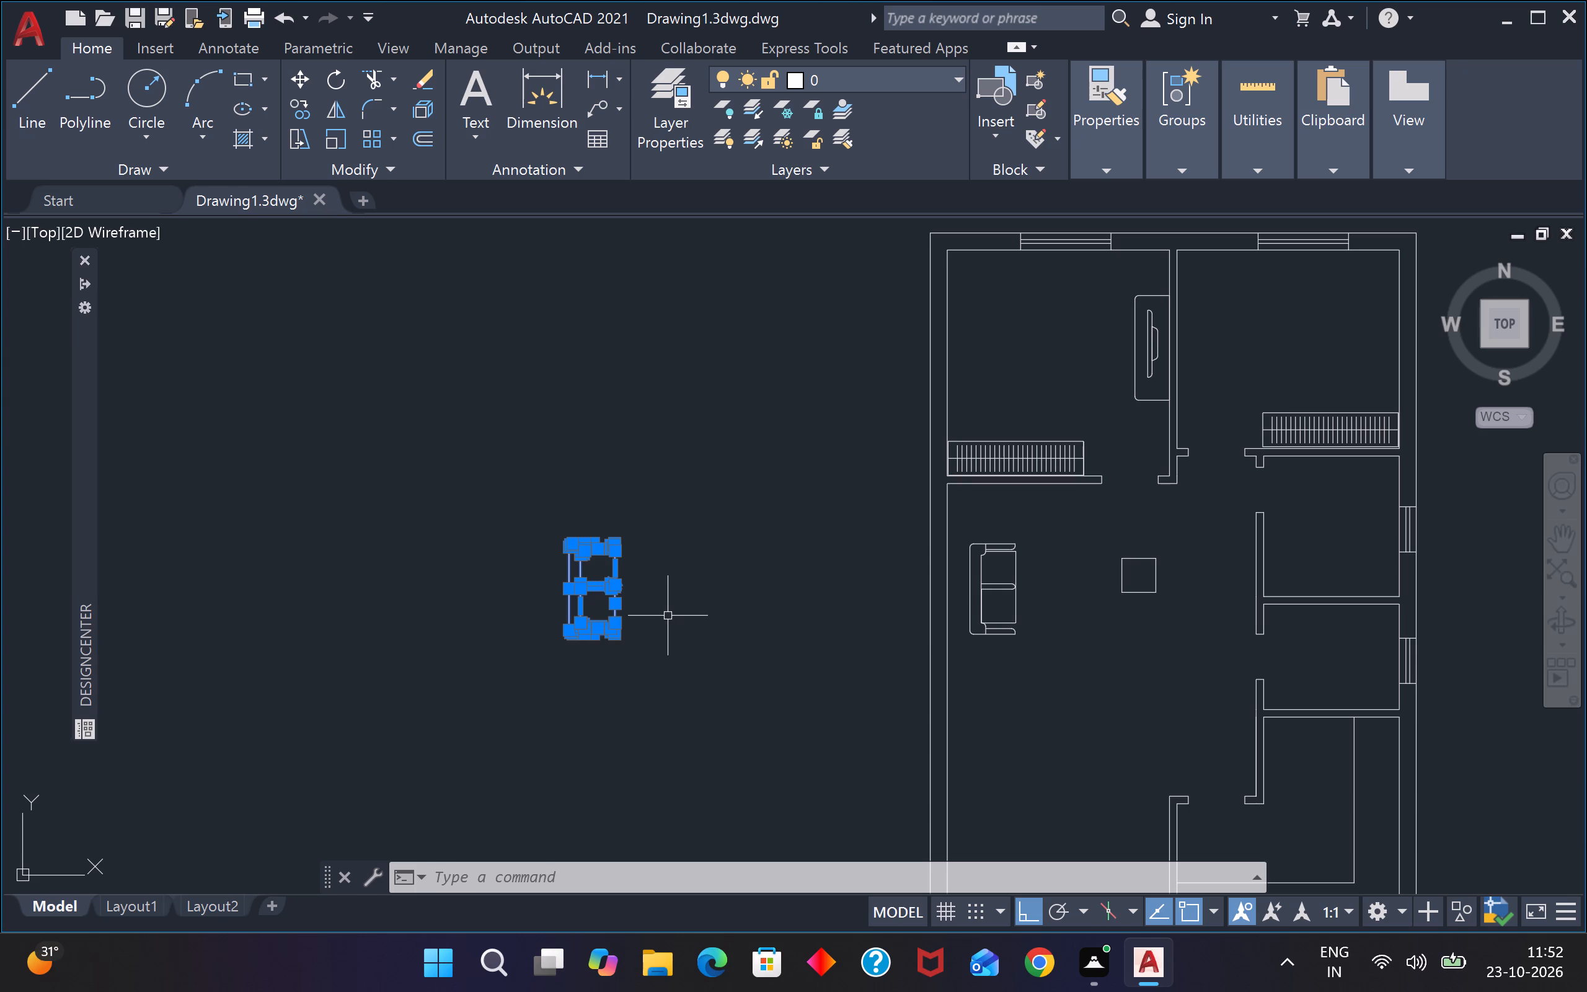
text(ro)
key(Return)
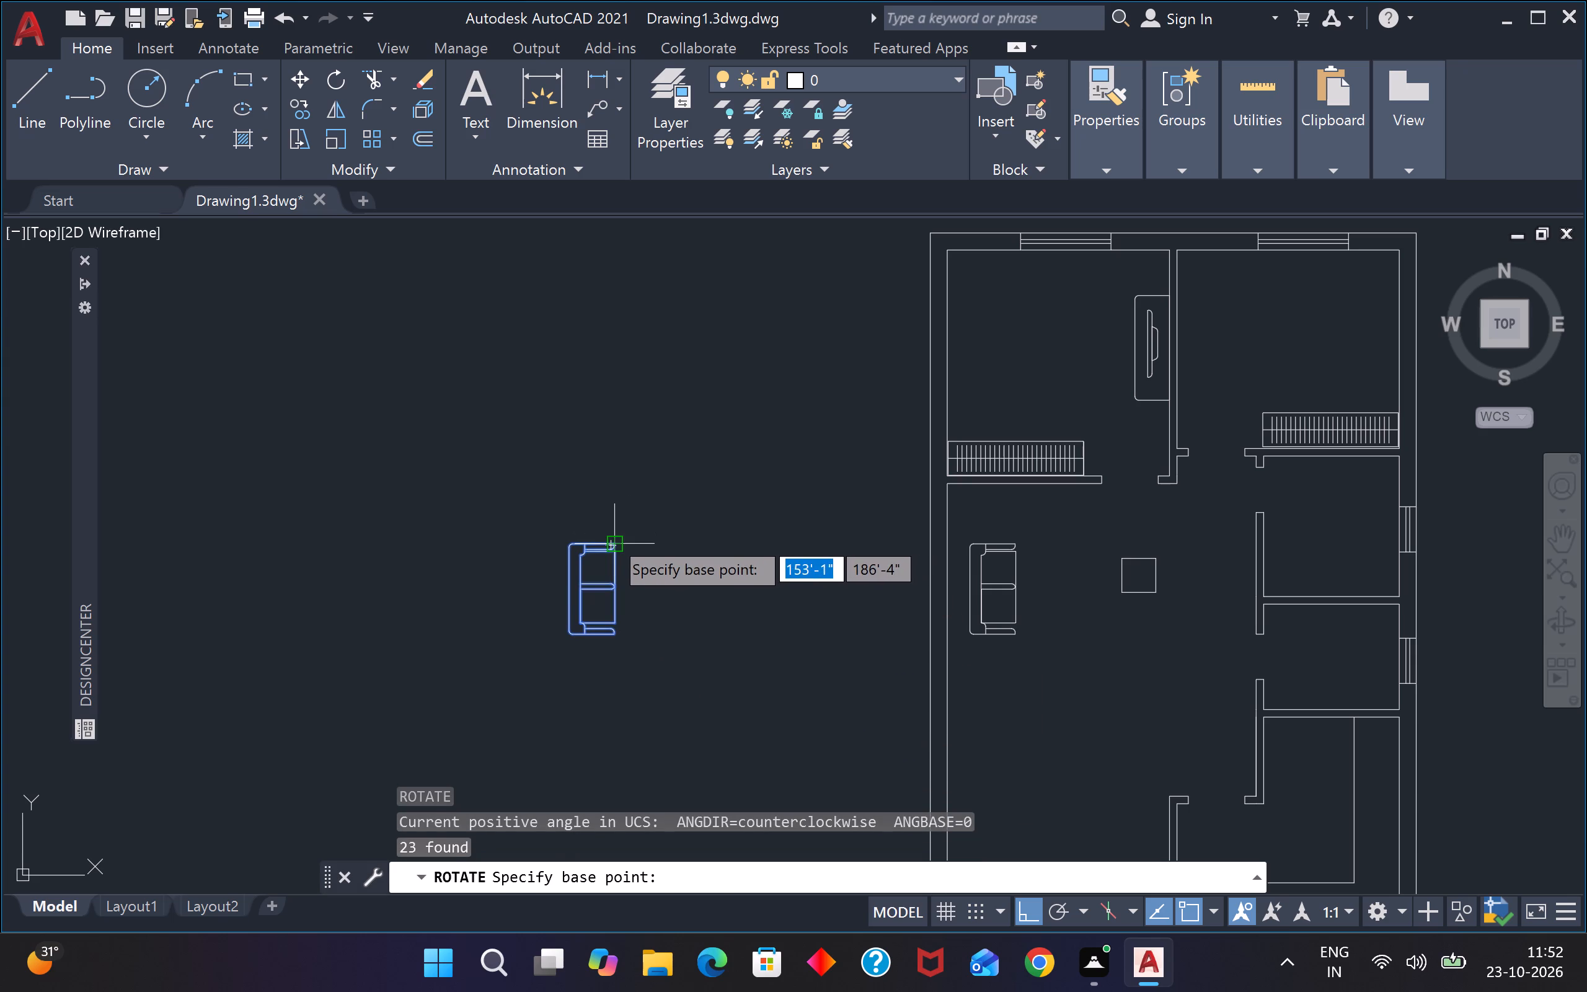
click(610, 536)
click(653, 716)
Move the rotated sofa about 22'-1" east into the hall, below the bedroom wall and northeast of the first sofa.
click(652, 456)
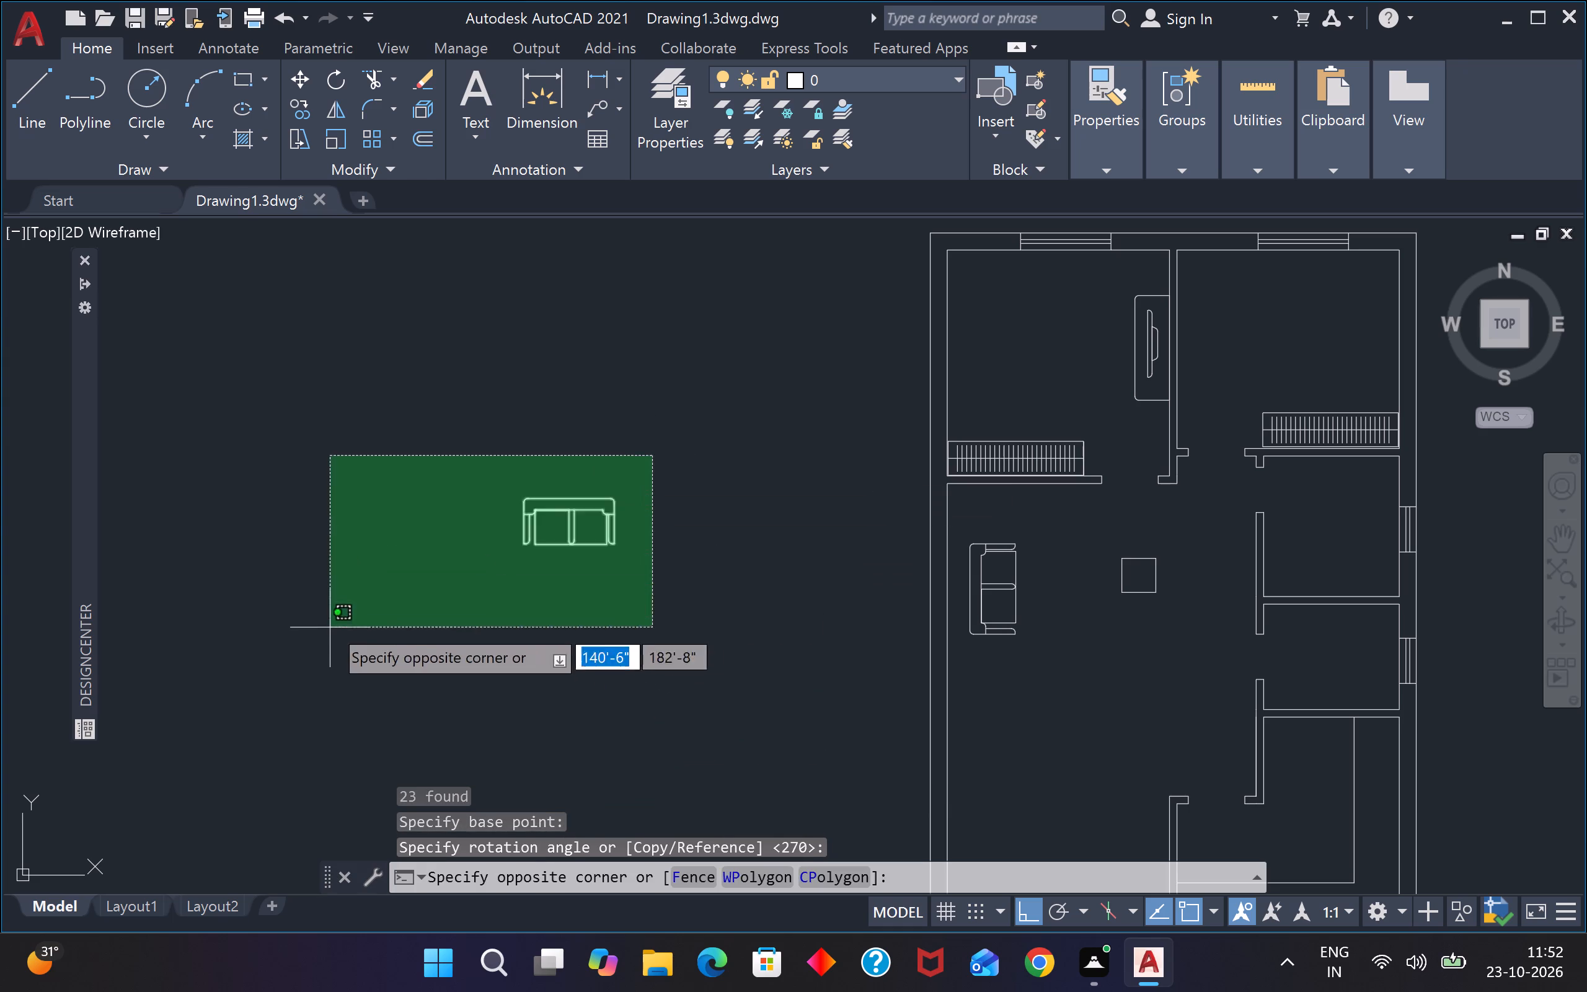
click(331, 623)
text(m)
key(space)
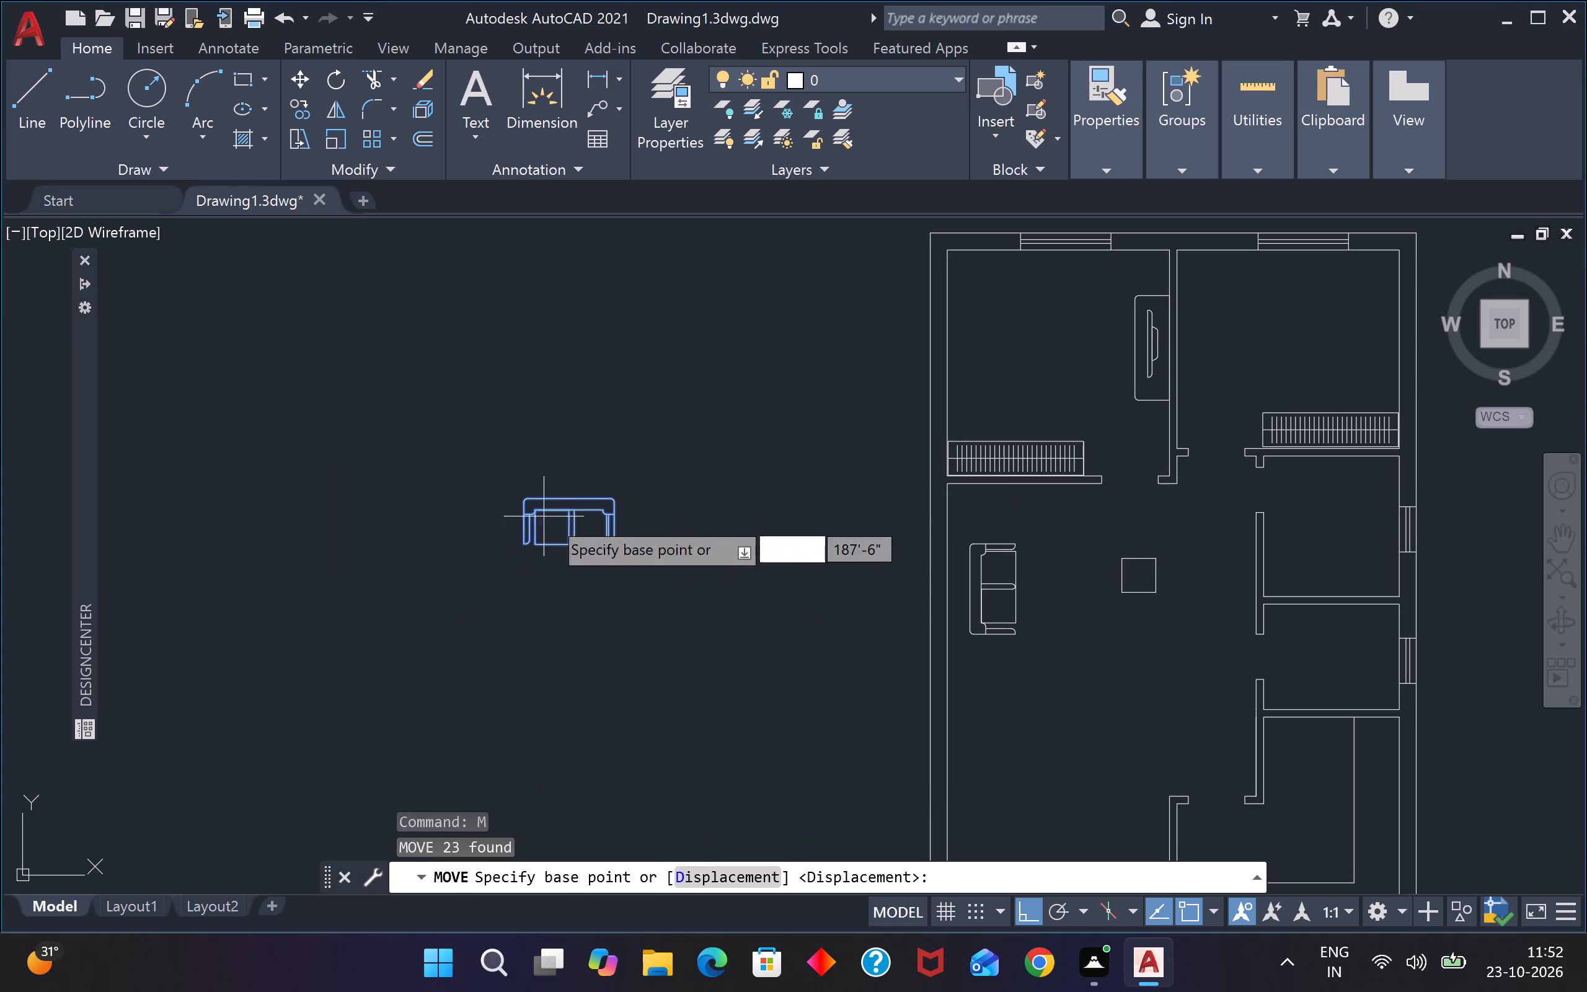
click(560, 520)
scroll(603, 552, down, 2)
scroll(793, 586, up, 3)
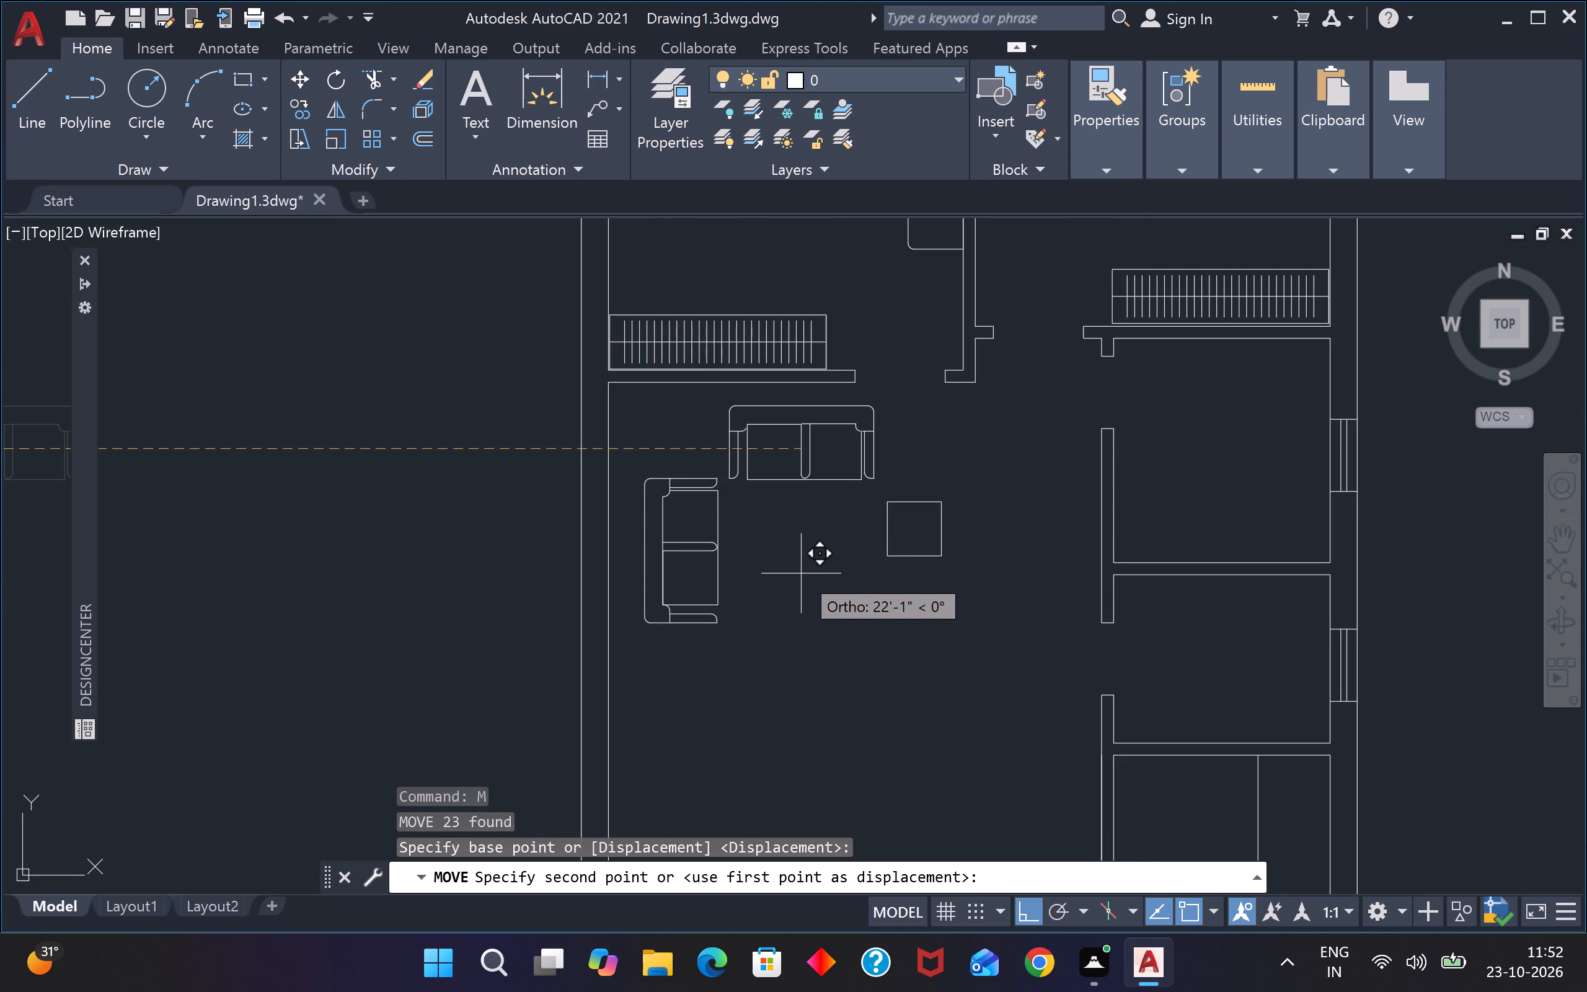
click(801, 573)
Move the east-facing sofa slightly further west so it sits close to the hall's west wall.
scroll(729, 515, up, 3)
click(683, 298)
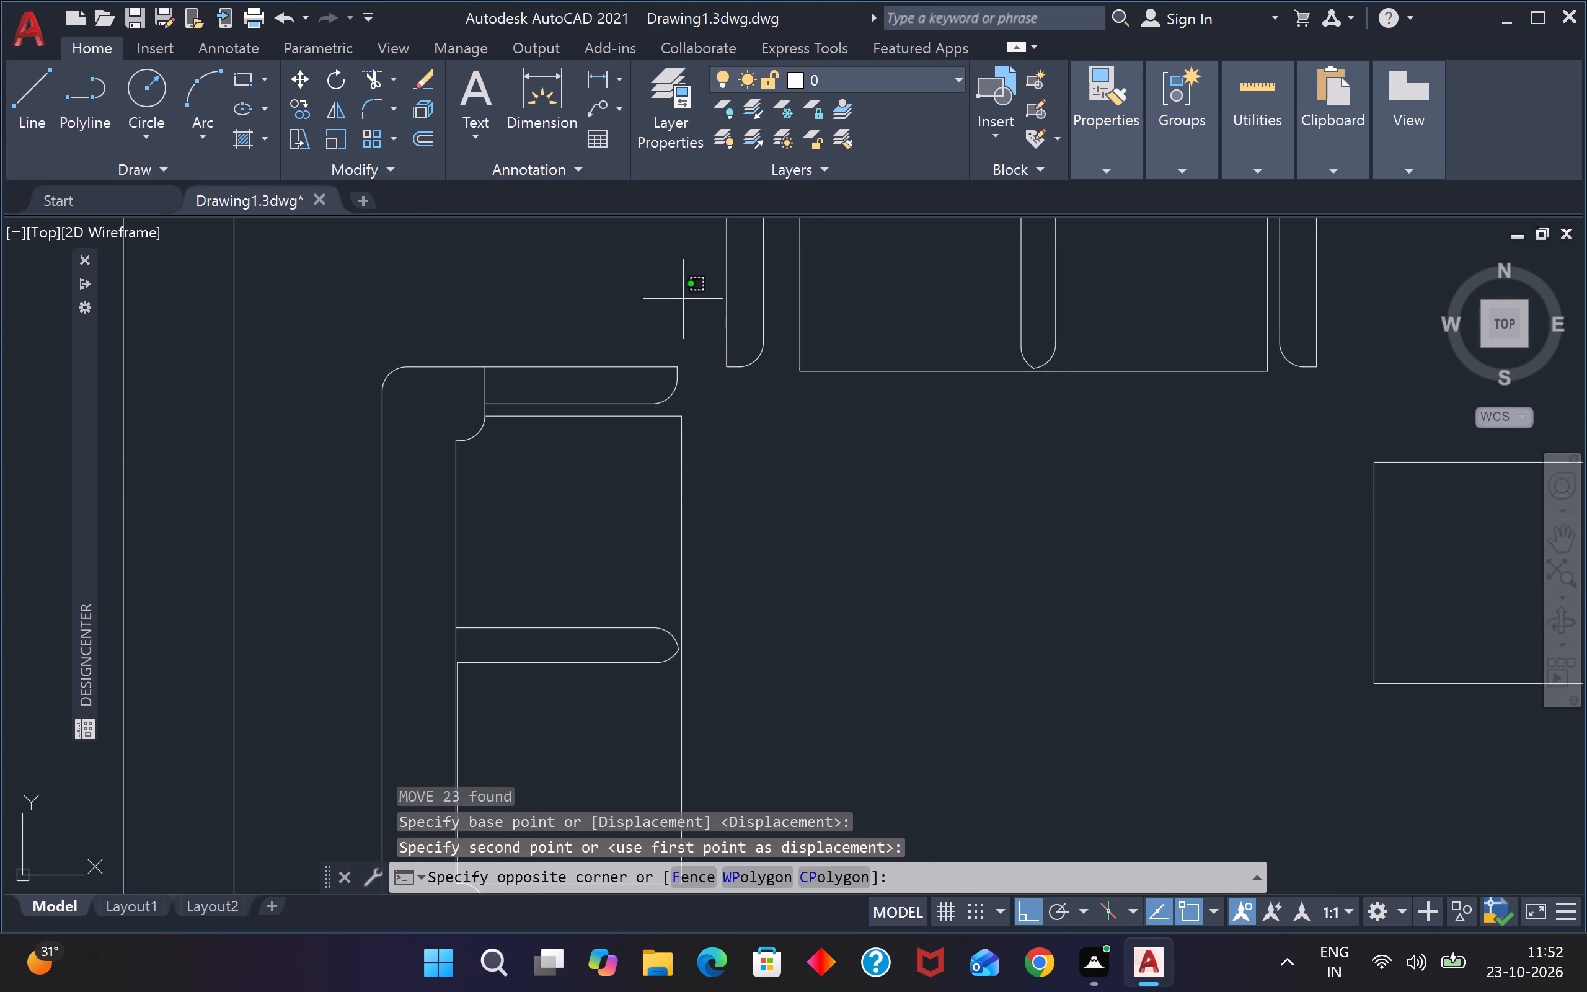
scroll(671, 345, down, 2)
click(533, 624)
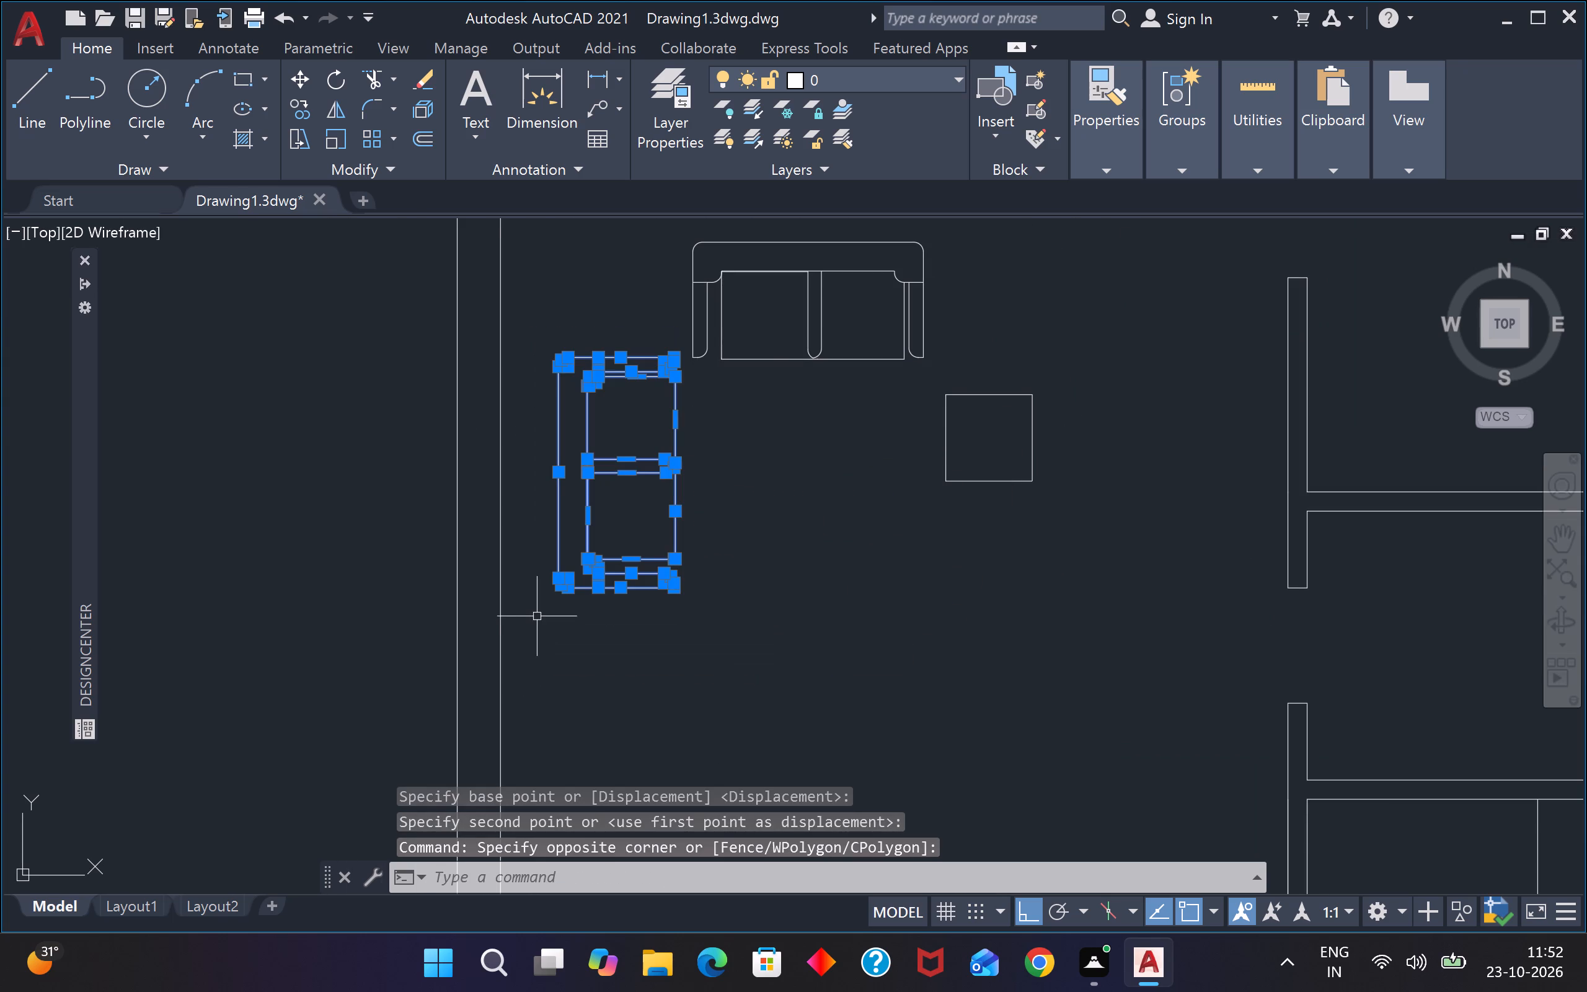
text(m)
key(space)
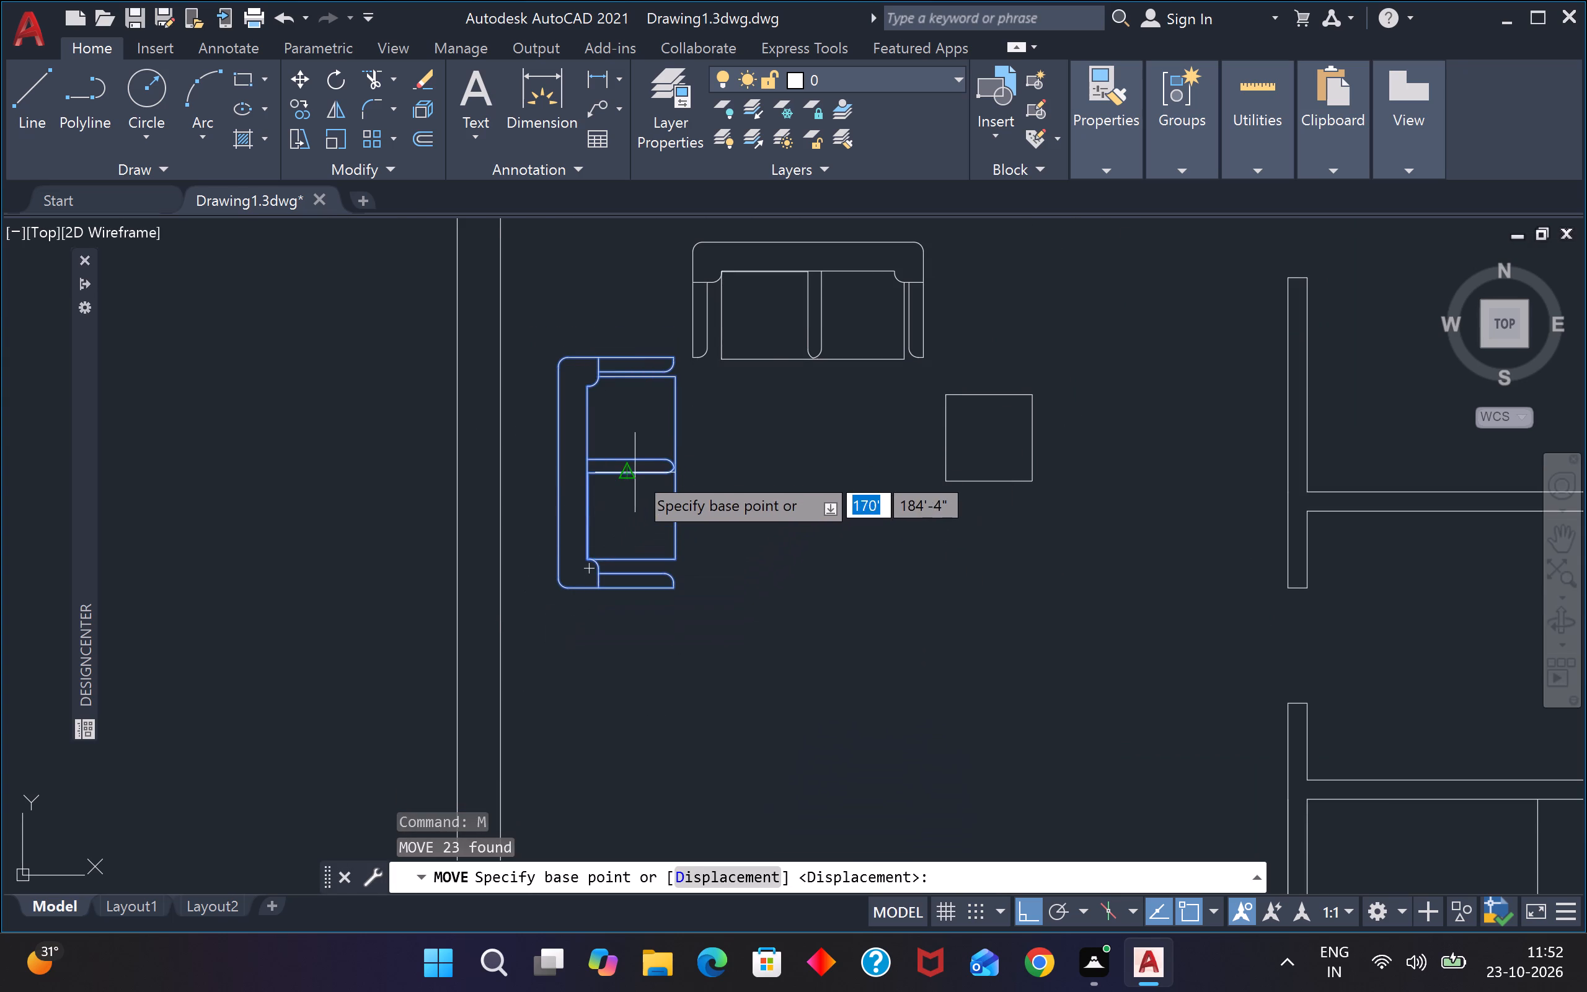
click(635, 472)
click(594, 479)
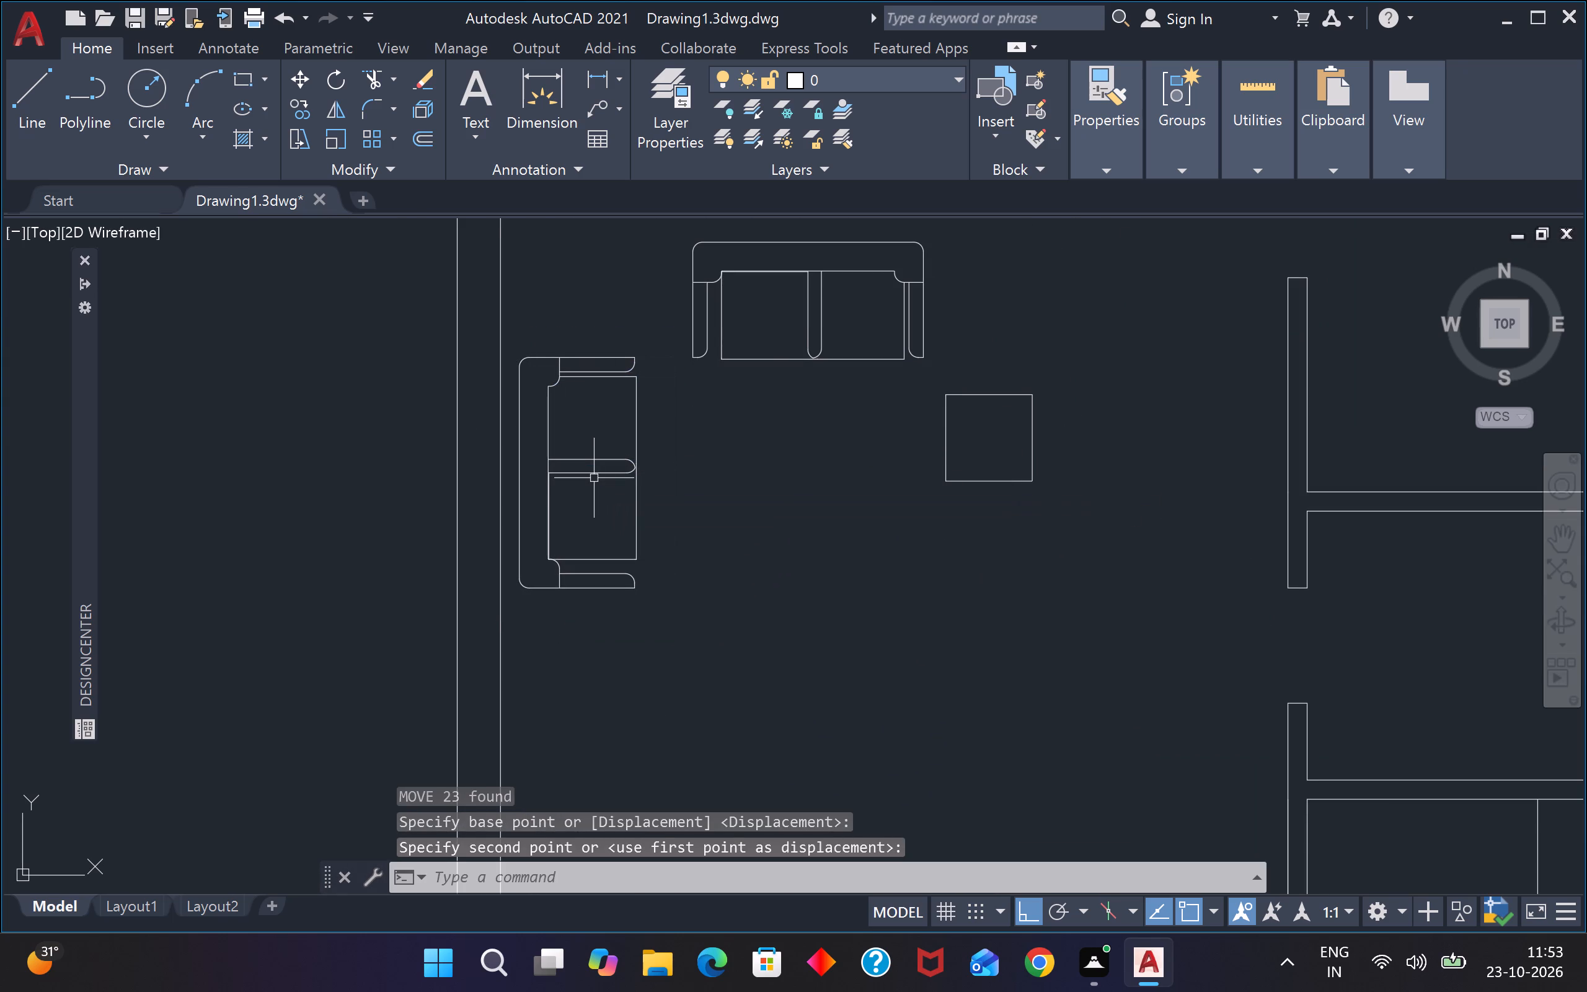
Move the south-facing sofa slightly west, bringing it closer to the corner above the other sofa.
scroll(782, 427, down, 2)
scroll(834, 335, up, 1)
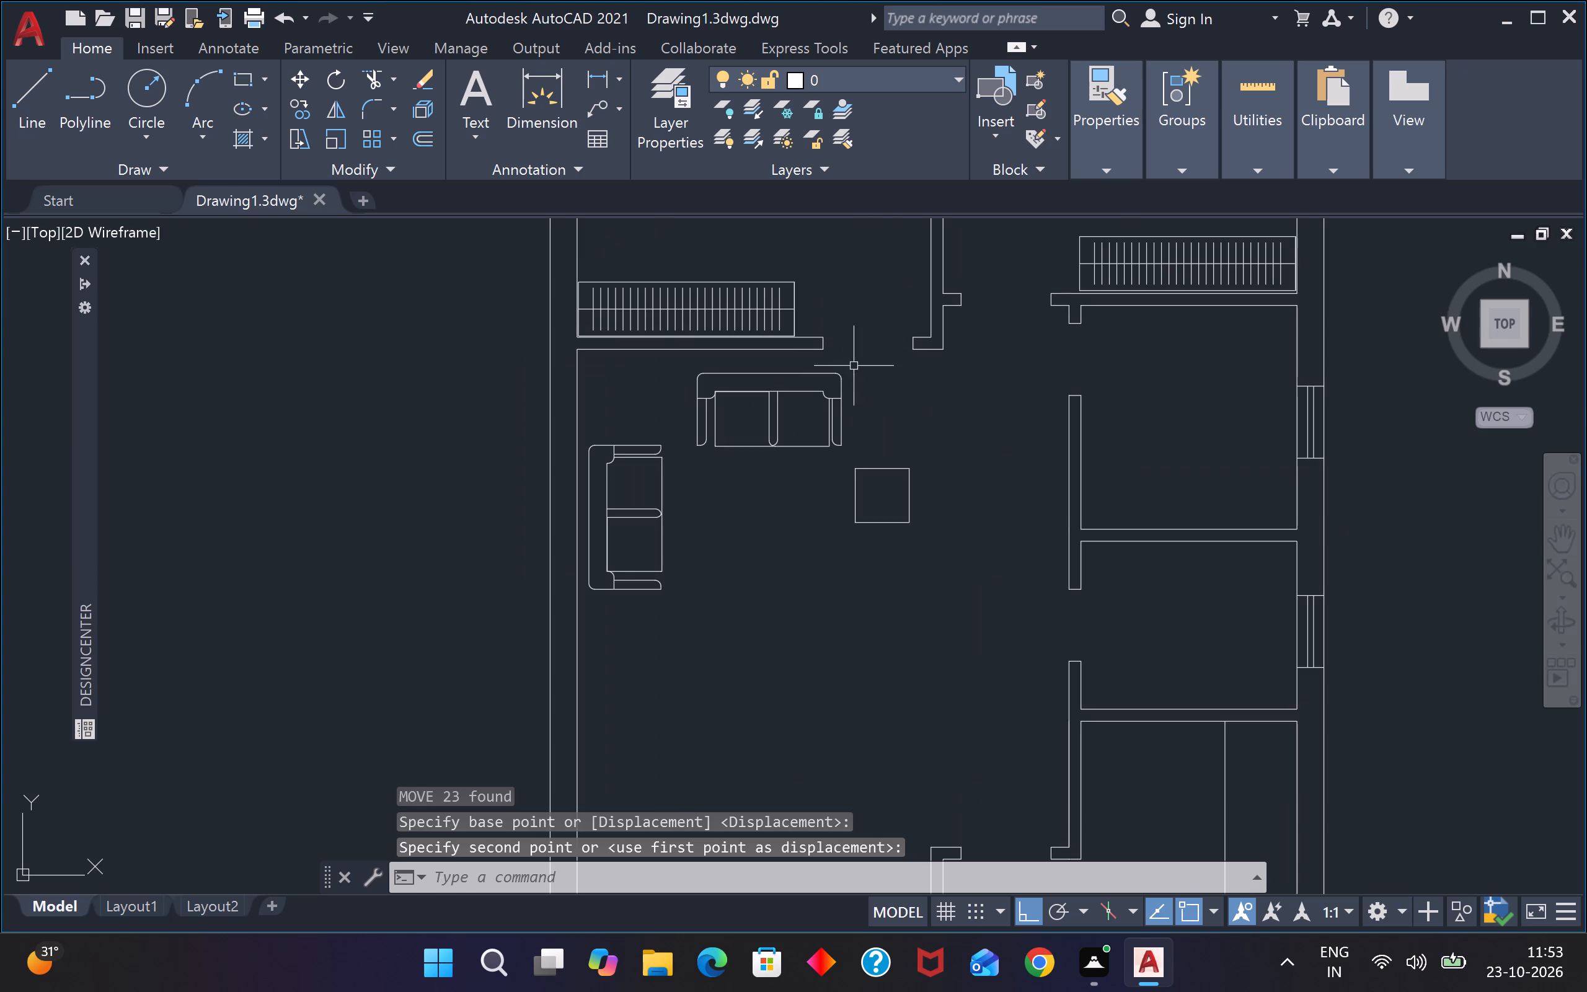
click(854, 366)
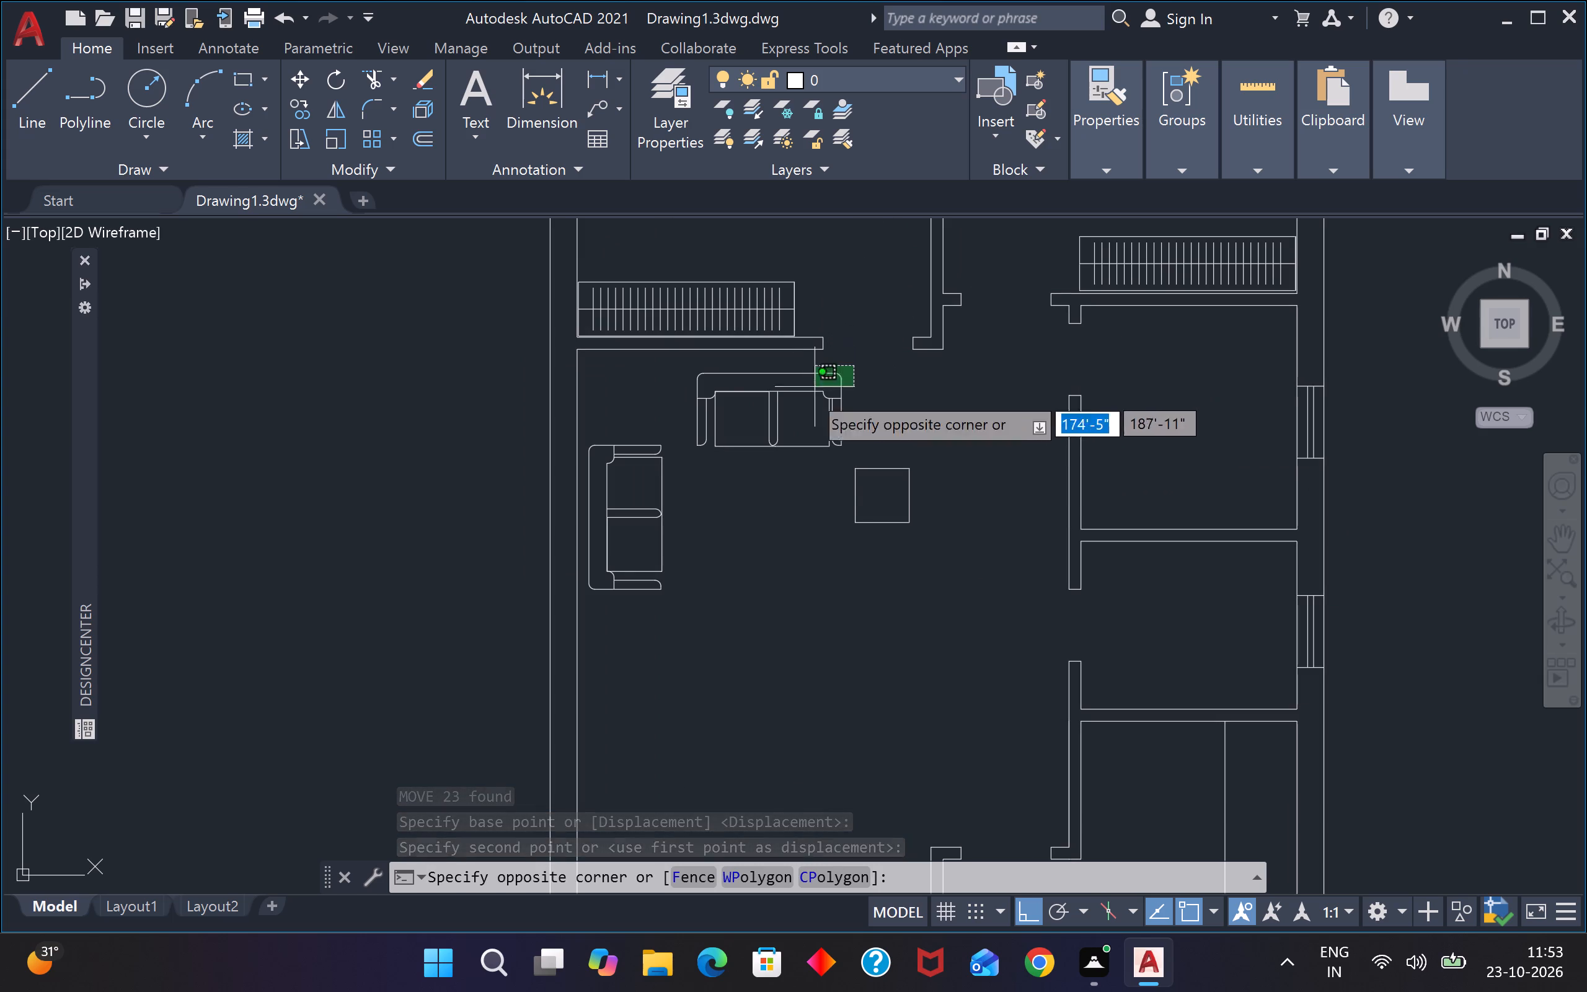
click(687, 456)
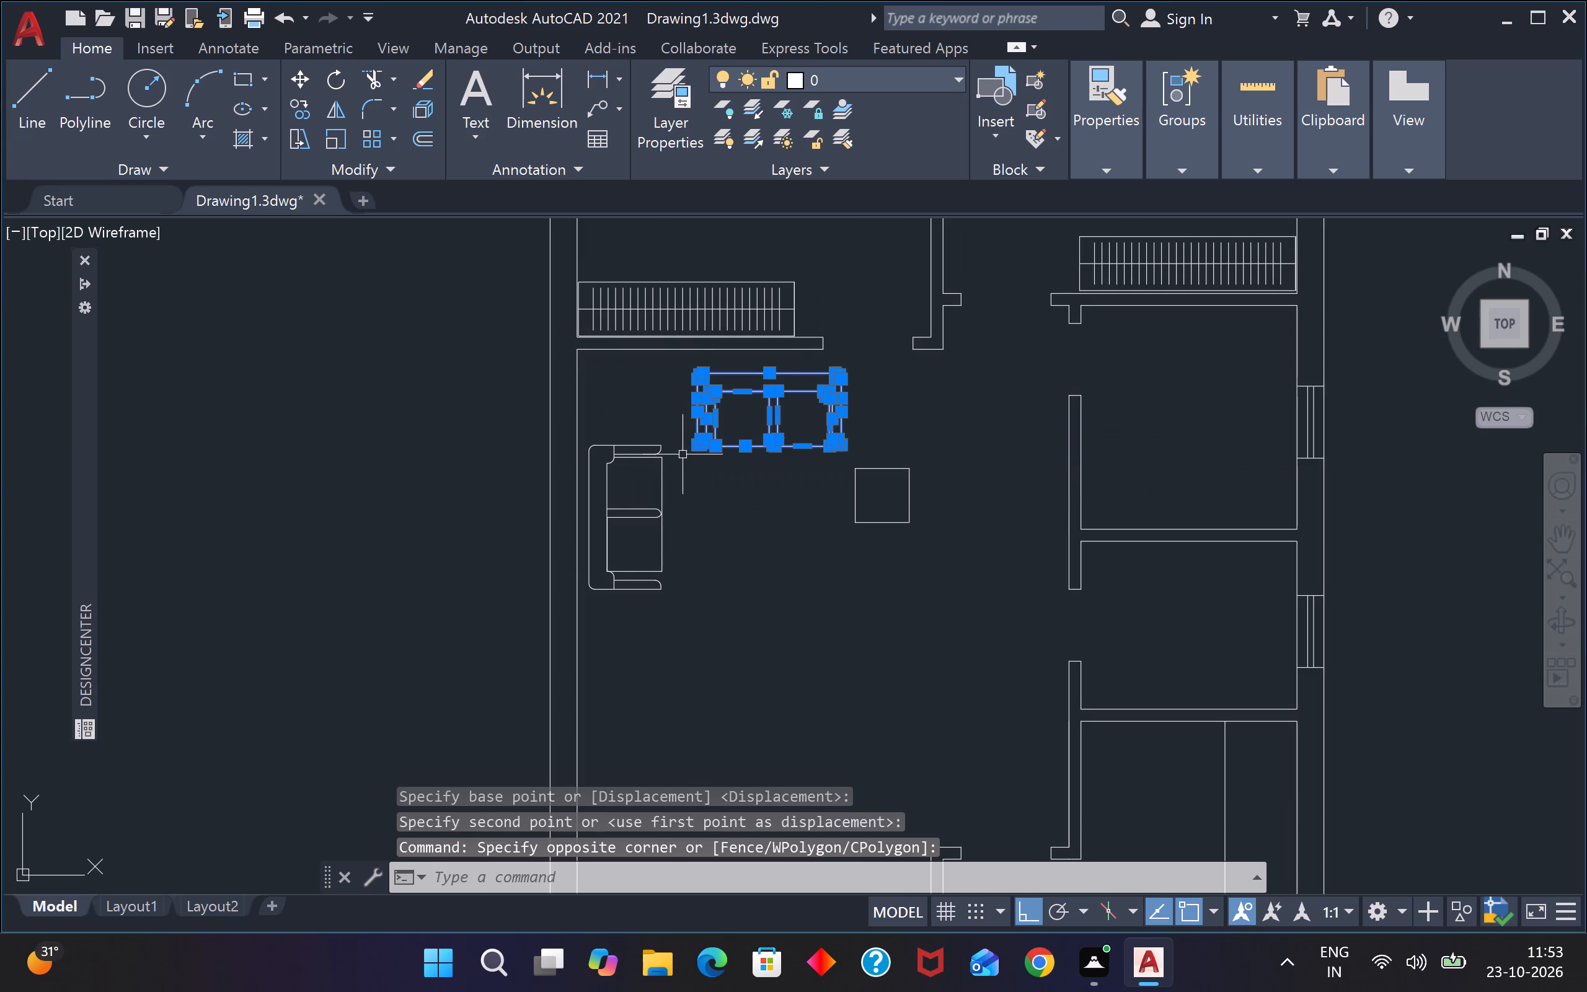
key(m)
key(space)
click(762, 422)
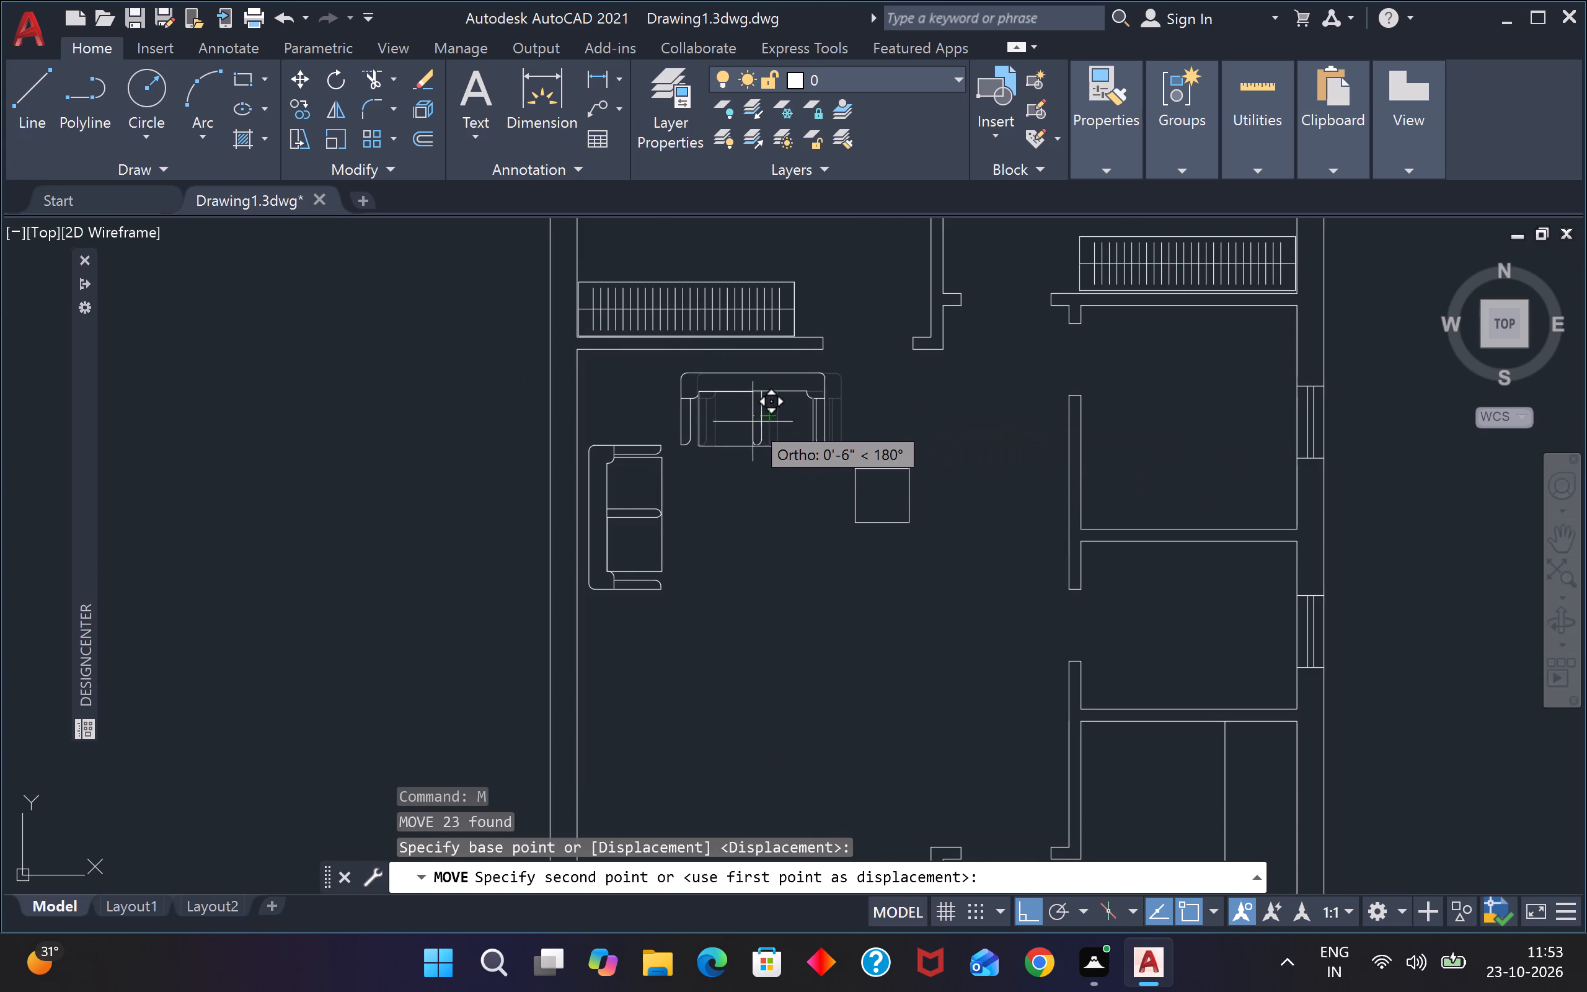
click(741, 422)
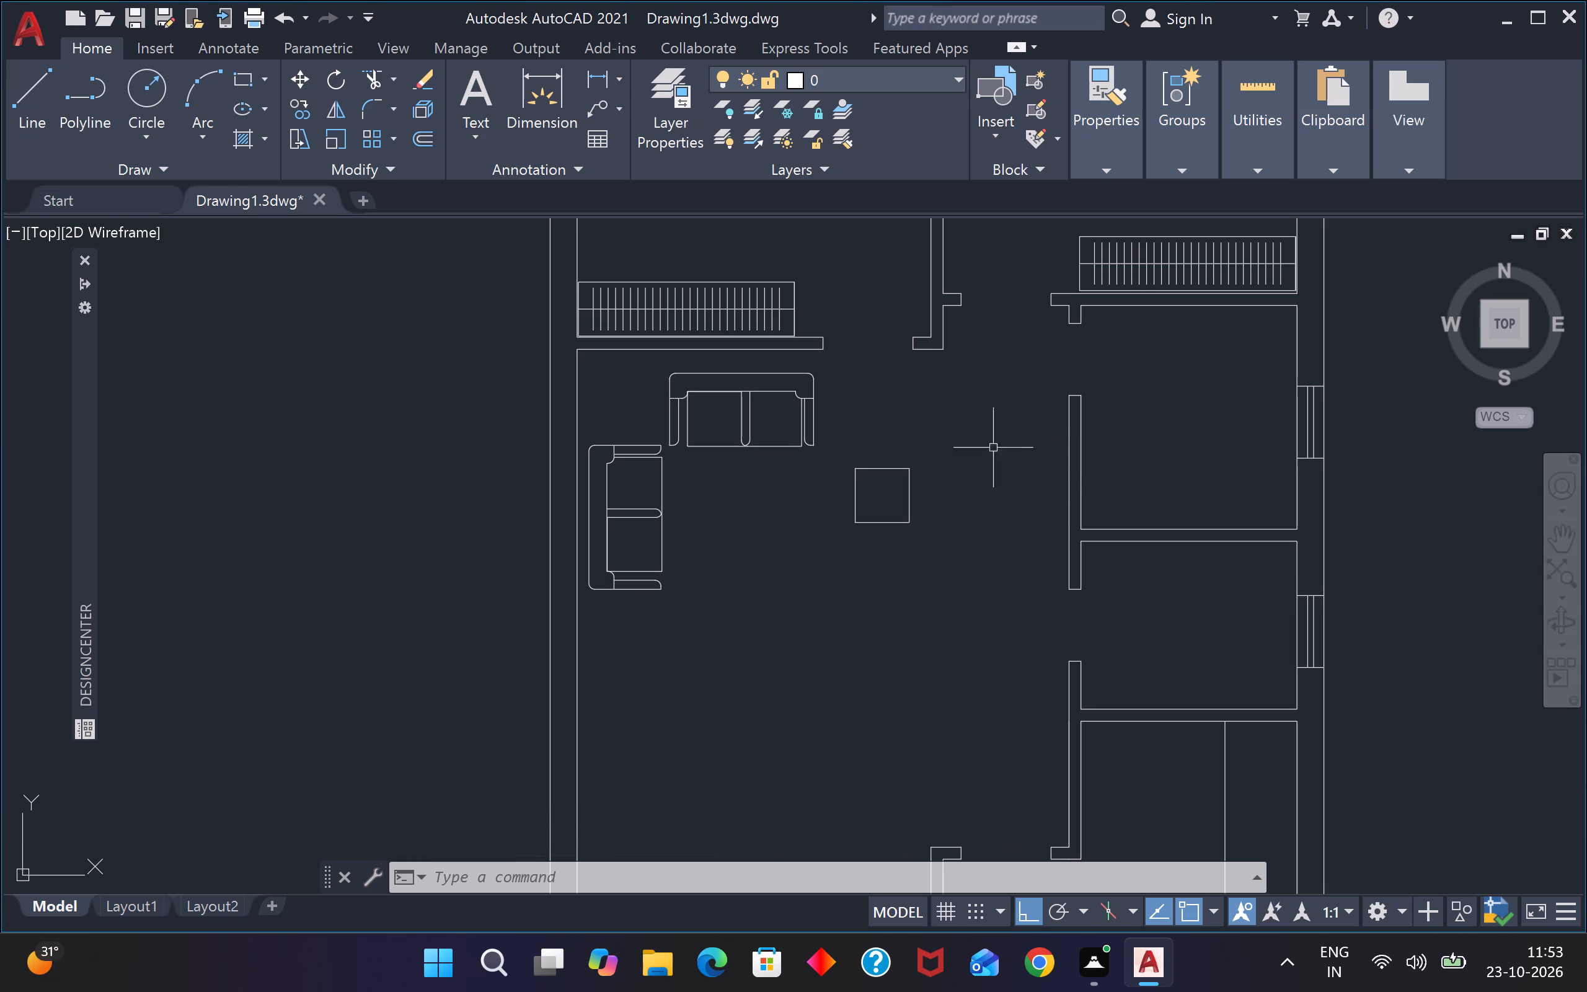
Delete the leftover square east of the sofas in the hall.
click(945, 465)
click(824, 616)
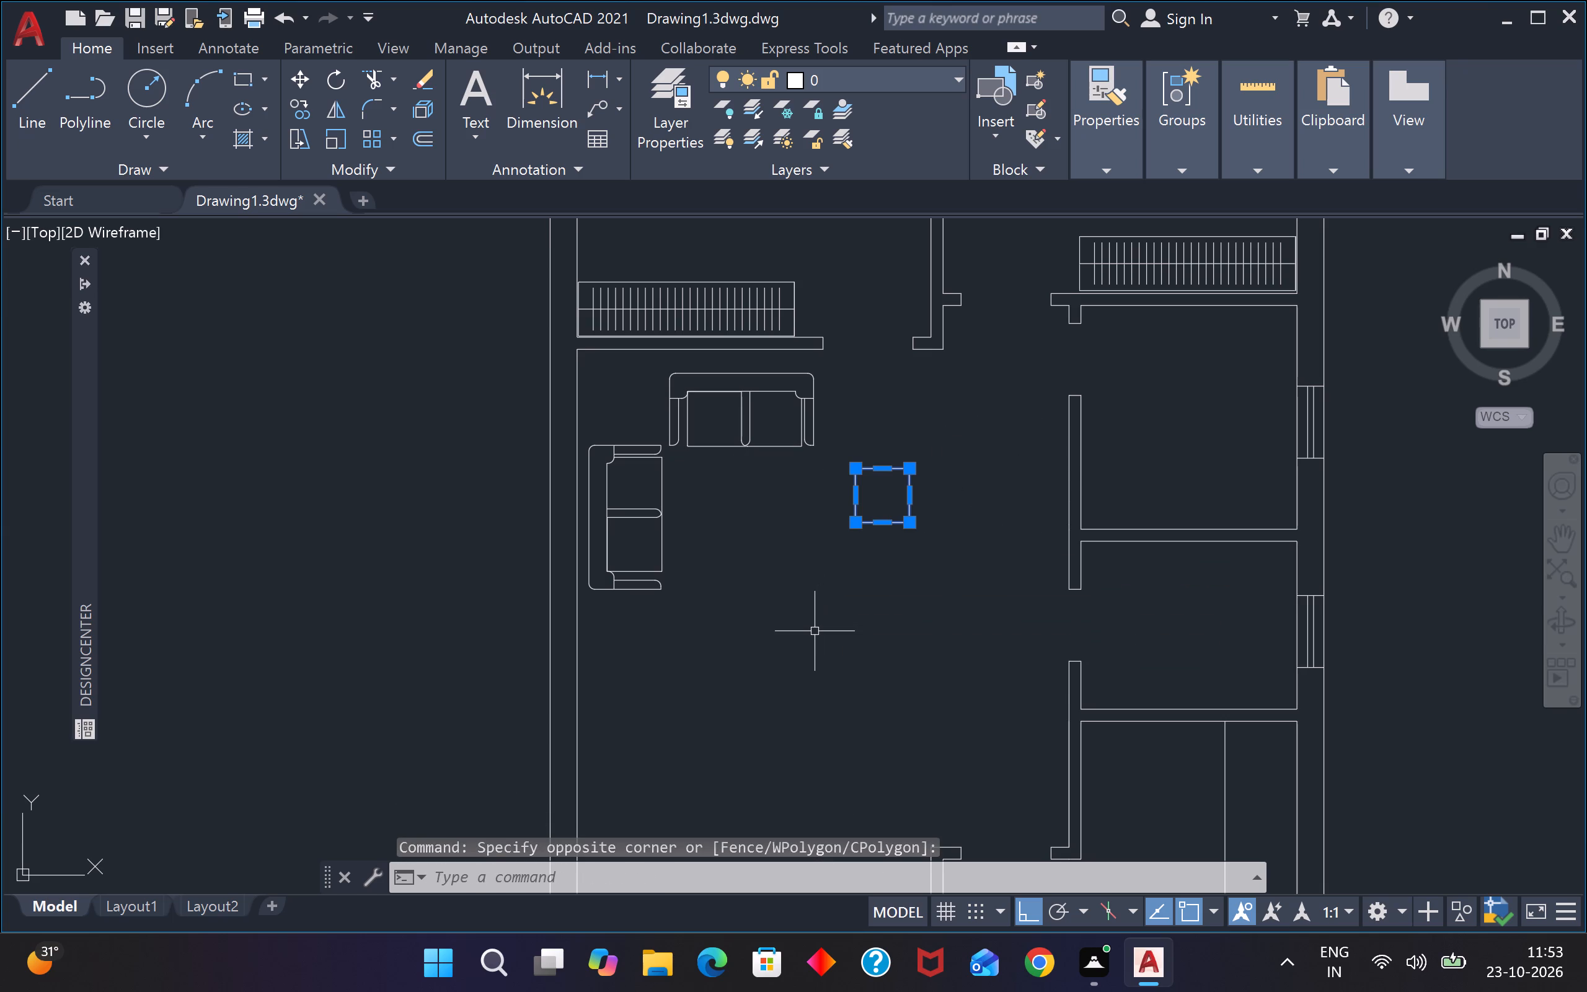
key(Delete)
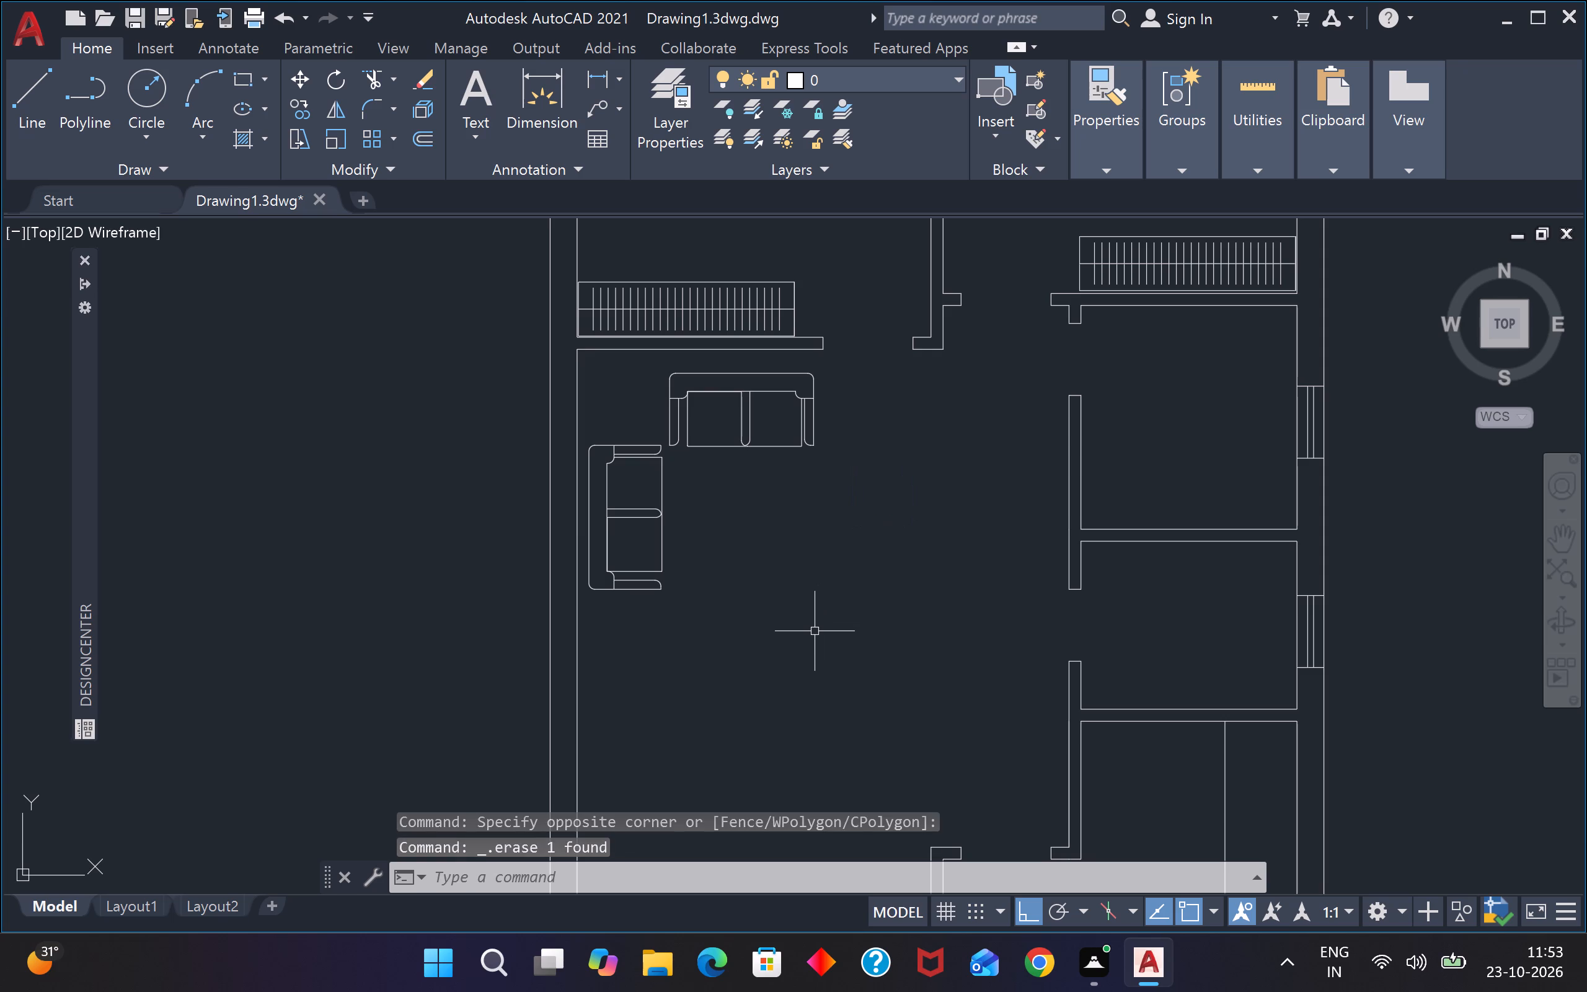
Draw an upright coffee table rectangle about 2'-10" long in the hall, east of one sofa and south of the other.
text(rec)
key(space)
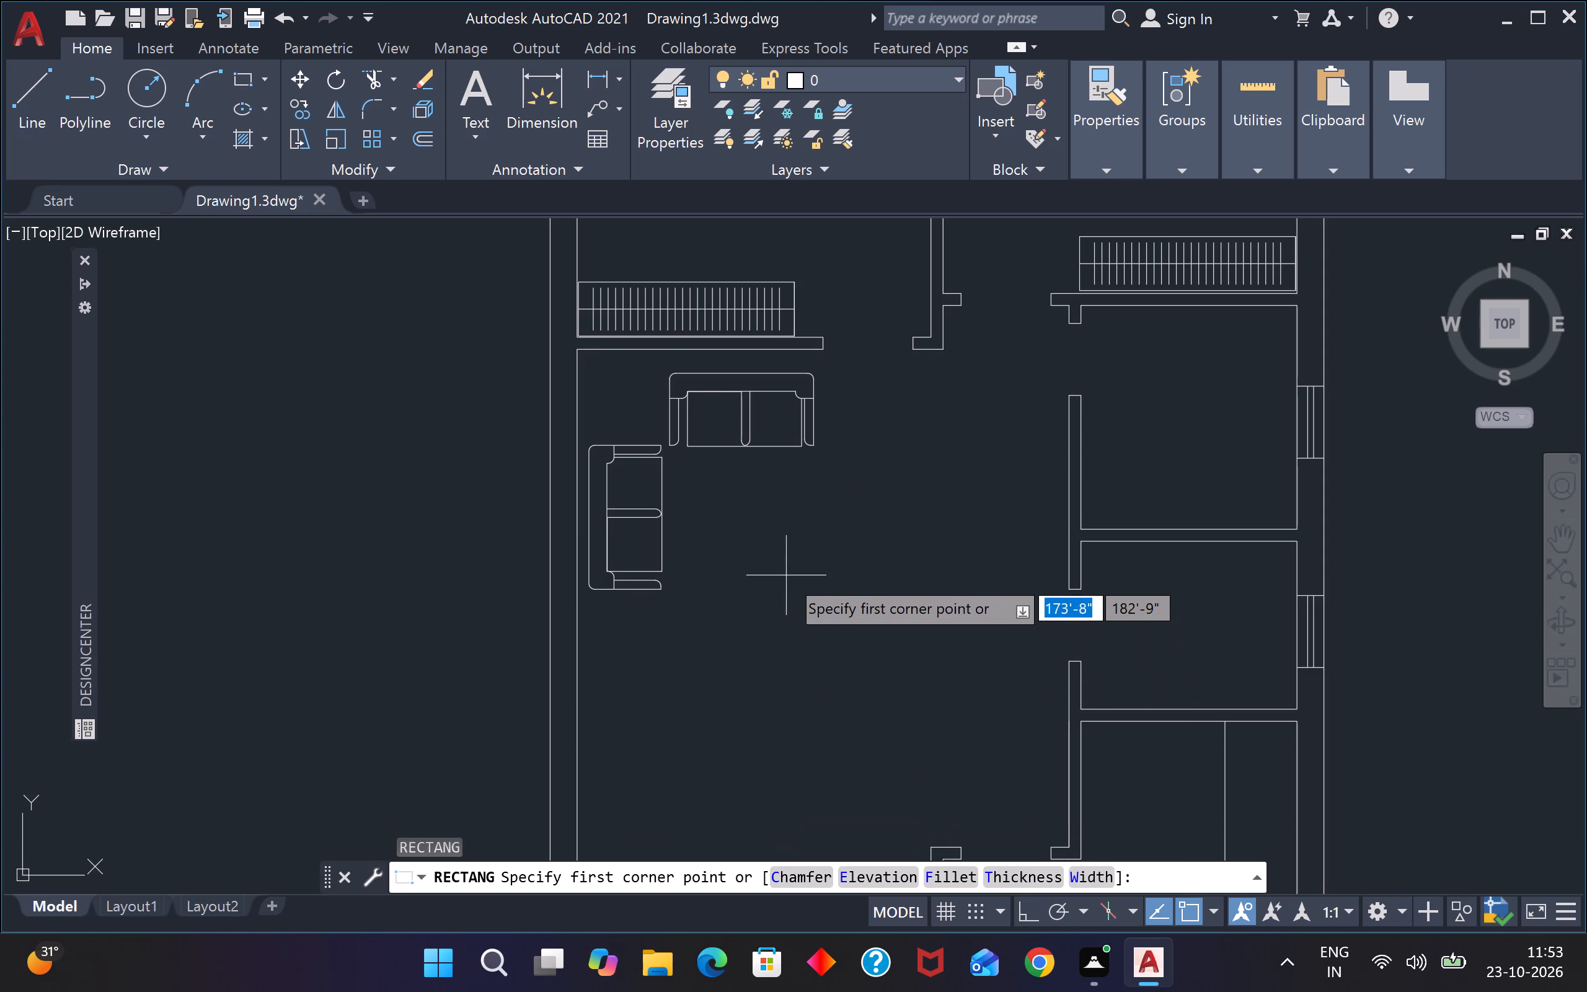
click(724, 476)
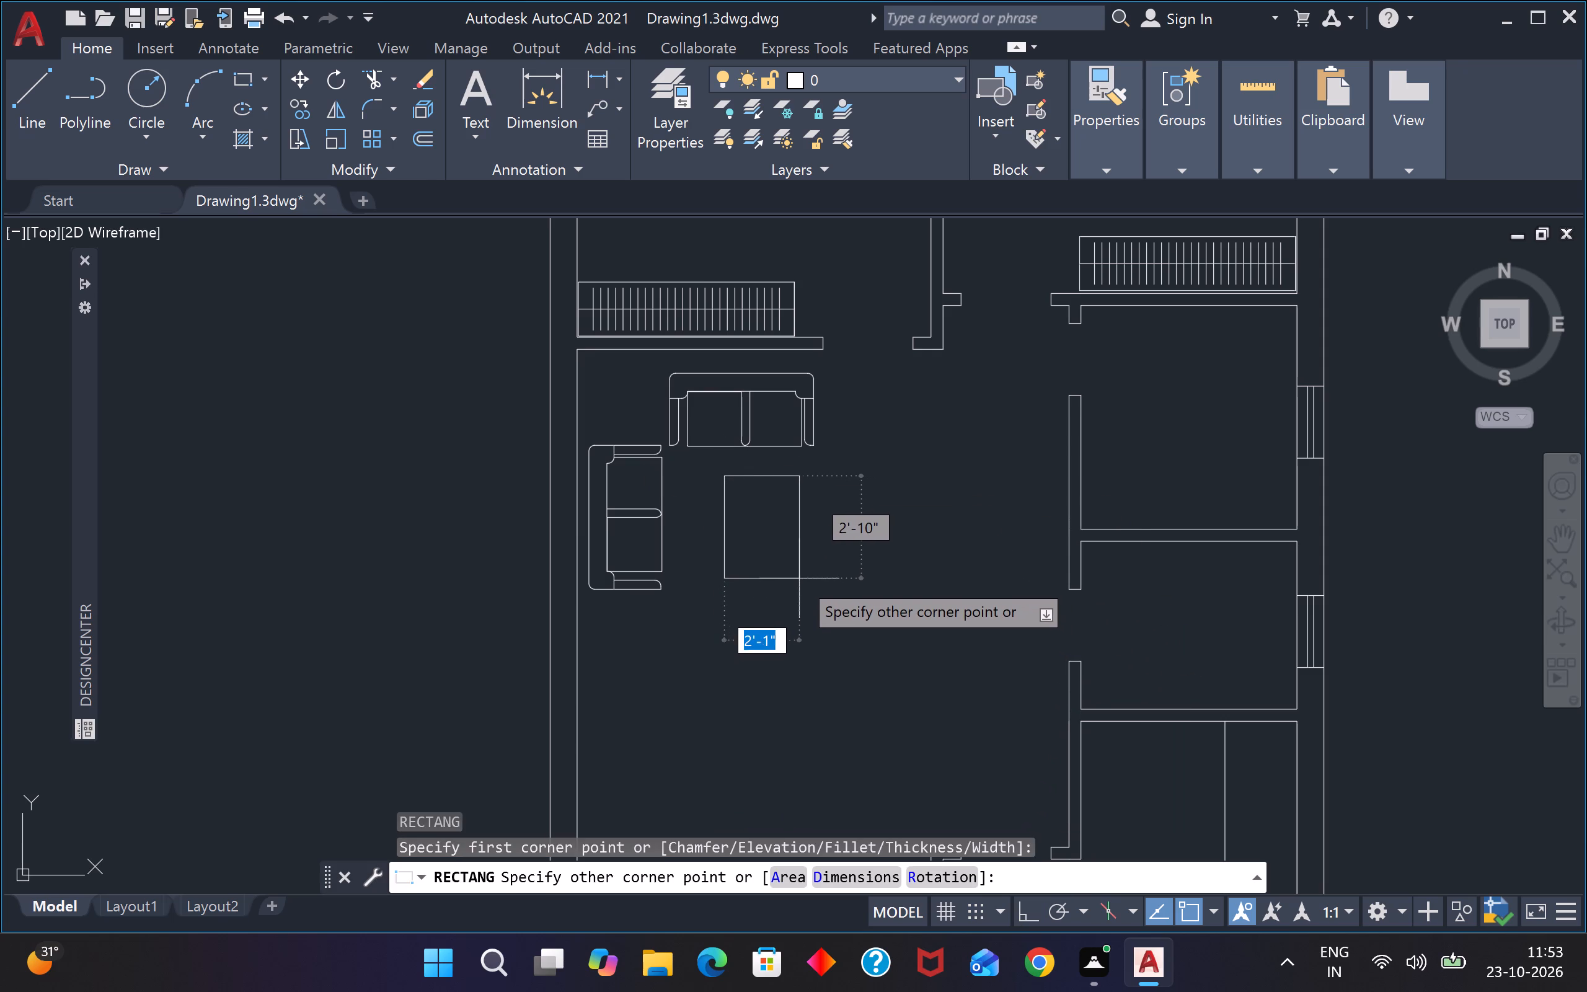
click(789, 578)
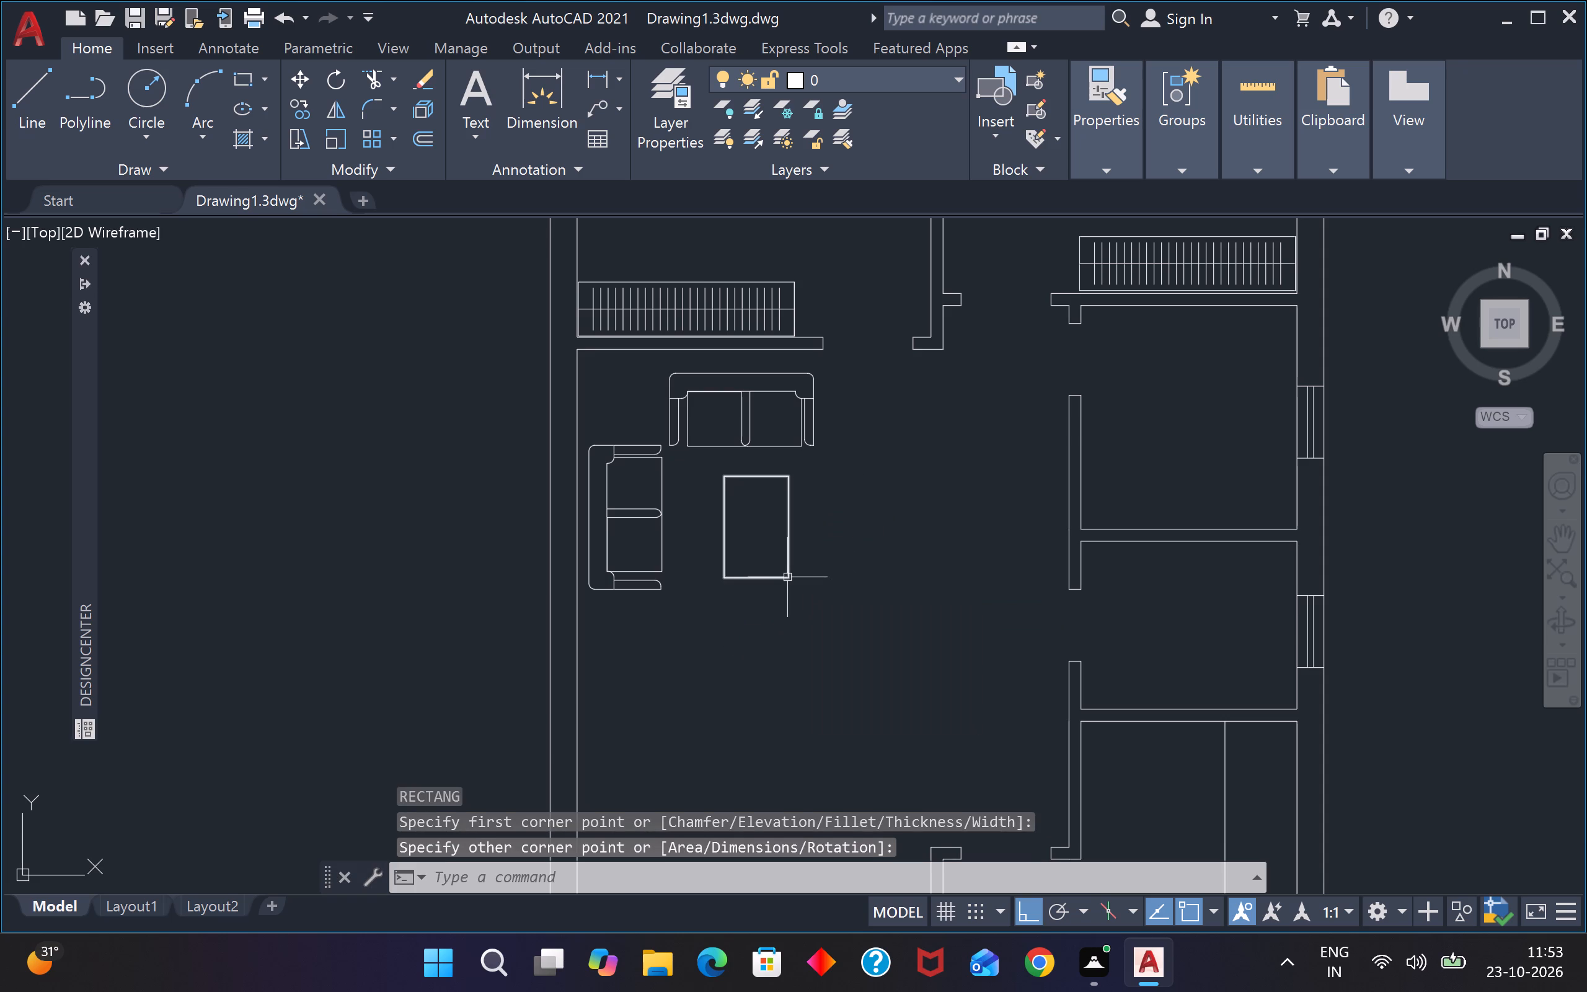
key(Escape)
Insert the "Range-Oven - 30 in top" block from the Kitchens.dwg blocks in DesignCenter into empty space east of the floor plan.
scroll(804, 564, down, 2)
scroll(766, 647, down, 1)
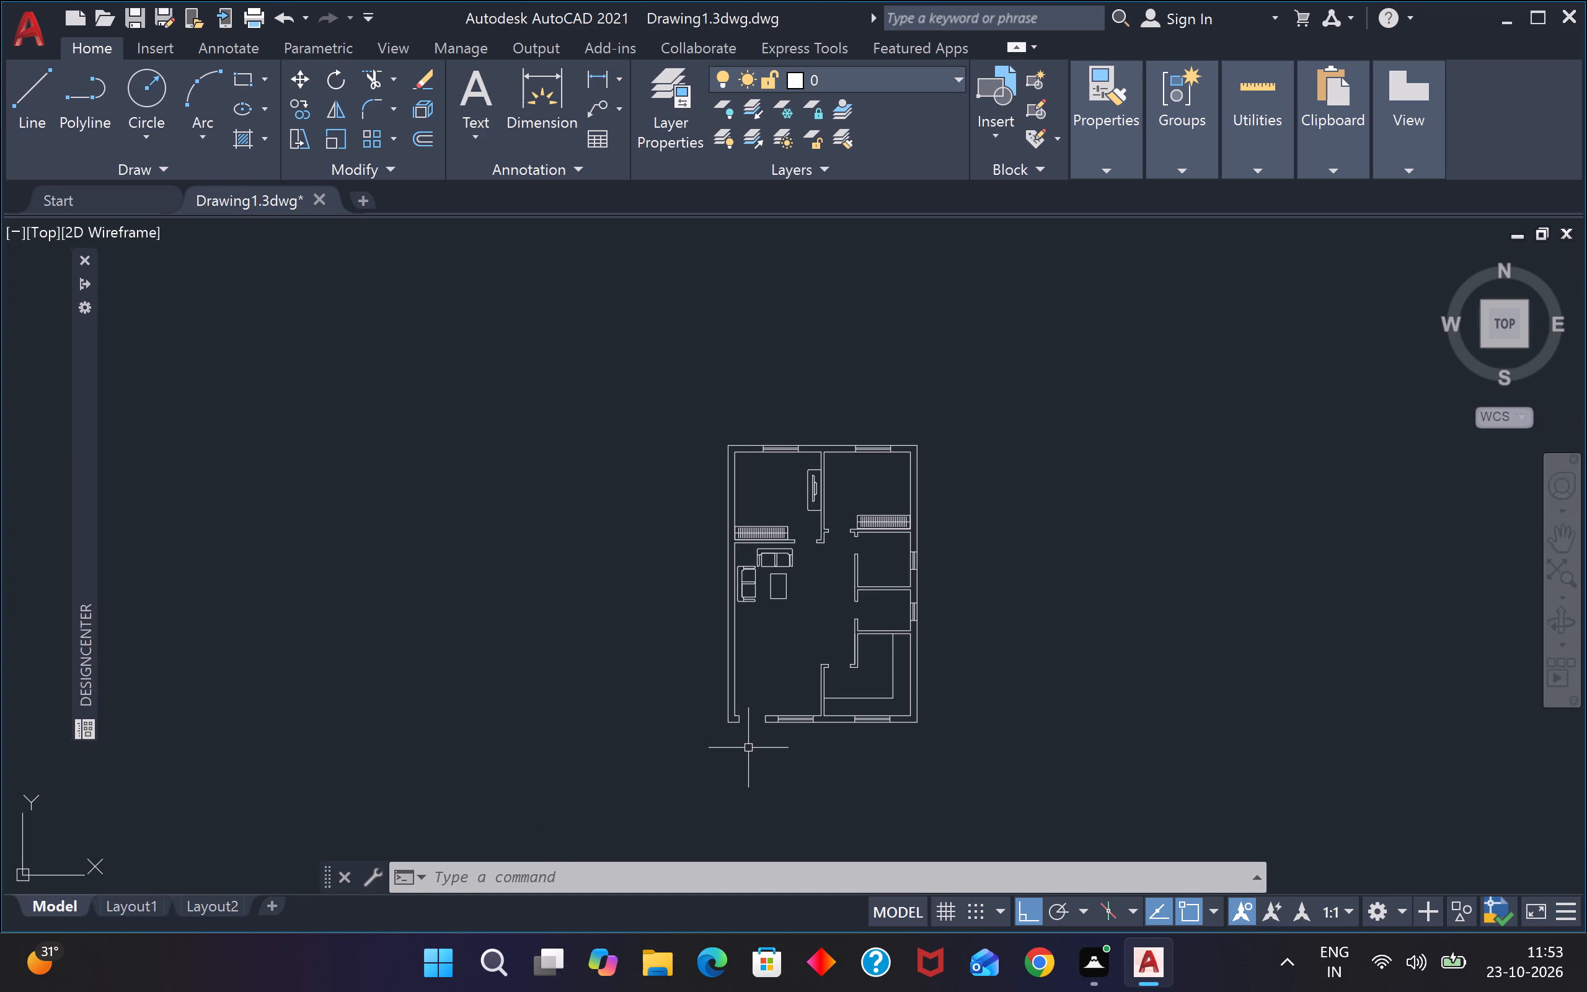
key(ctrl+2)
key(ctrl+2)
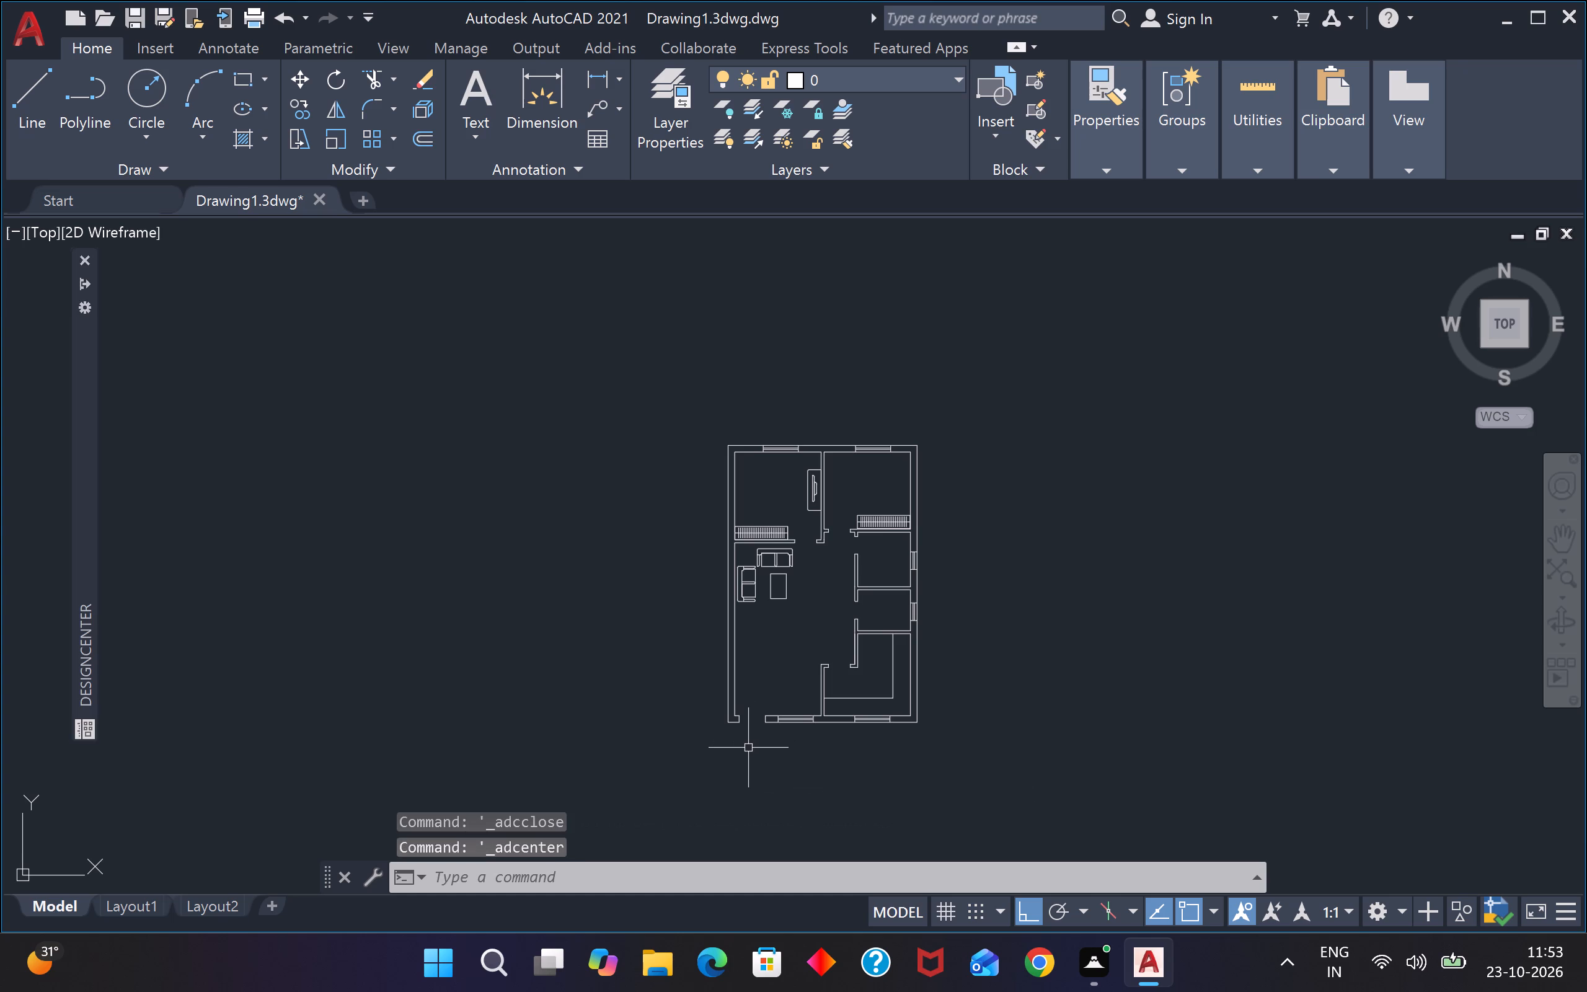
click(90, 481)
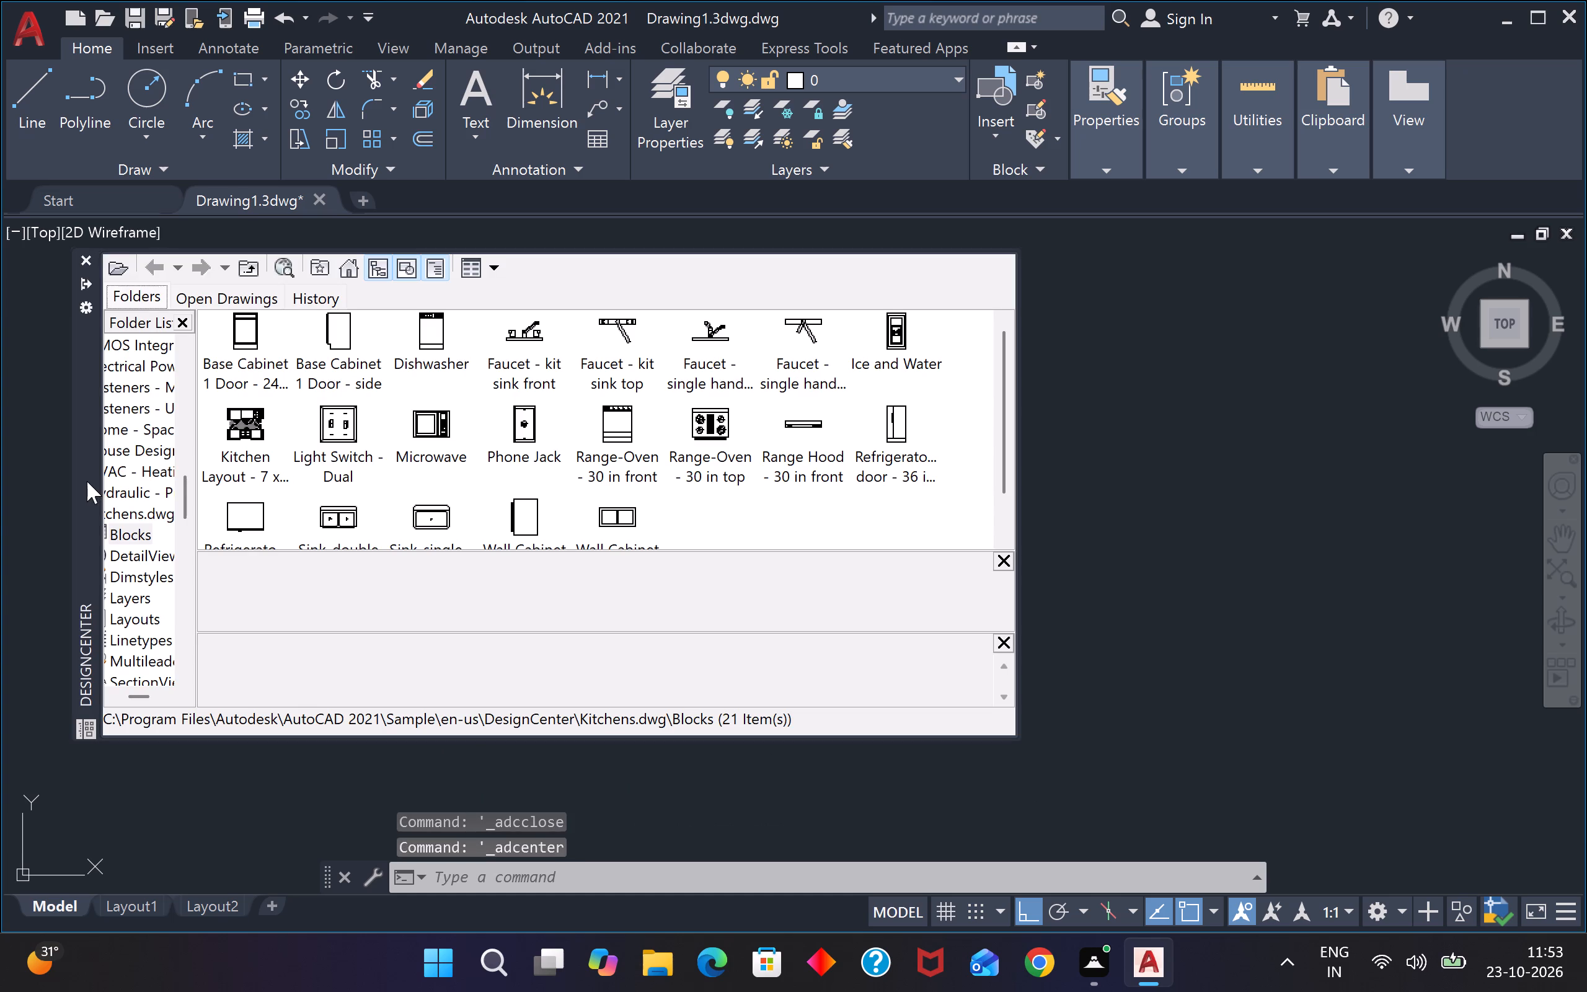
scroll(396, 458, down, 4)
scroll(384, 458, up, 4)
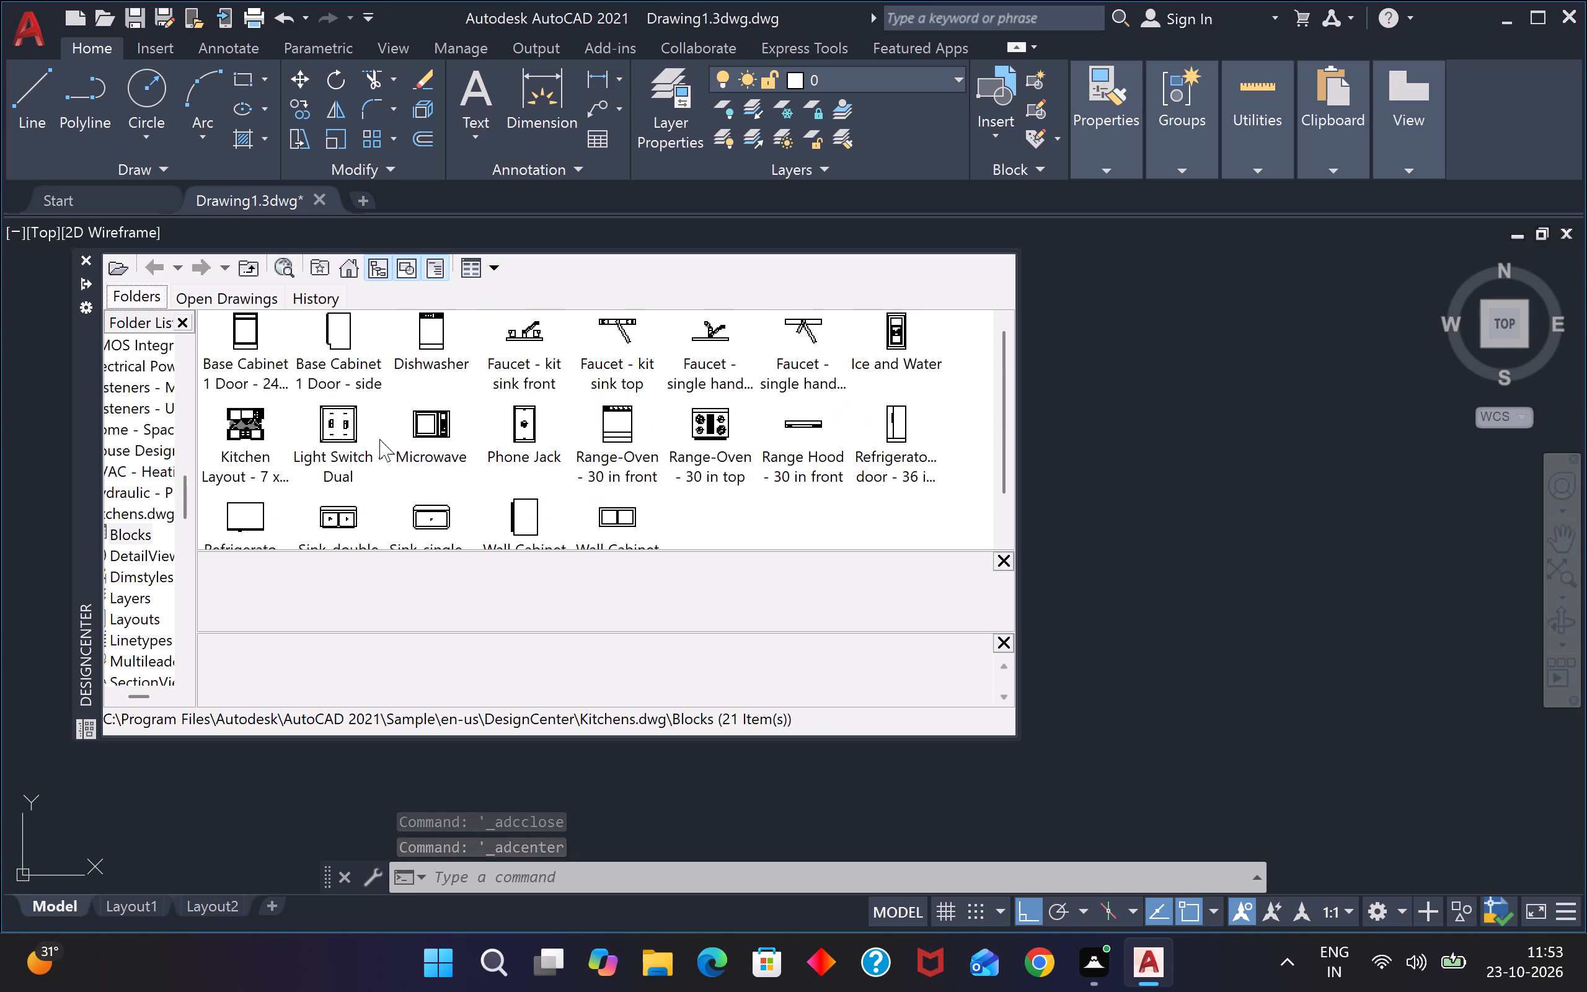
drag(699, 427, 1375, 550)
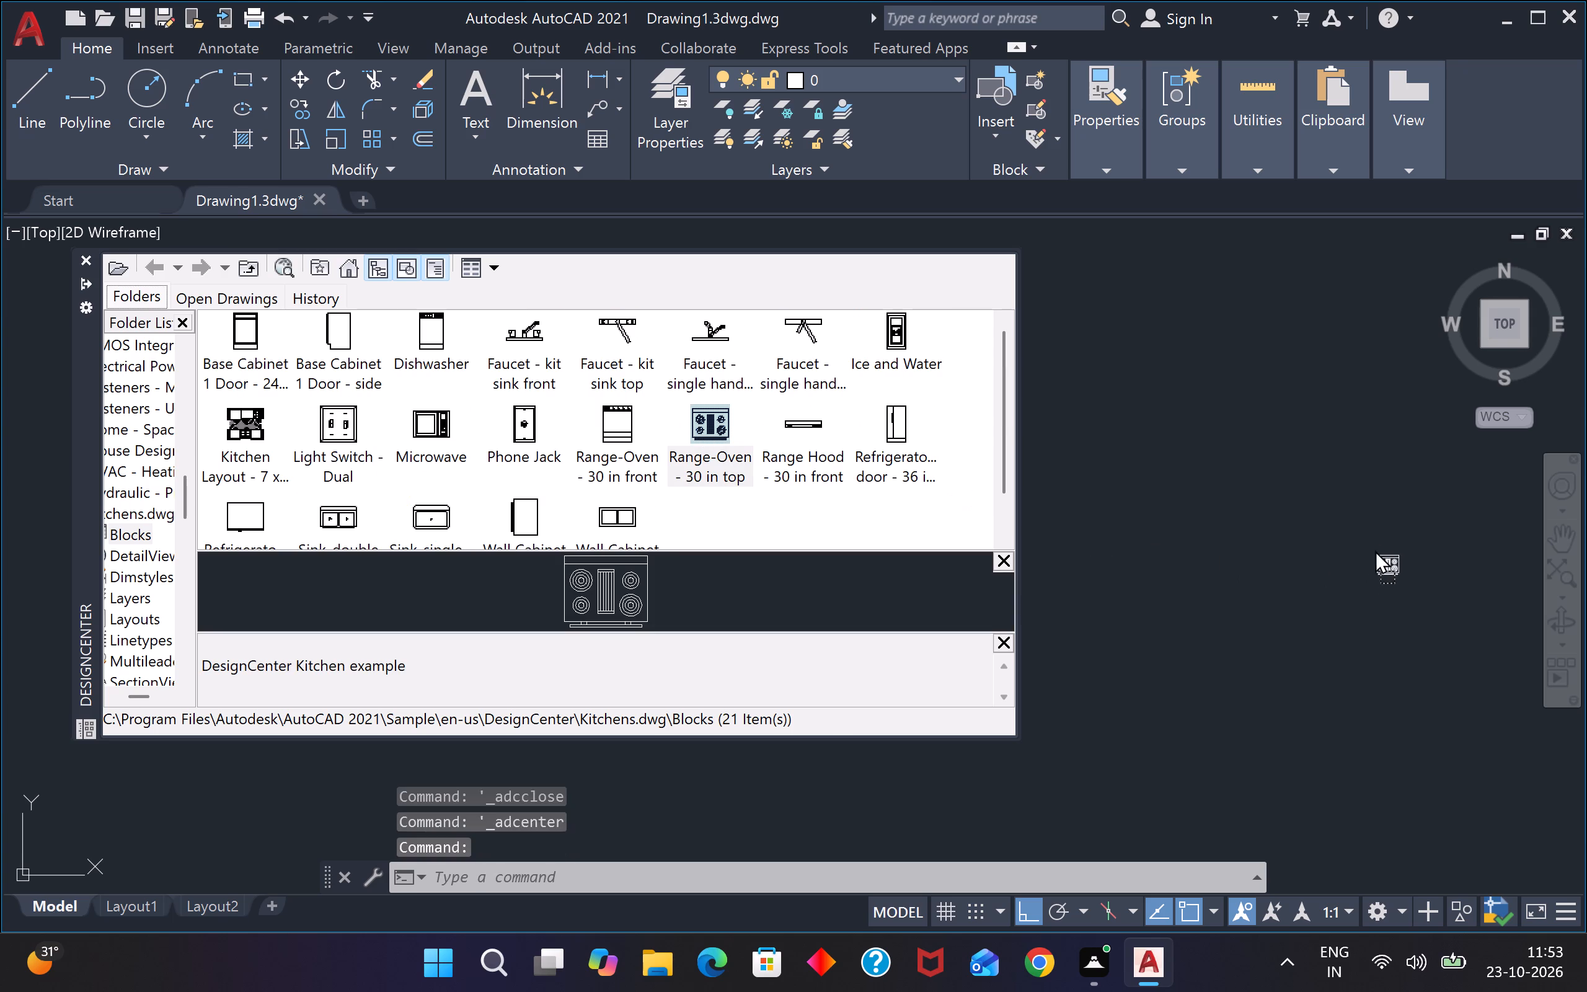
Place the range-oven east of the floor plan and insert the "Sink-double - 36 in top" block just west of it.
drag(1375, 550, 1357, 526)
drag(345, 516, 1091, 542)
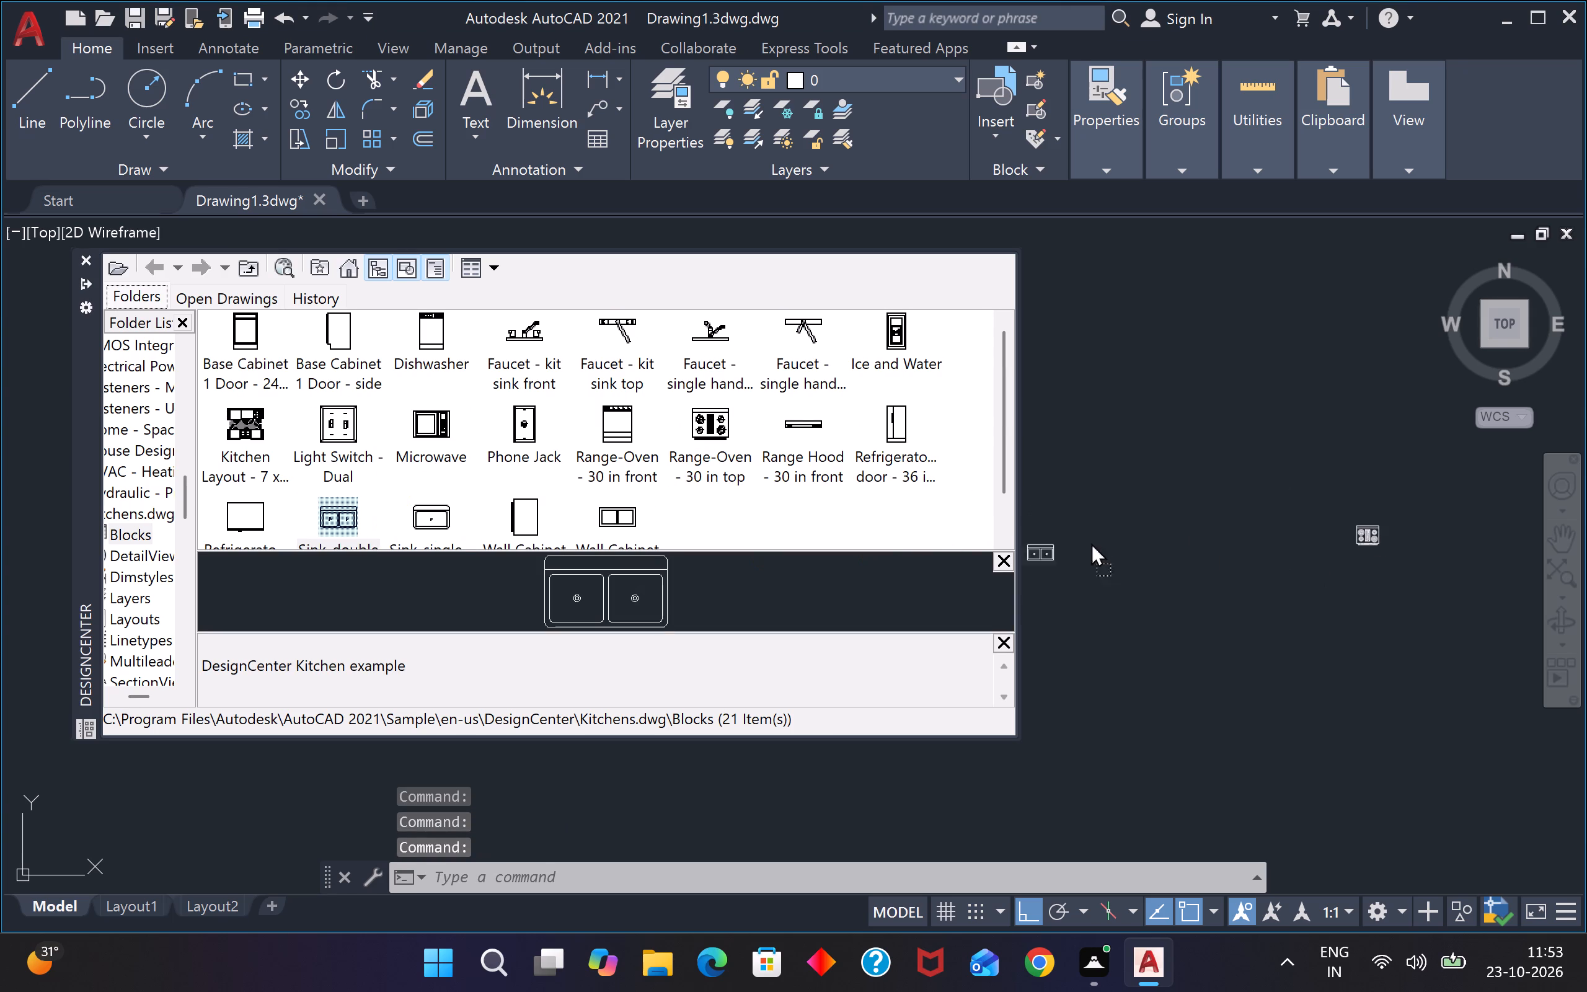
drag(1091, 542, 1333, 526)
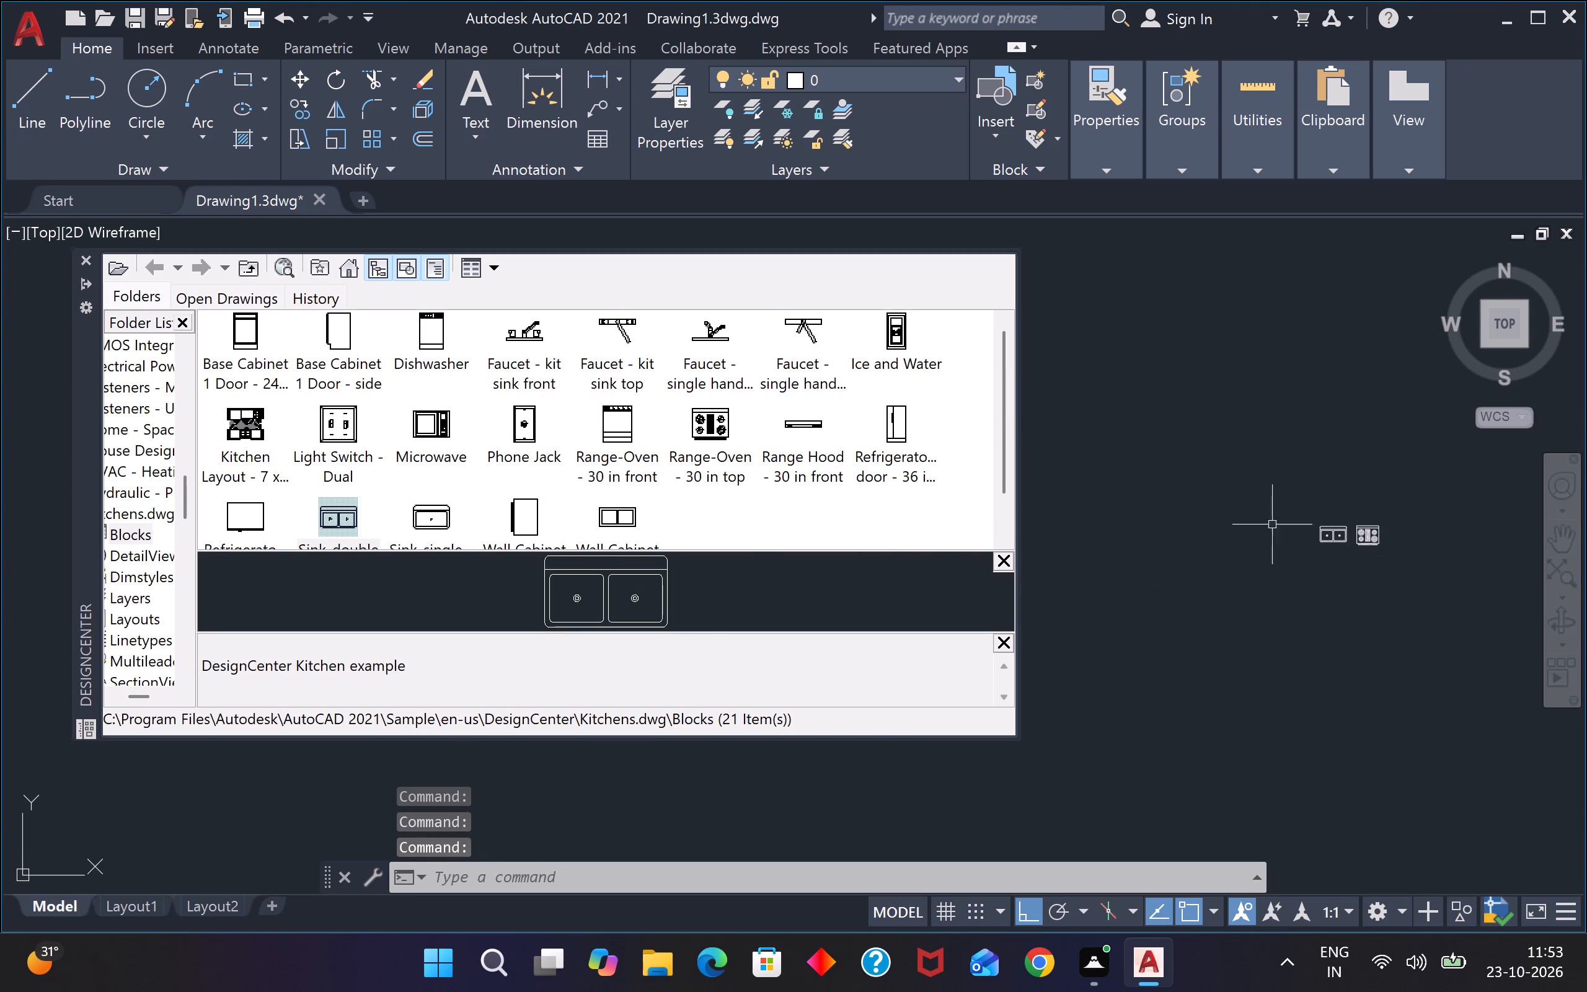
Insert the "Toilet - top" block from the House Designer.dwg blocks into empty space northwest of the kitchen fixtures.
click(242, 270)
click(242, 270)
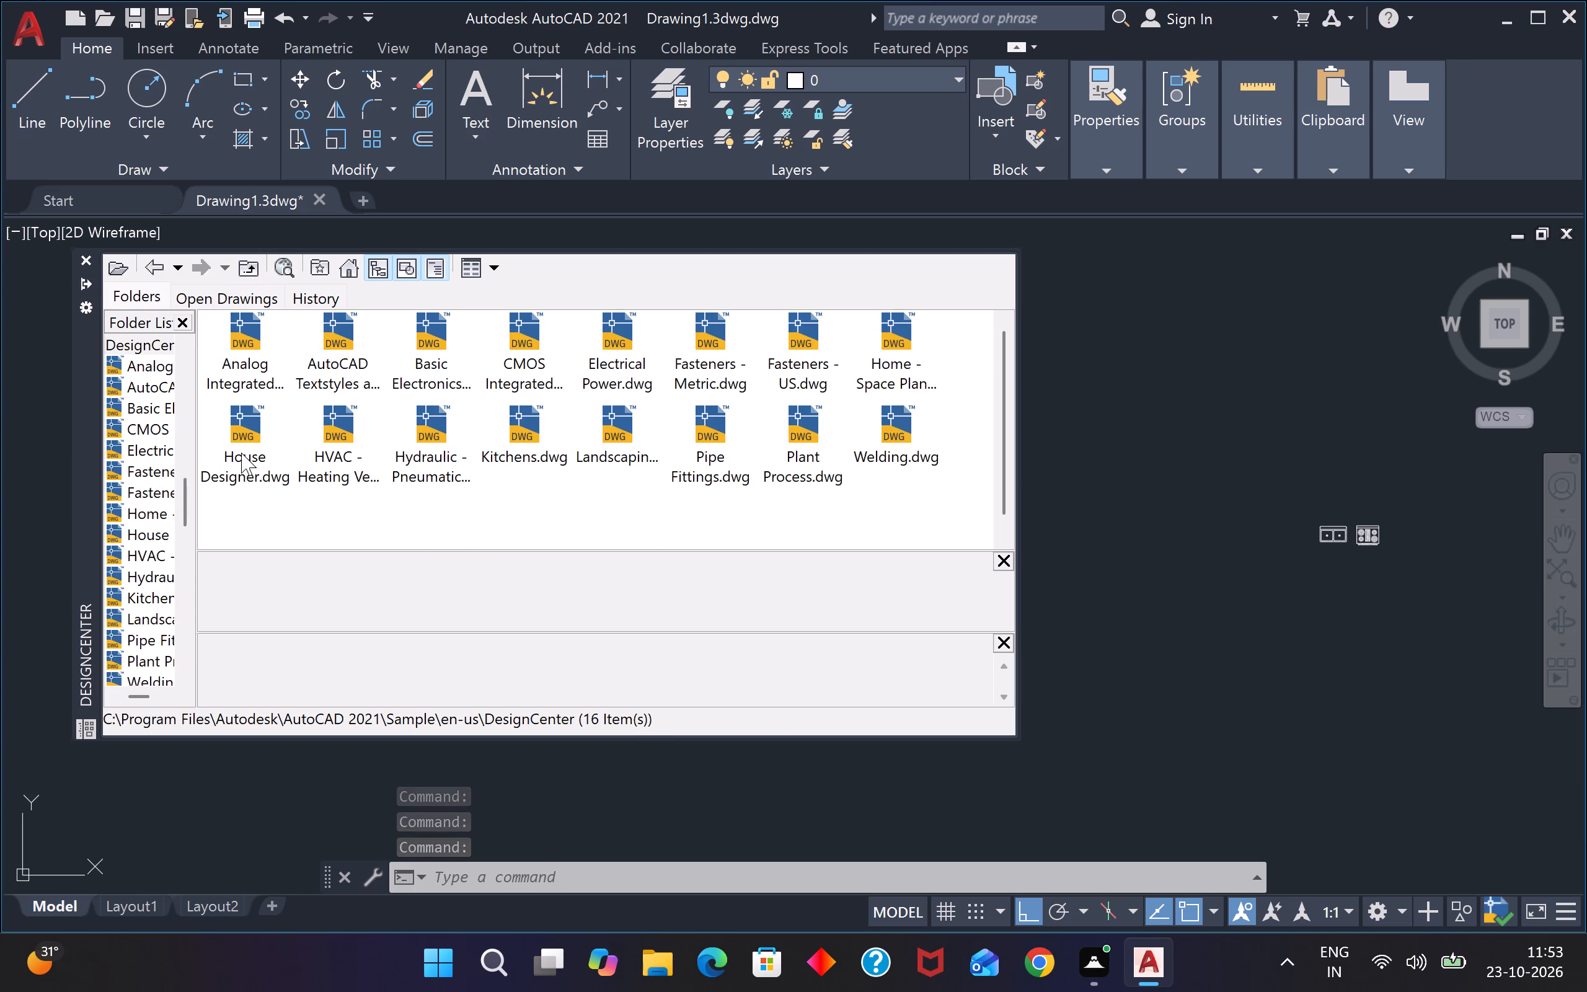
double_click(241, 453)
double_click(242, 325)
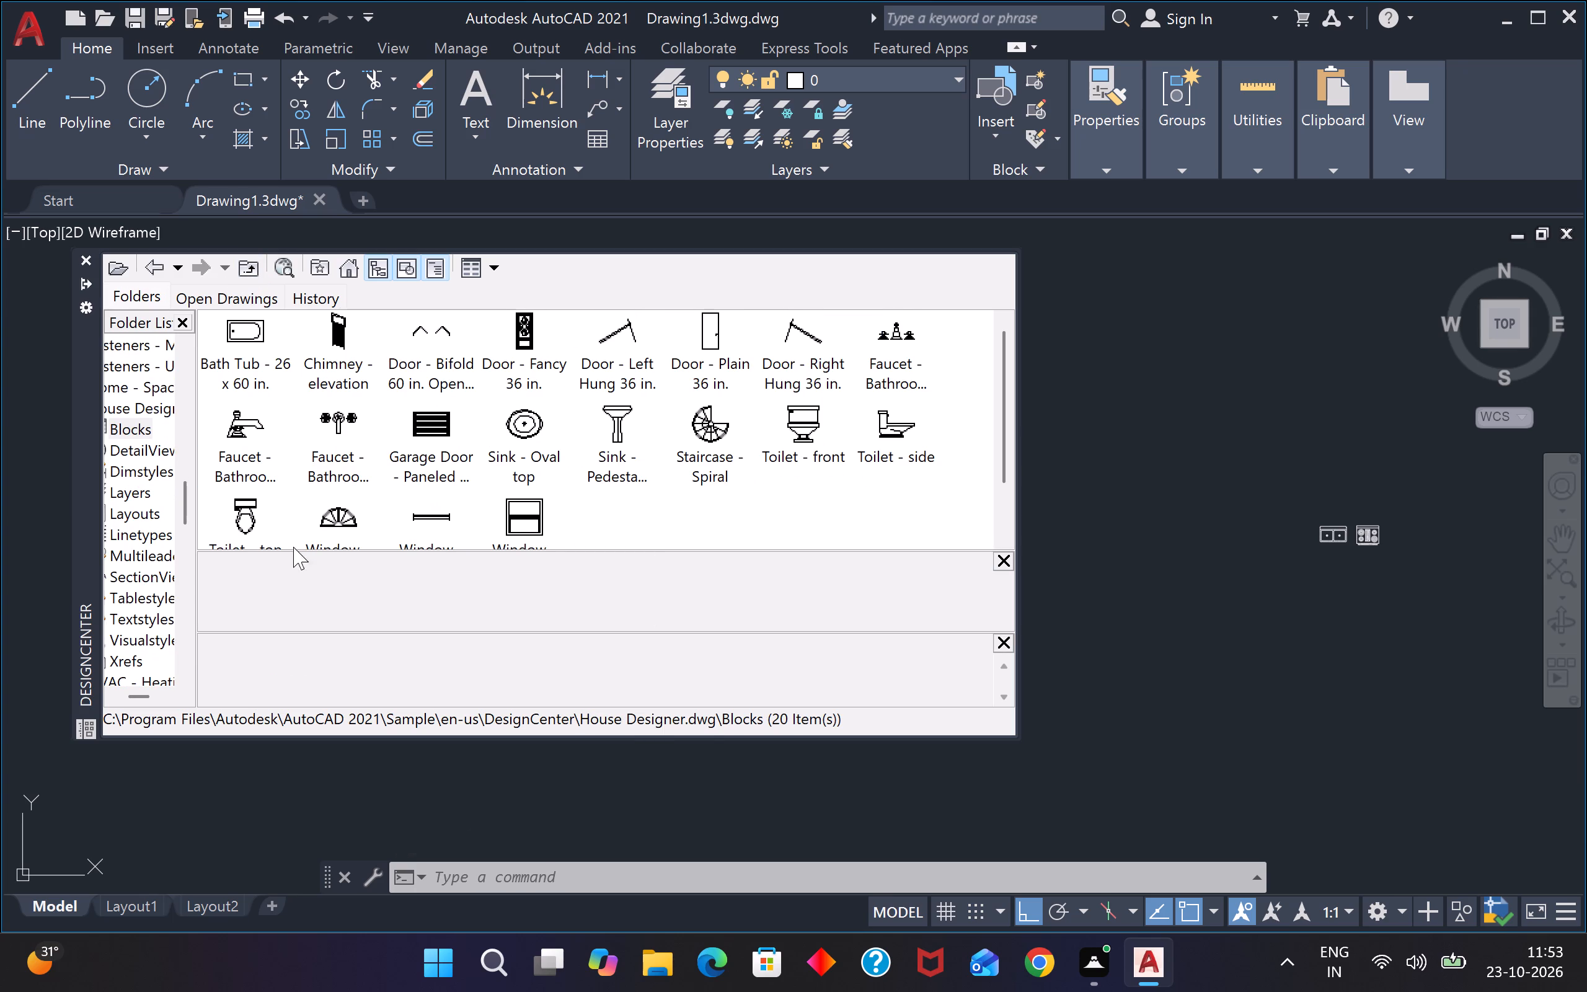
drag(258, 519, 1116, 515)
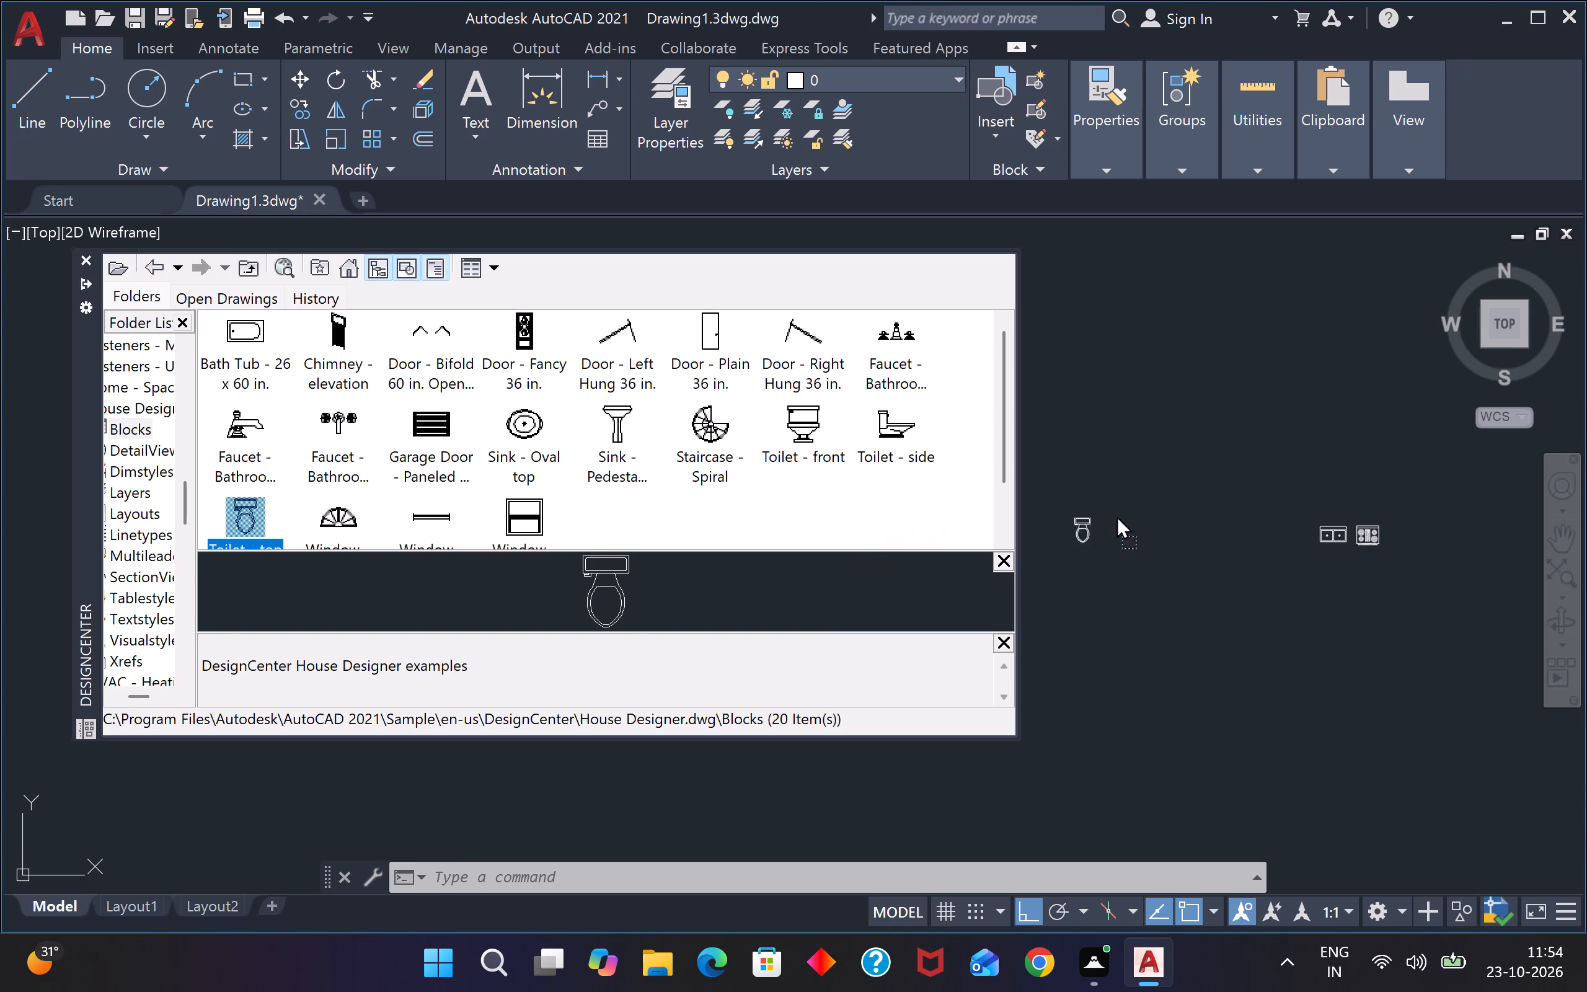
drag(1116, 515, 1188, 484)
Insert the "Sink - Oval top" block west of the double sink and the "Faucet - Bathroom top" block just north of the oval sink.
drag(537, 412, 902, 557)
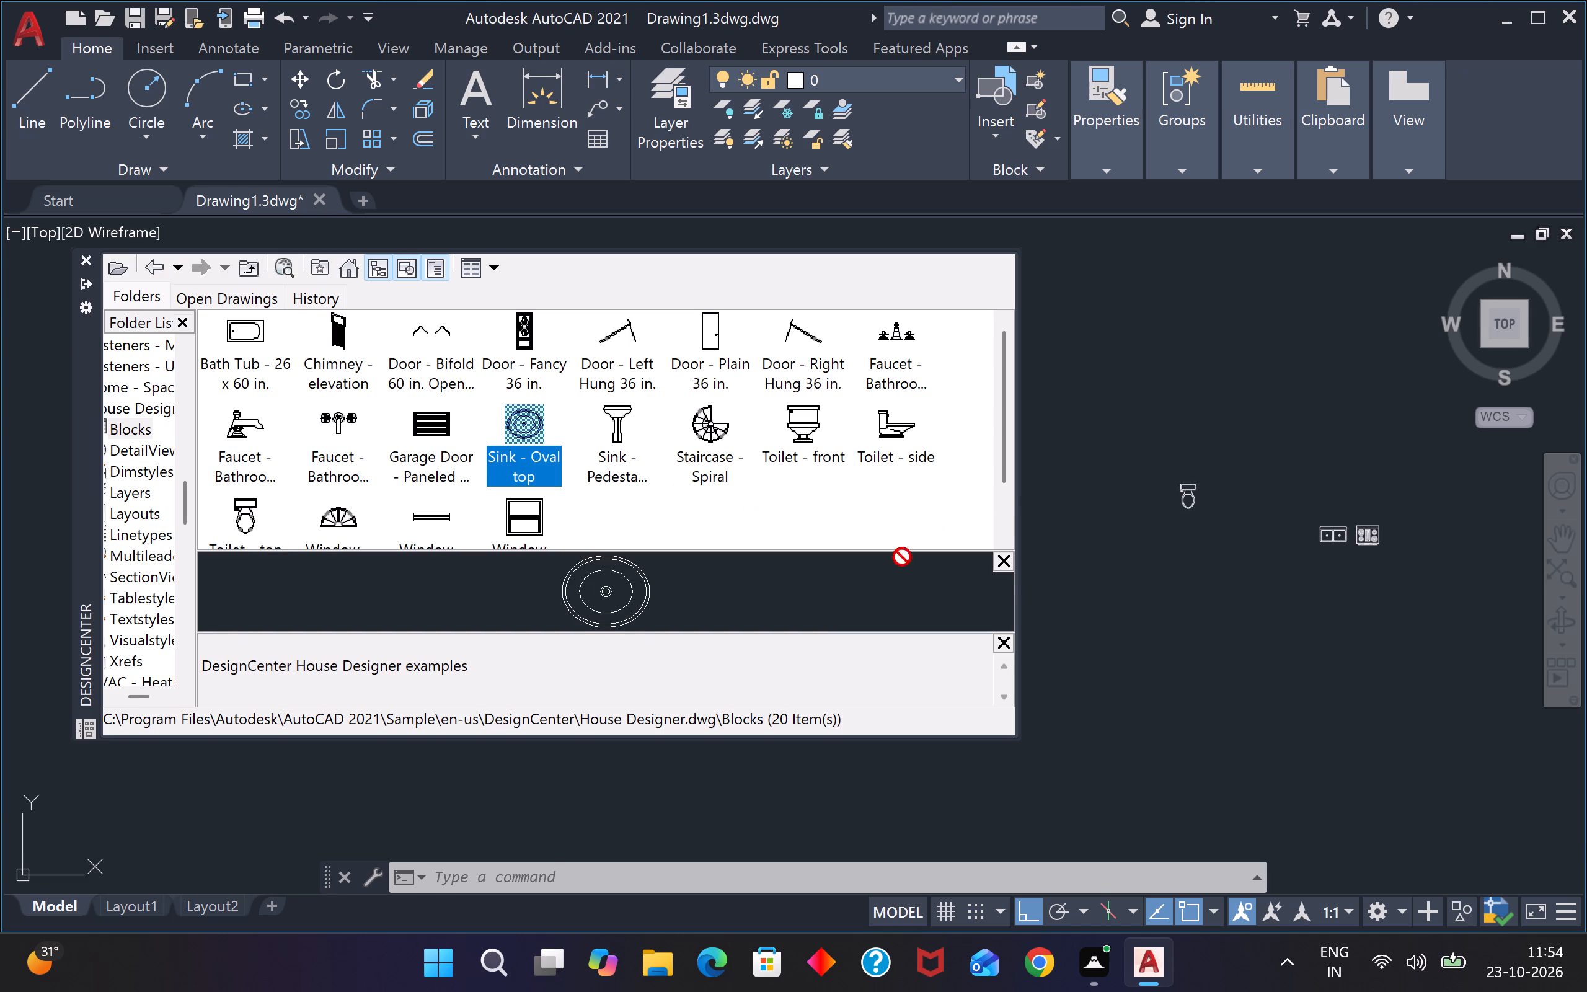
drag(902, 557, 1258, 552)
drag(342, 409, 1250, 534)
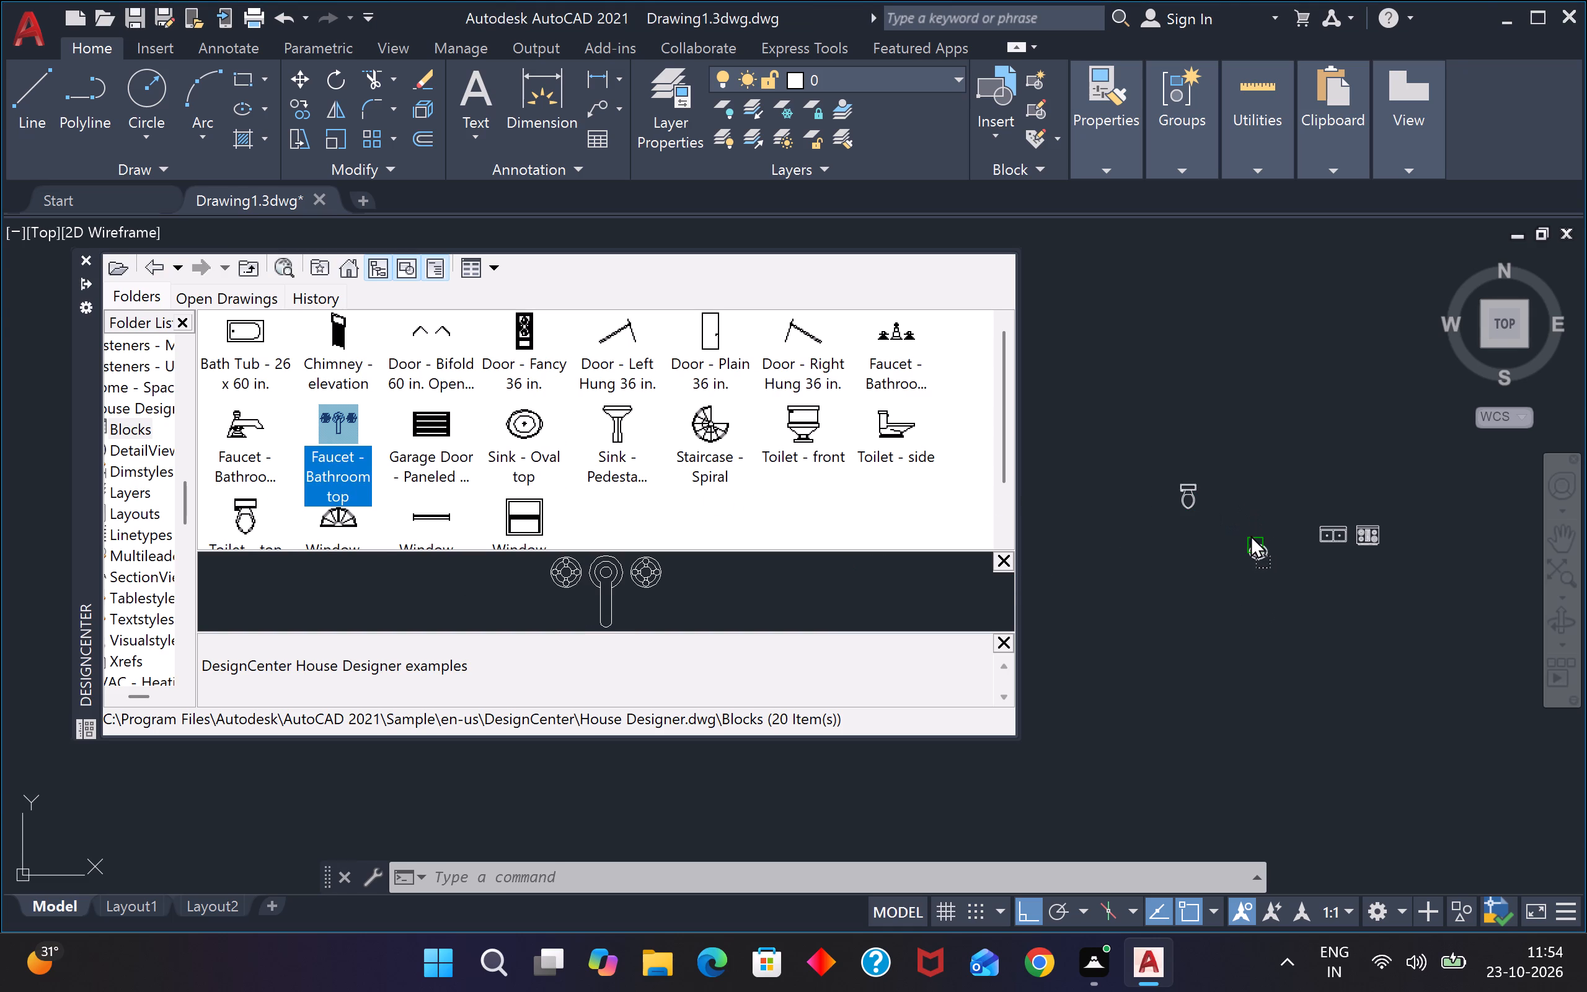
drag(1250, 534, 1254, 530)
Insert the "Bed - Queen" block from the Home - Space Planner.dwg blocks into empty space south of the toilet.
click(242, 270)
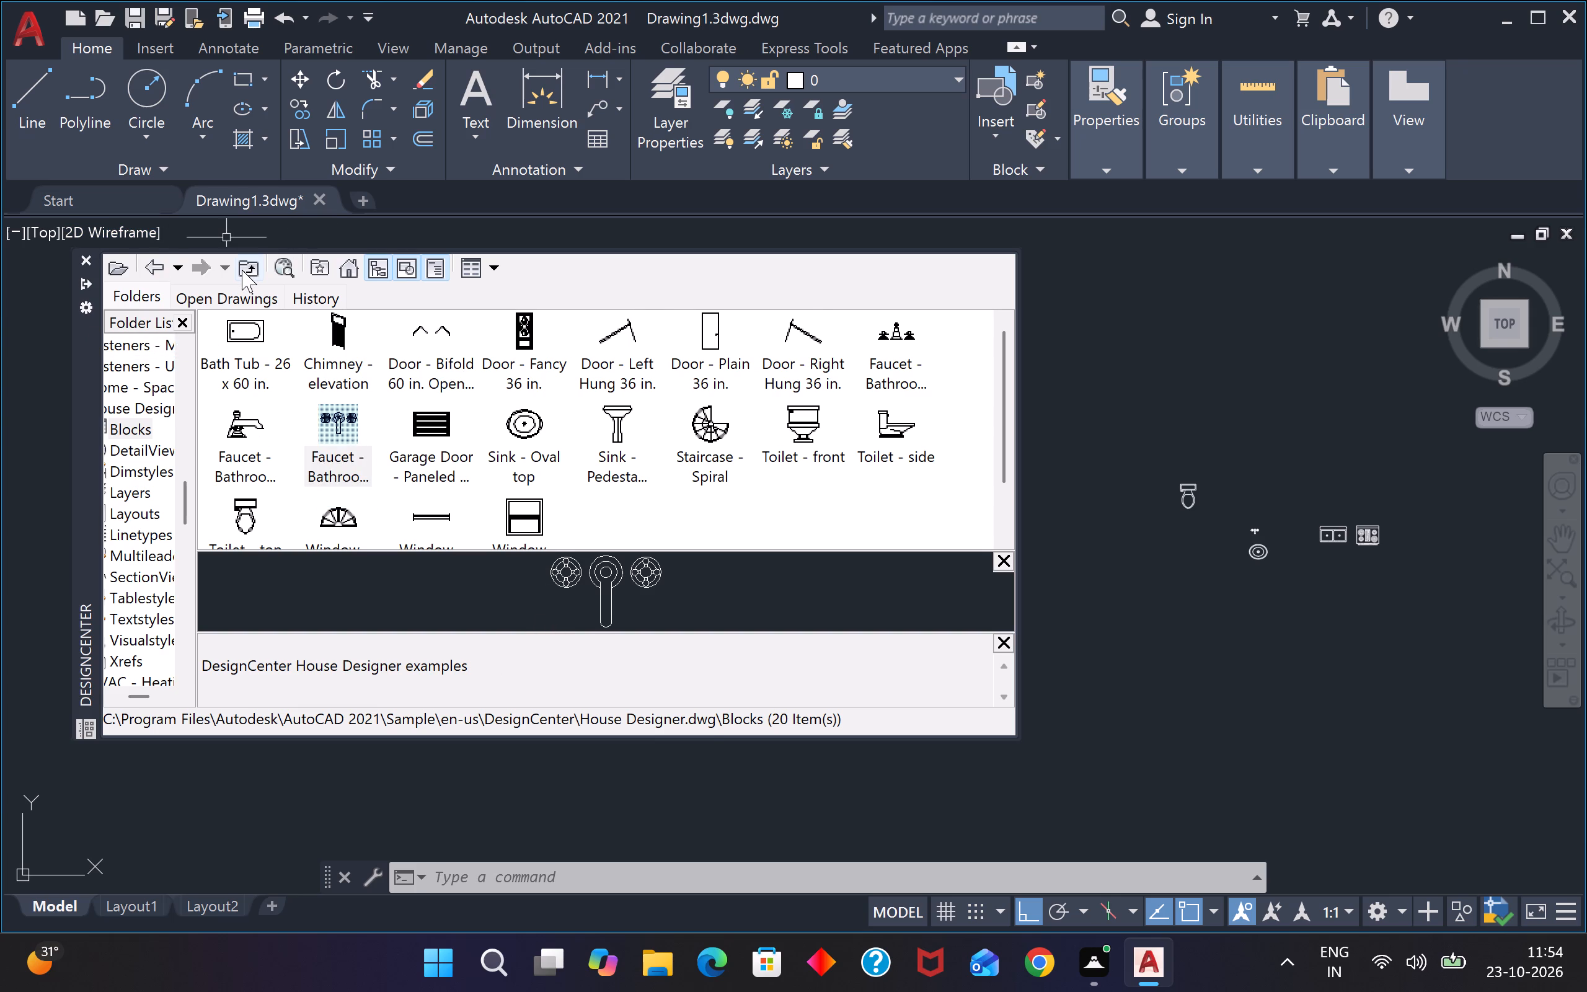
click(242, 267)
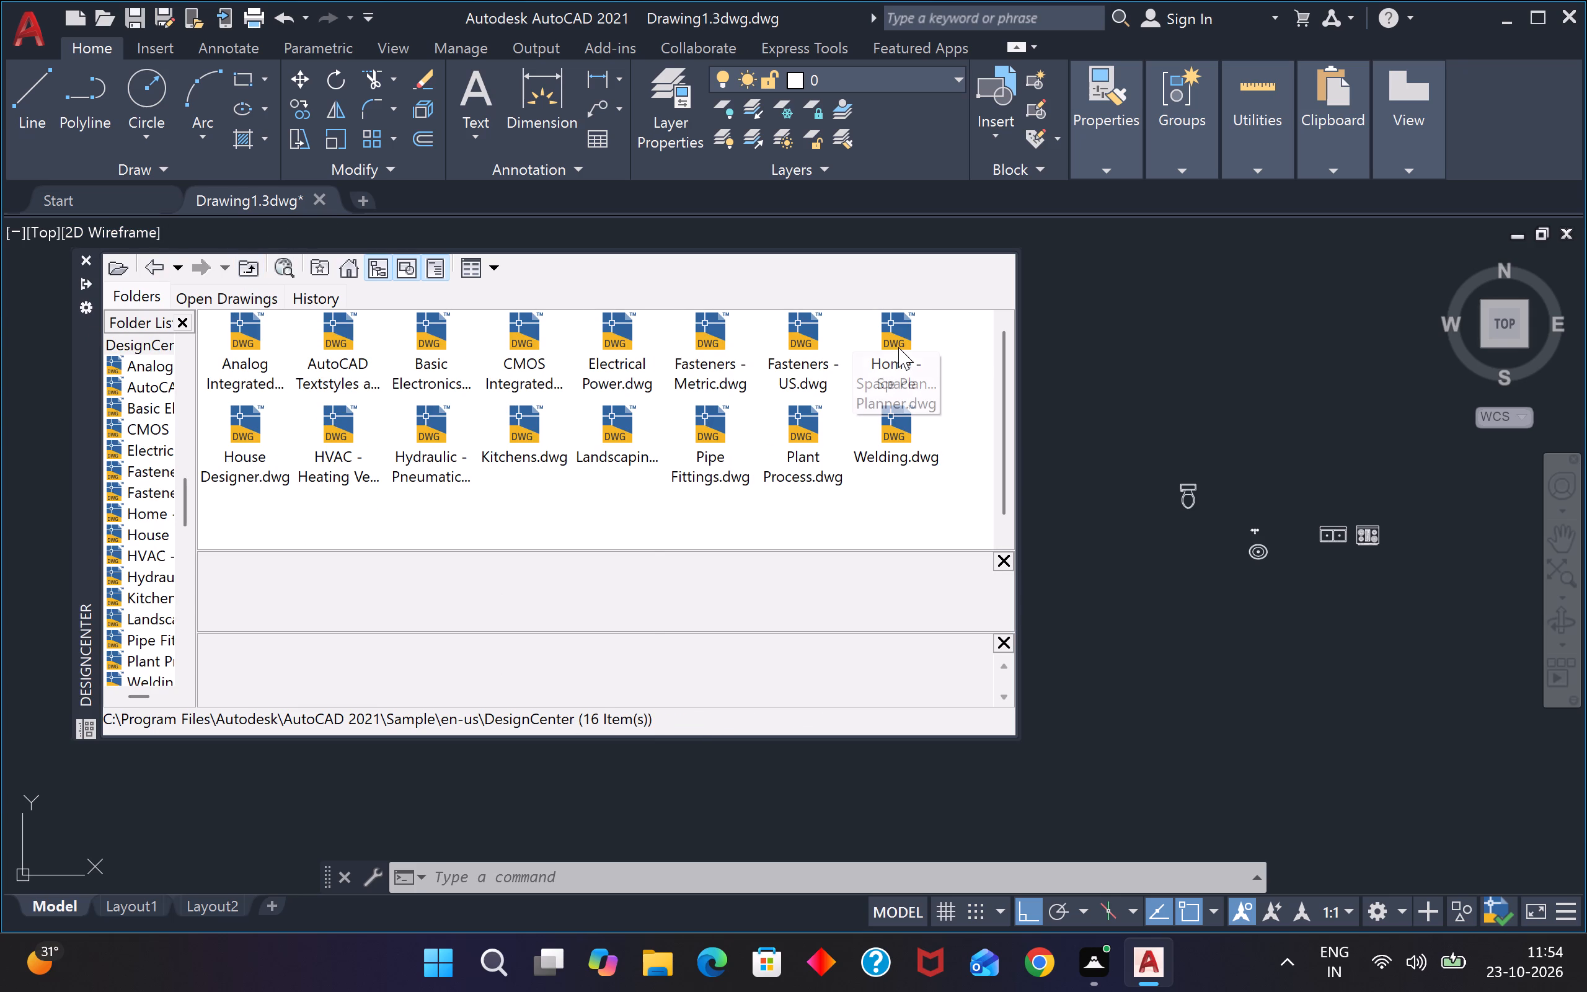
click(898, 347)
click(898, 347)
double_click(244, 334)
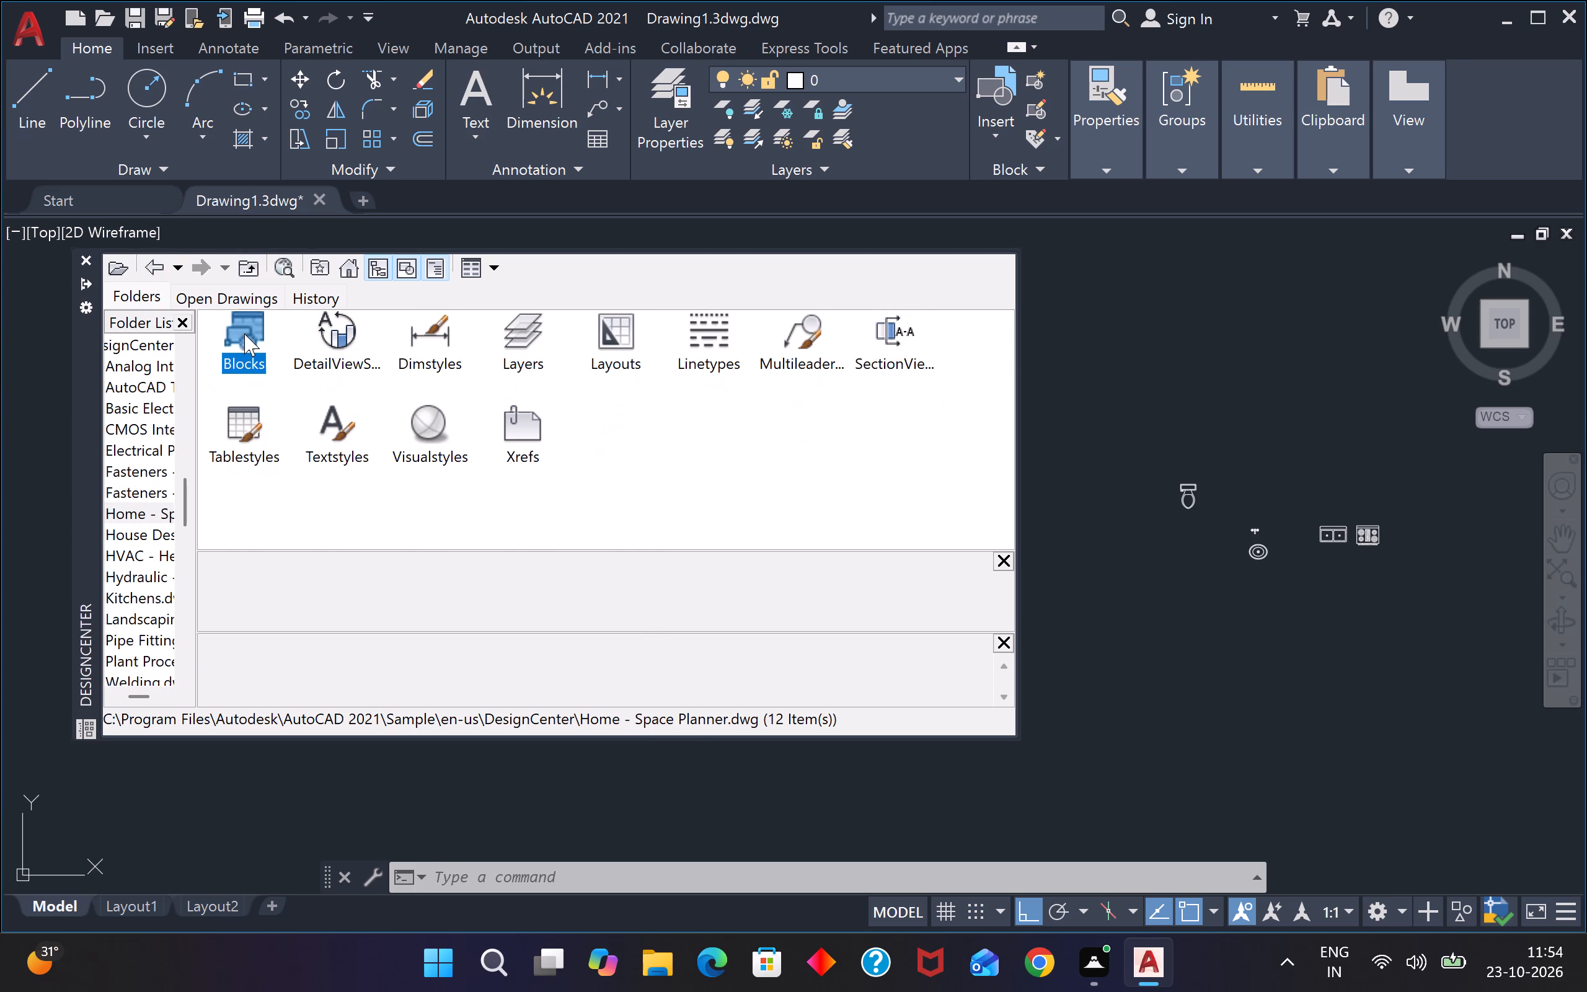
drag(248, 334, 1141, 619)
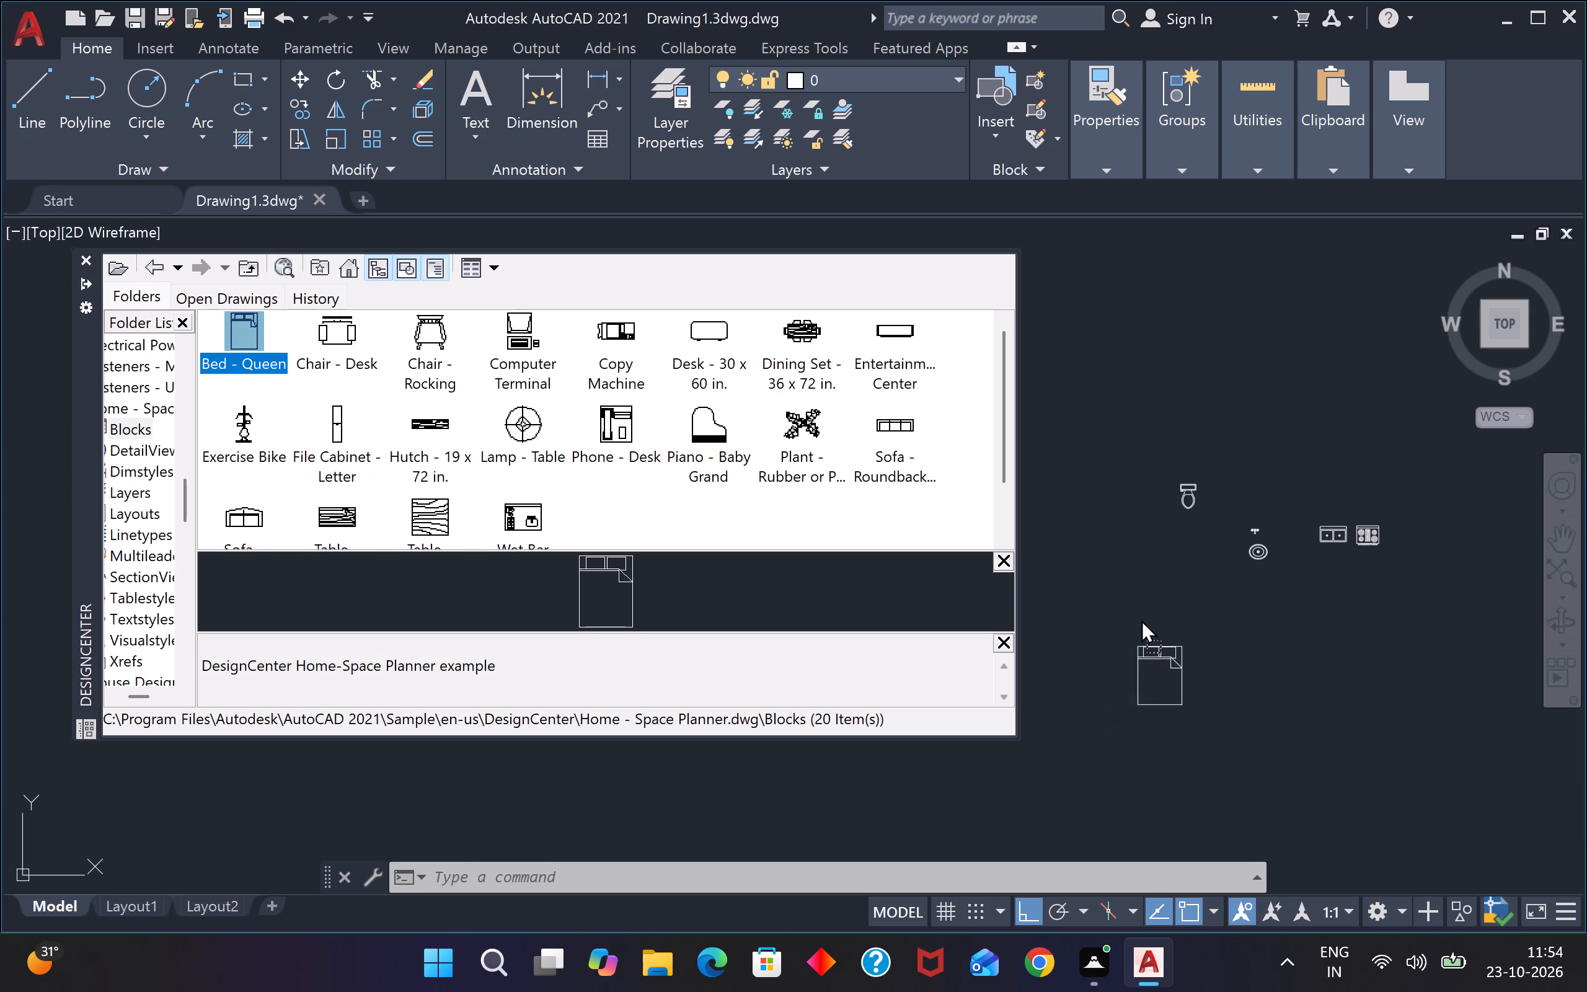
drag(1141, 619, 1149, 579)
Insert the "Dining Set - 36 x 72 in." block just south of the bed and close DesignCenter.
scroll(709, 436, down, 2)
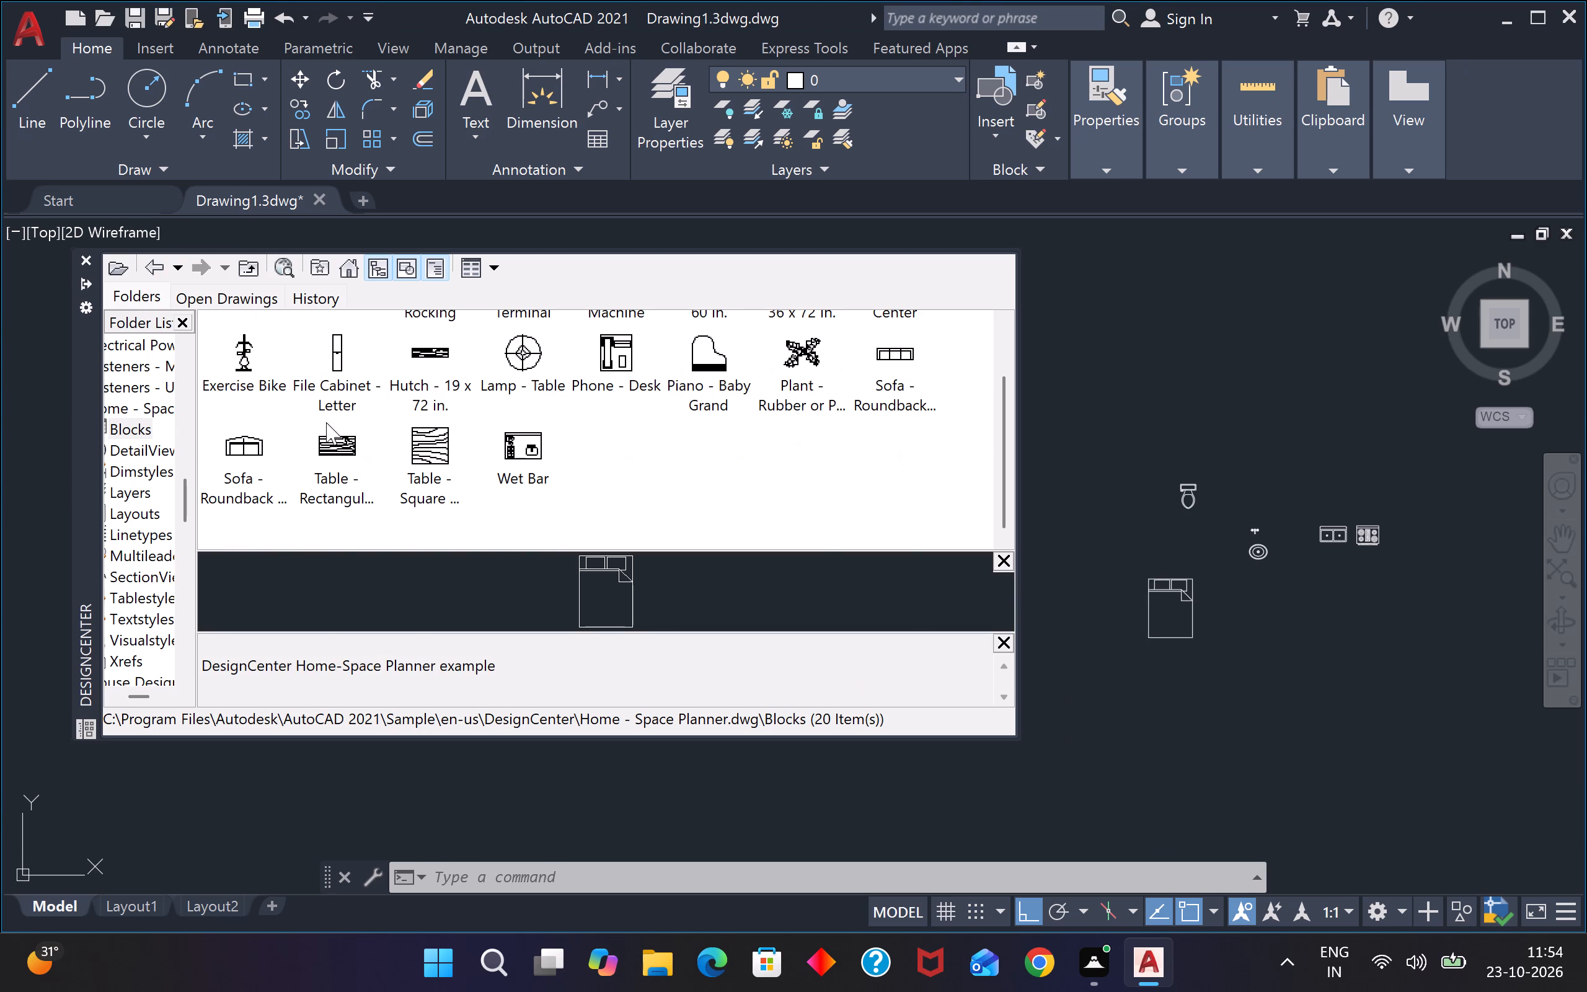
scroll(347, 418, up, 1)
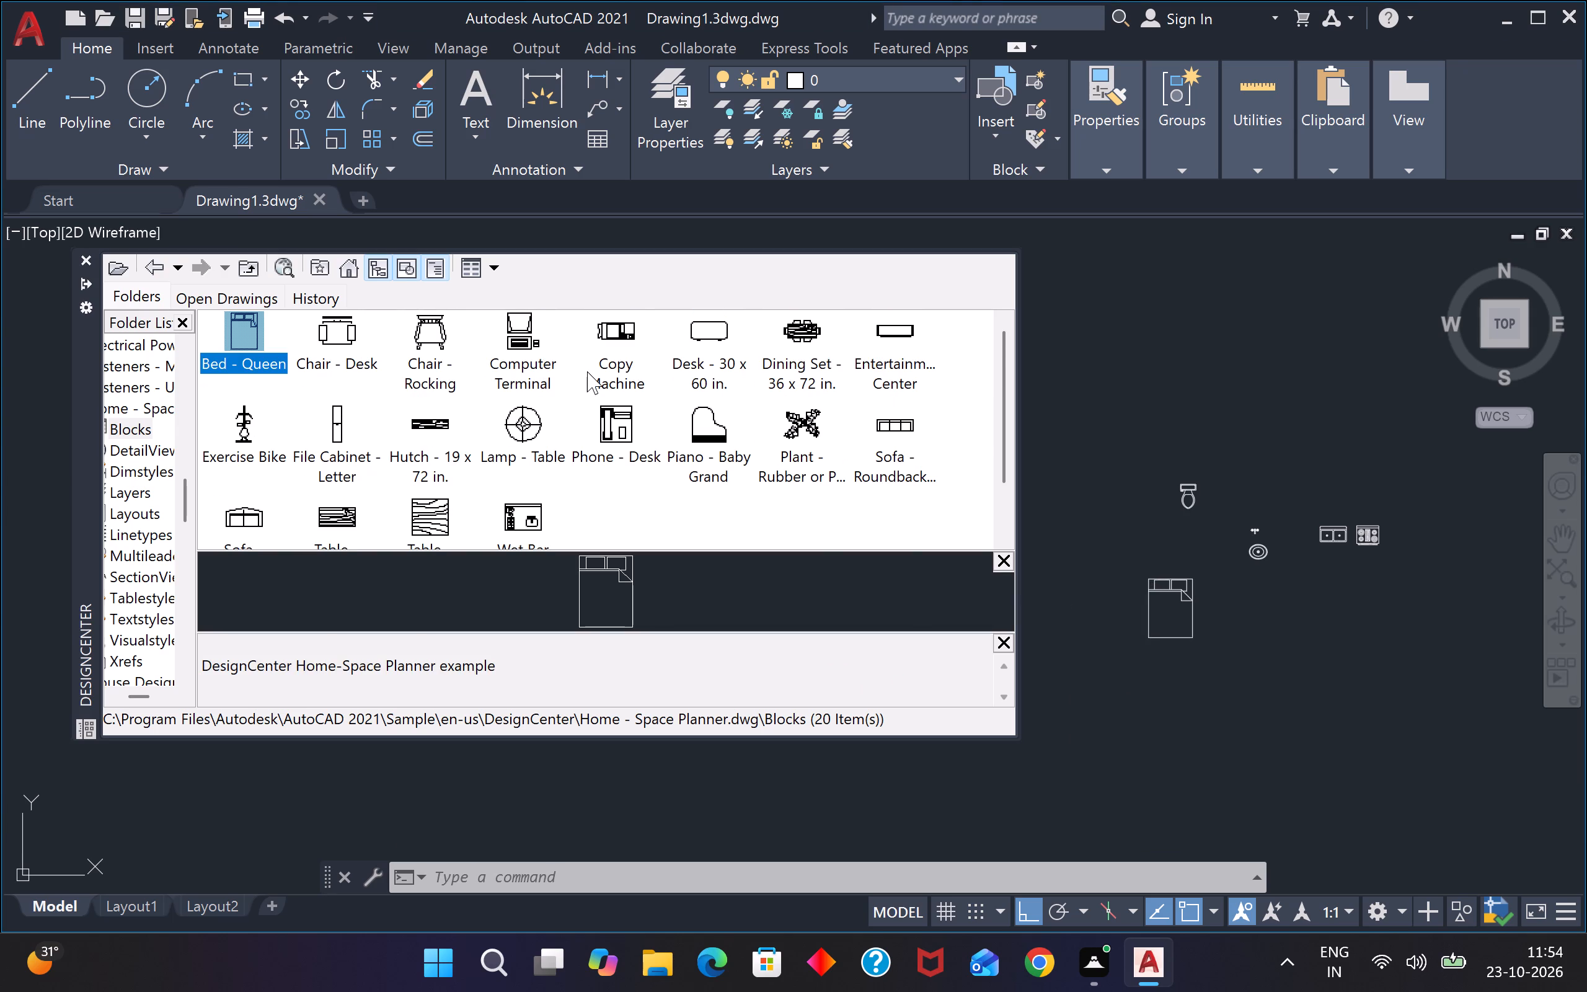
scroll(642, 396, down, 1)
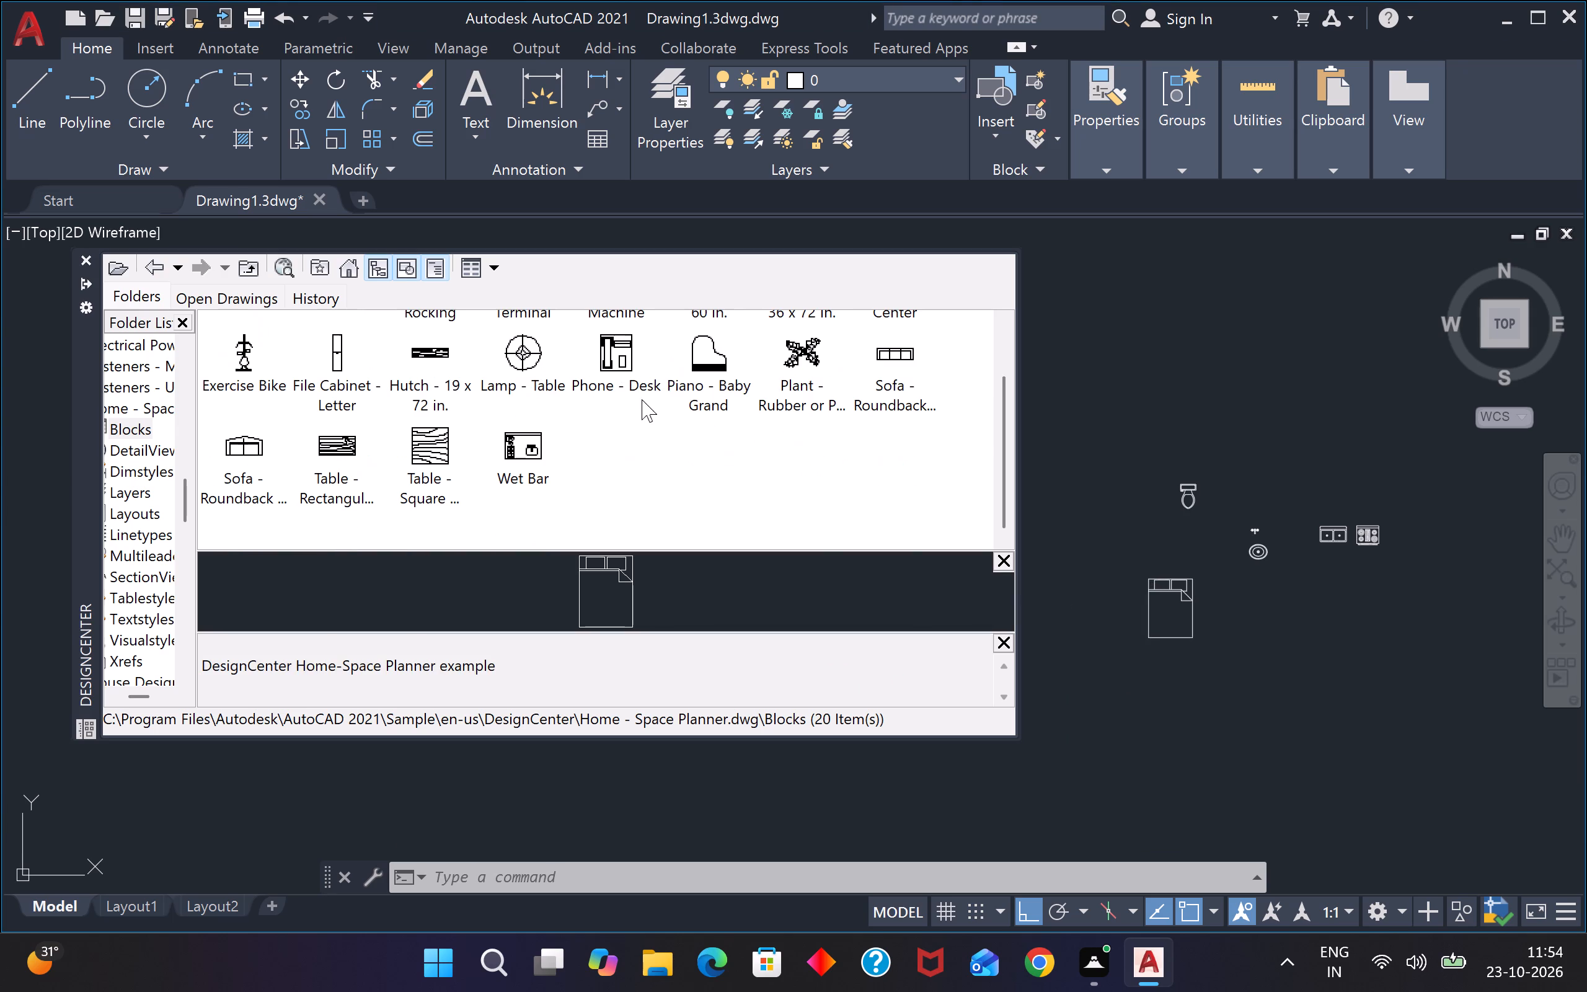
scroll(446, 428, up, 2)
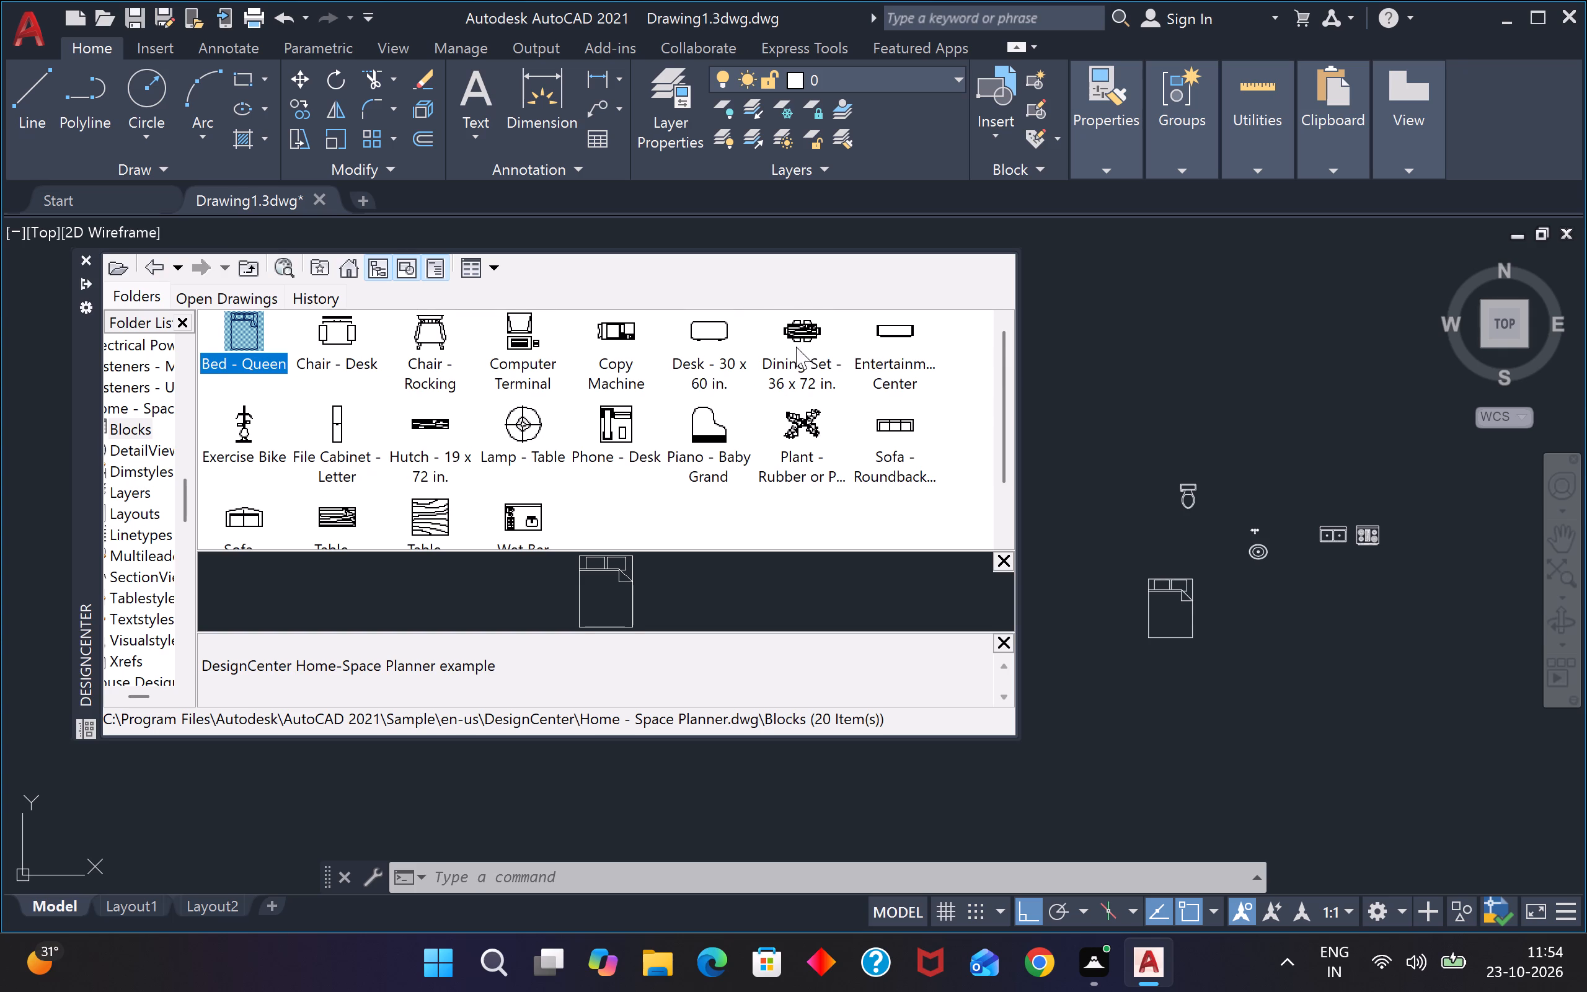
drag(792, 347, 1202, 676)
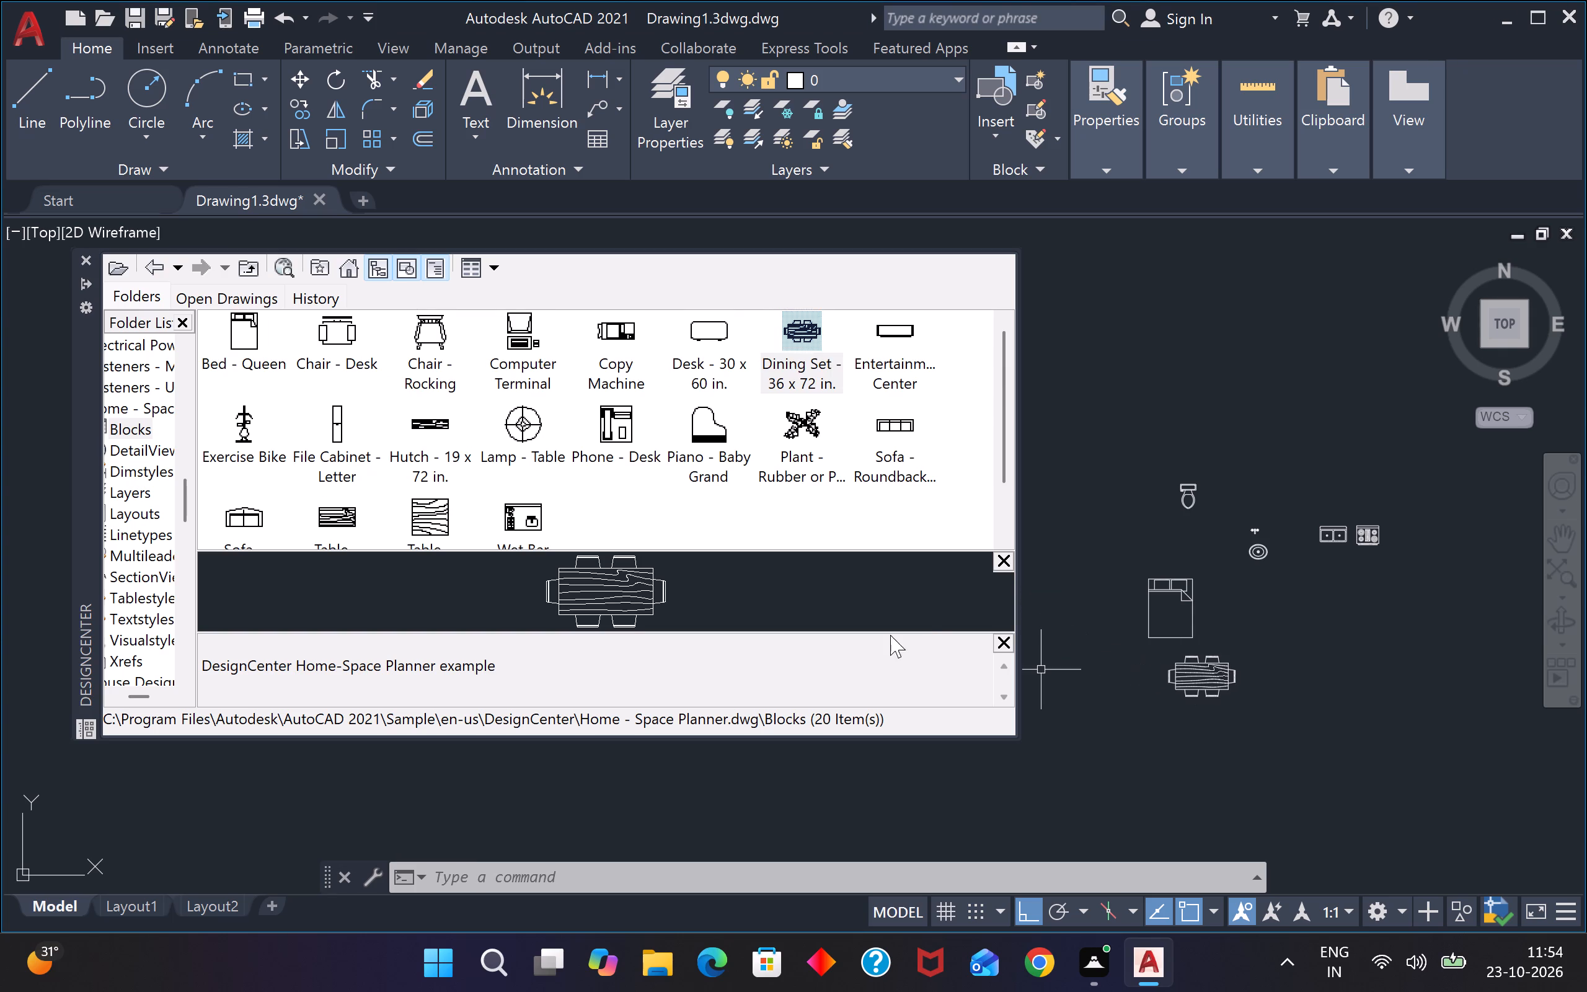
click(1000, 563)
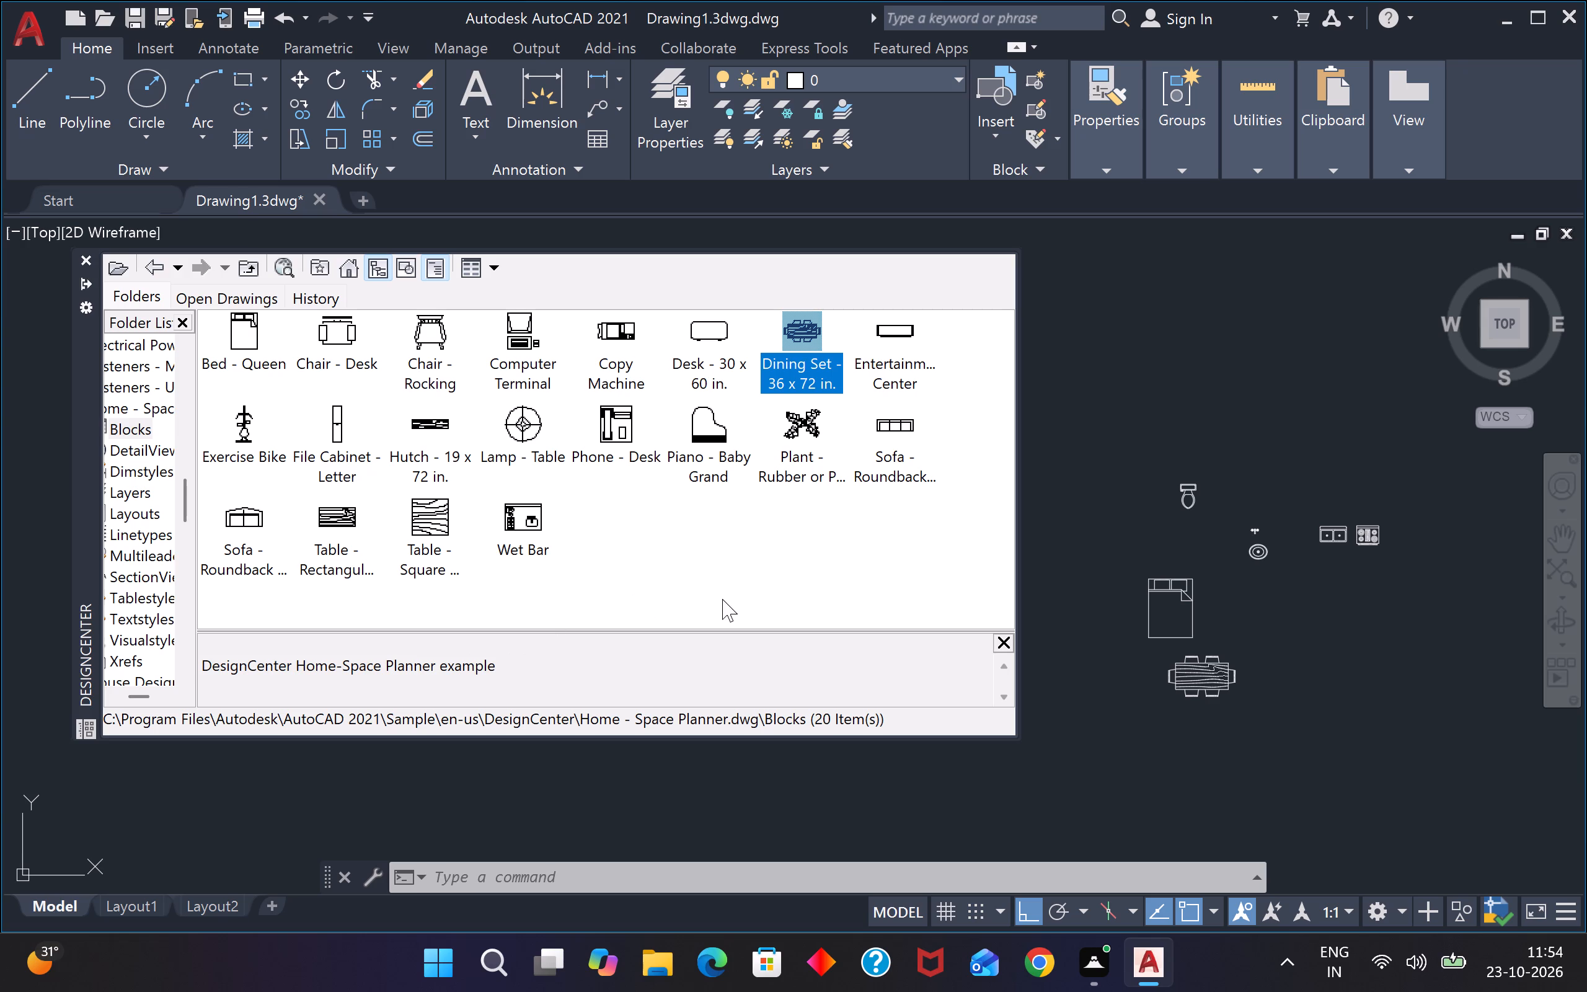
key(Escape)
key(Escape)
key(Escape)
key(Escape)
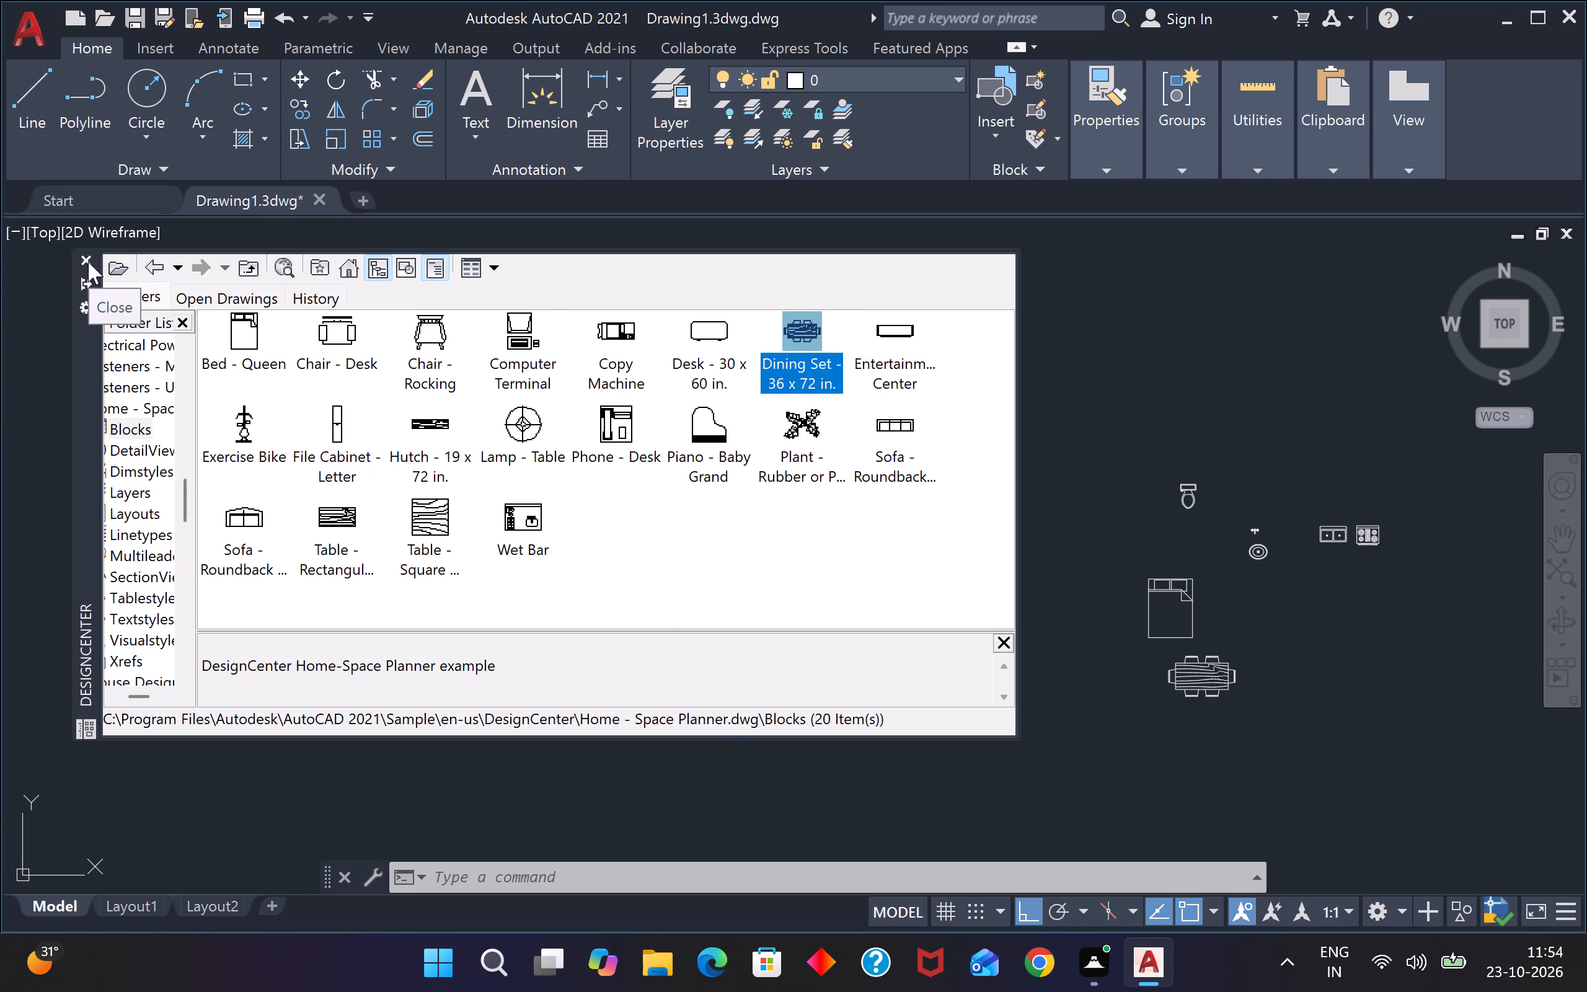
click(88, 262)
Open the "Dining Set - 36 x 72 in." block definition in the Block Editor.
scroll(1157, 708, up, 2)
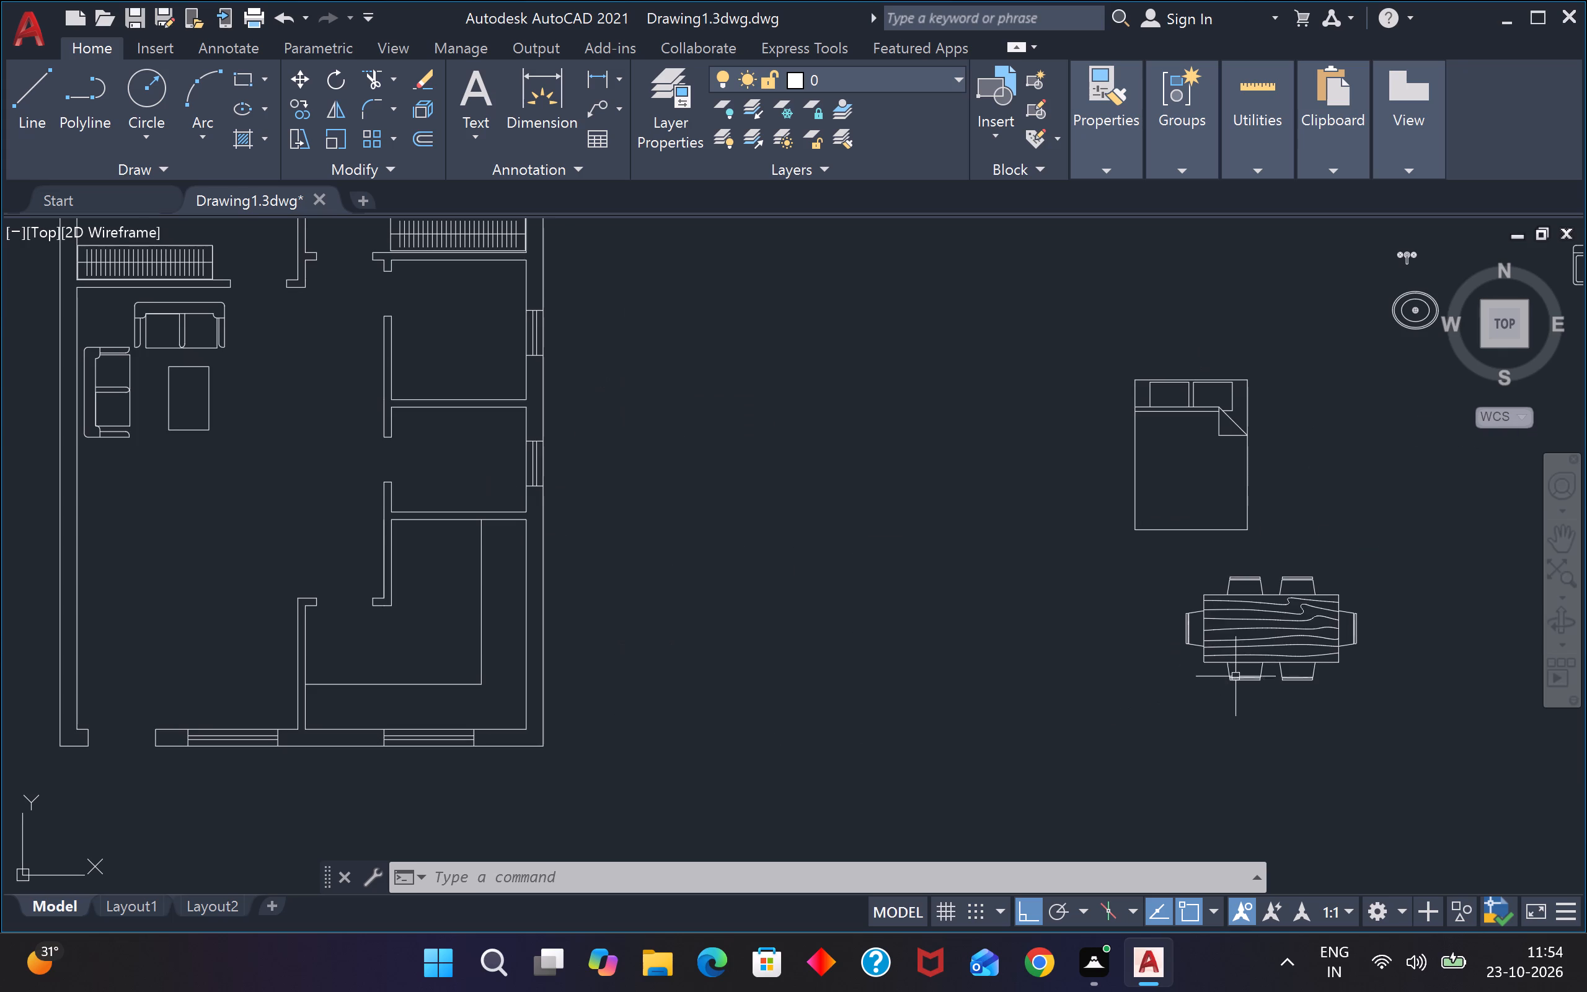
double_click(1237, 650)
double_click(1237, 650)
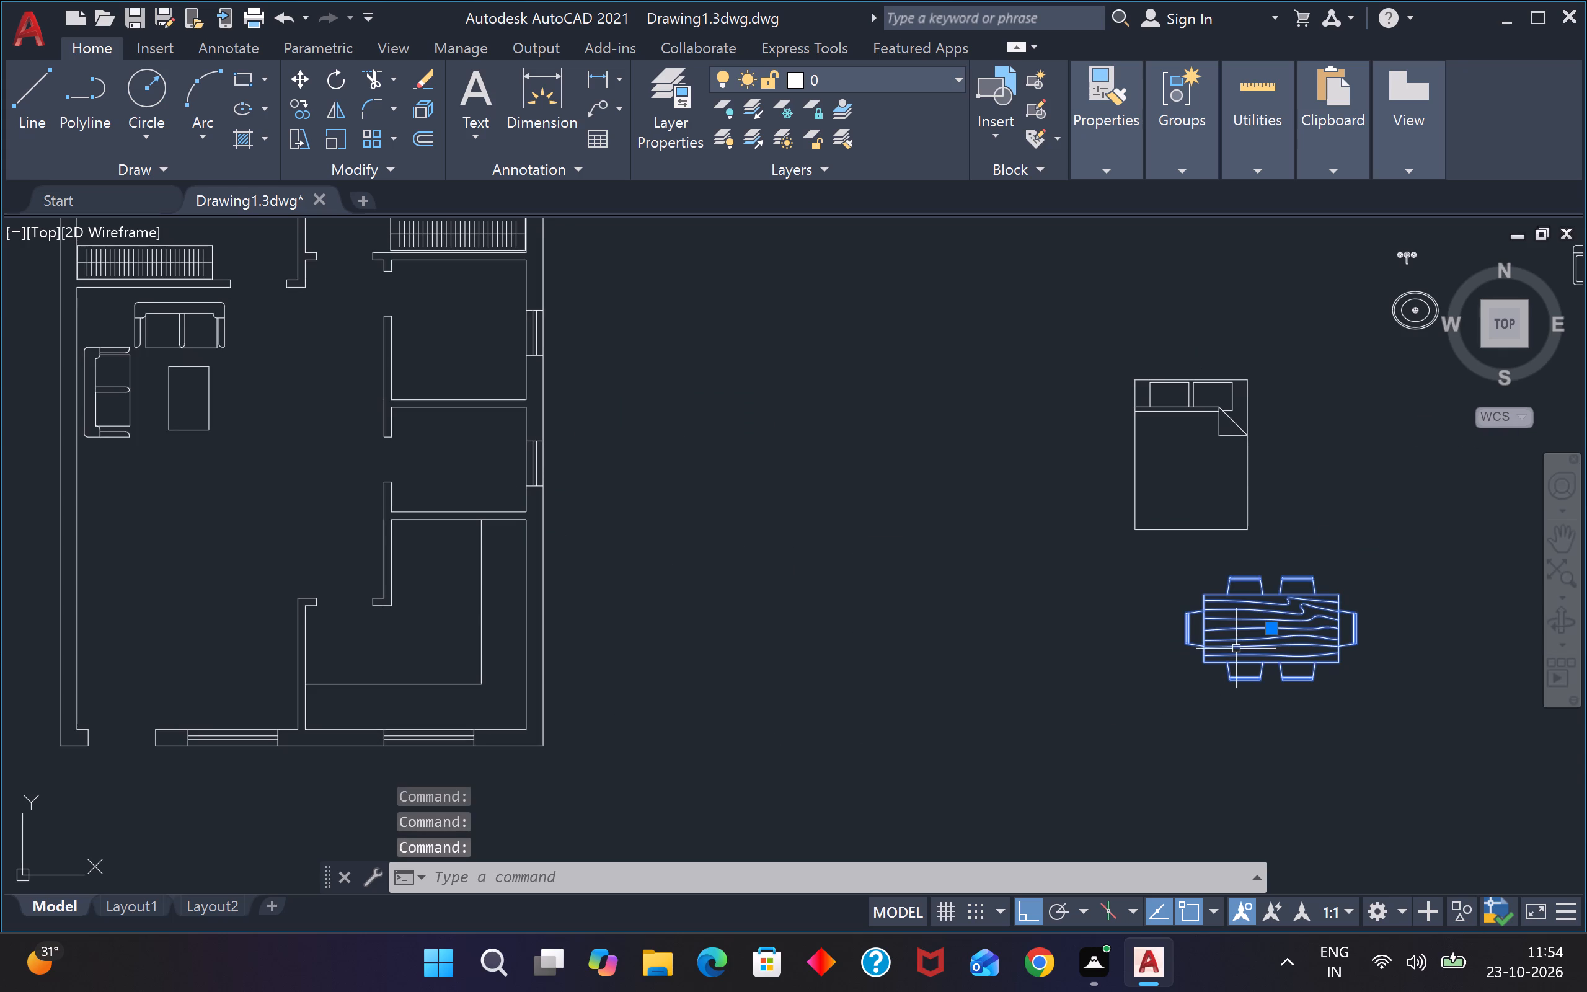
double_click(1234, 646)
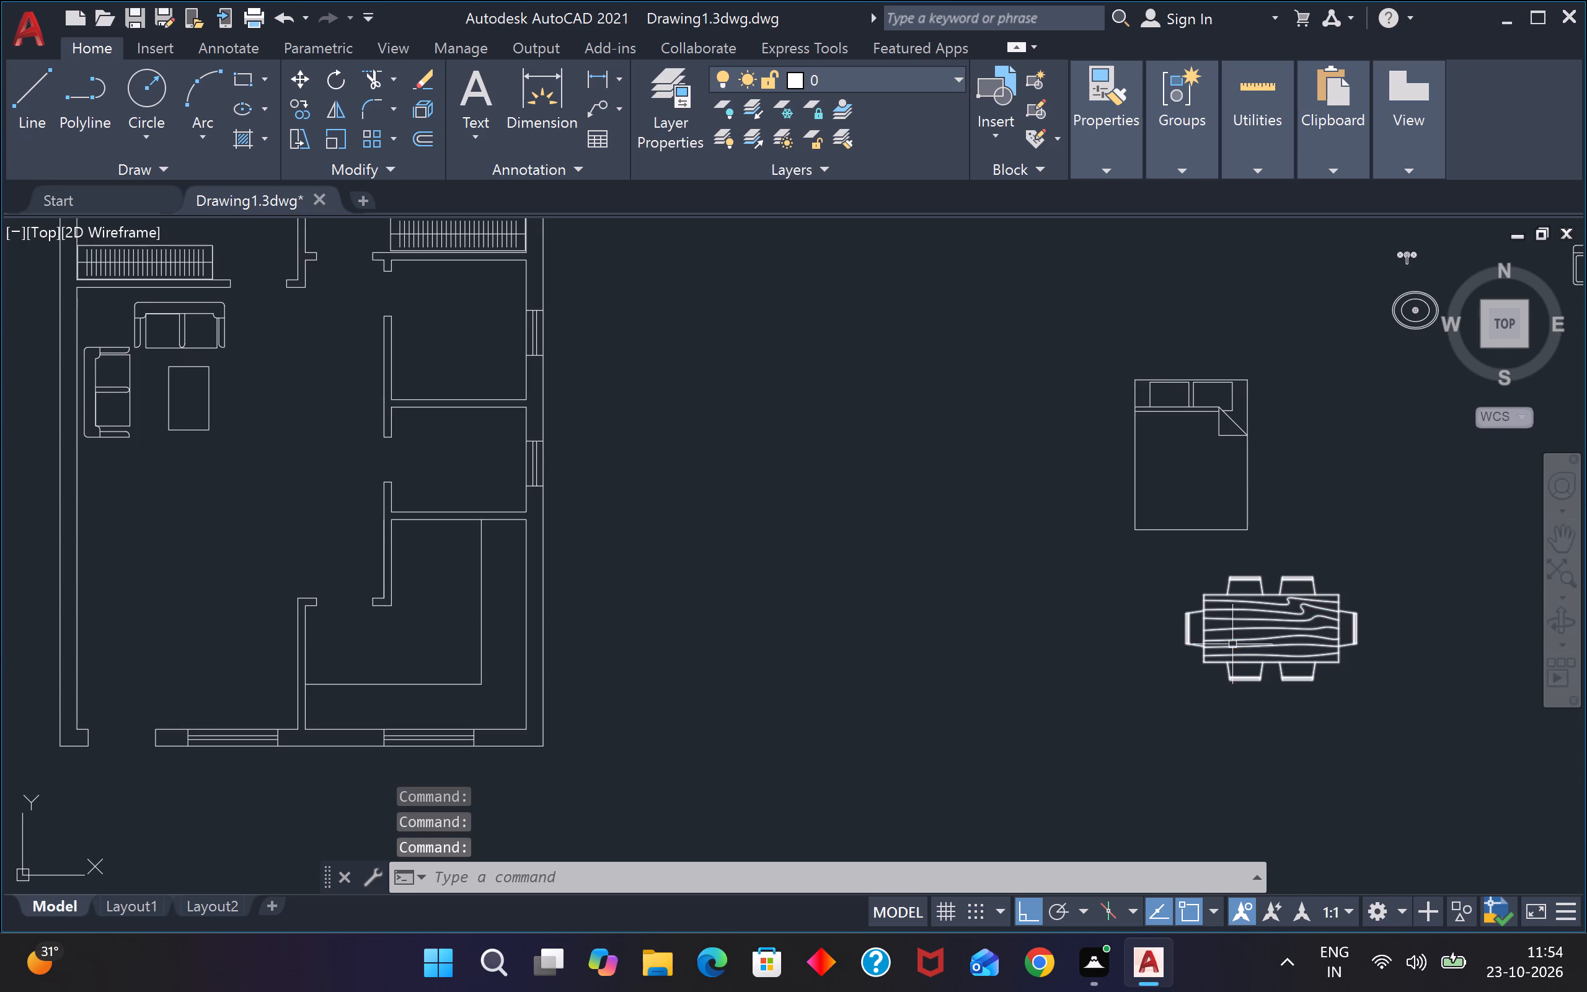
double_click(1232, 644)
click(801, 649)
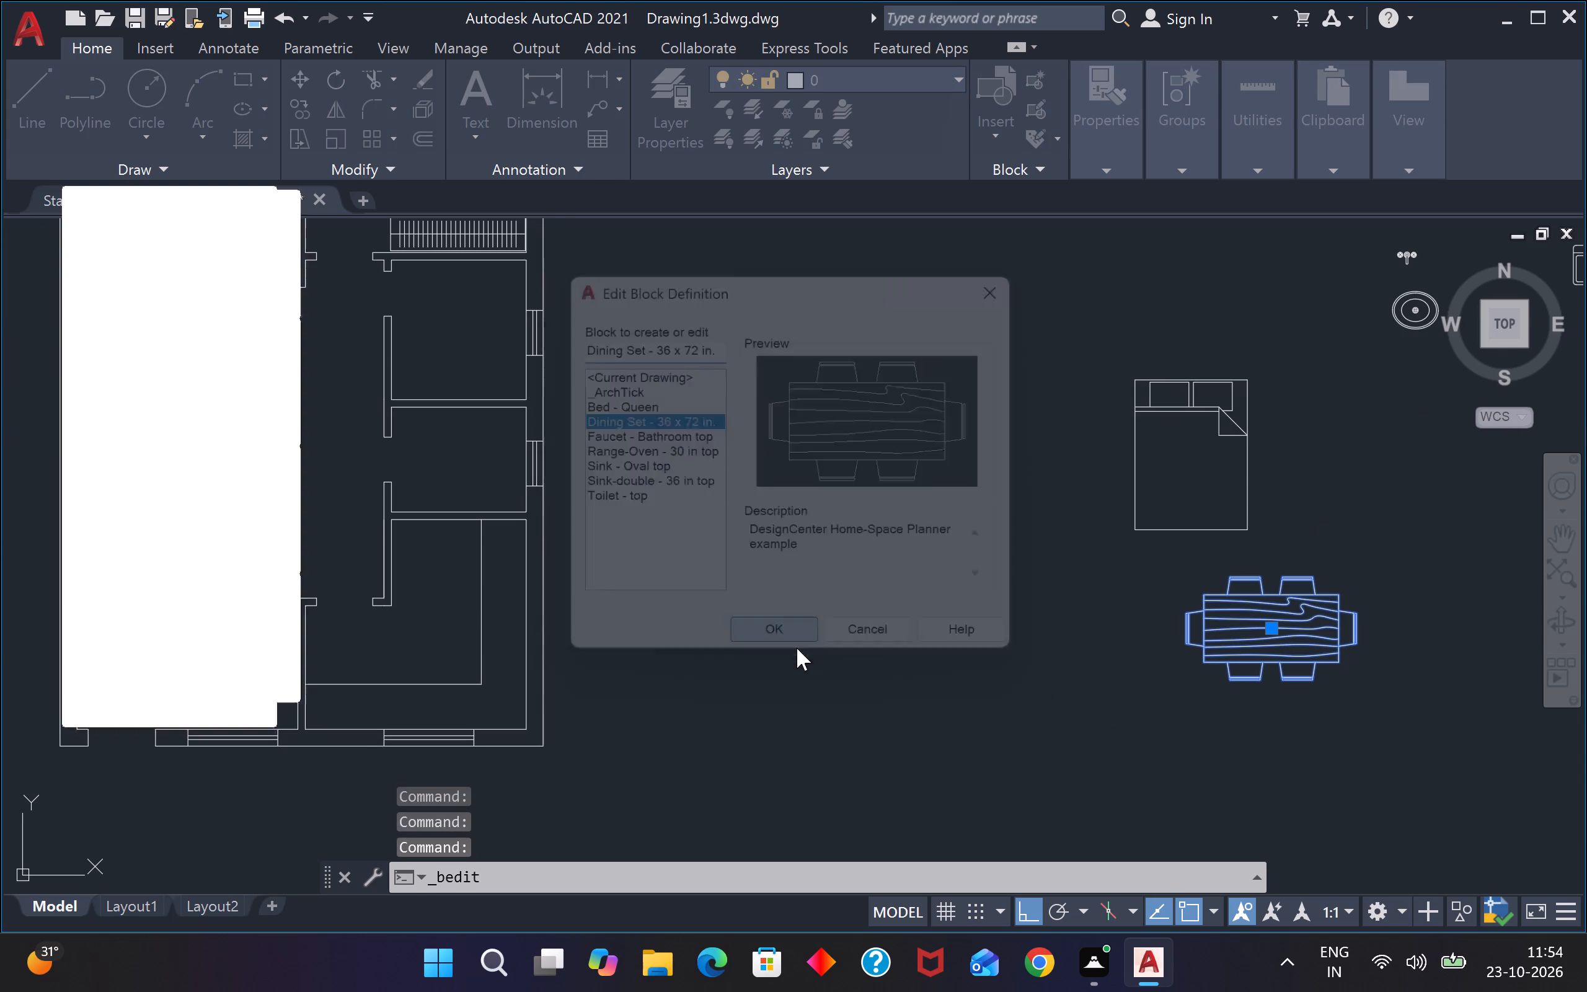
Erase the two northernmost wood-grain lines from the dining table top.
click(738, 407)
click(692, 435)
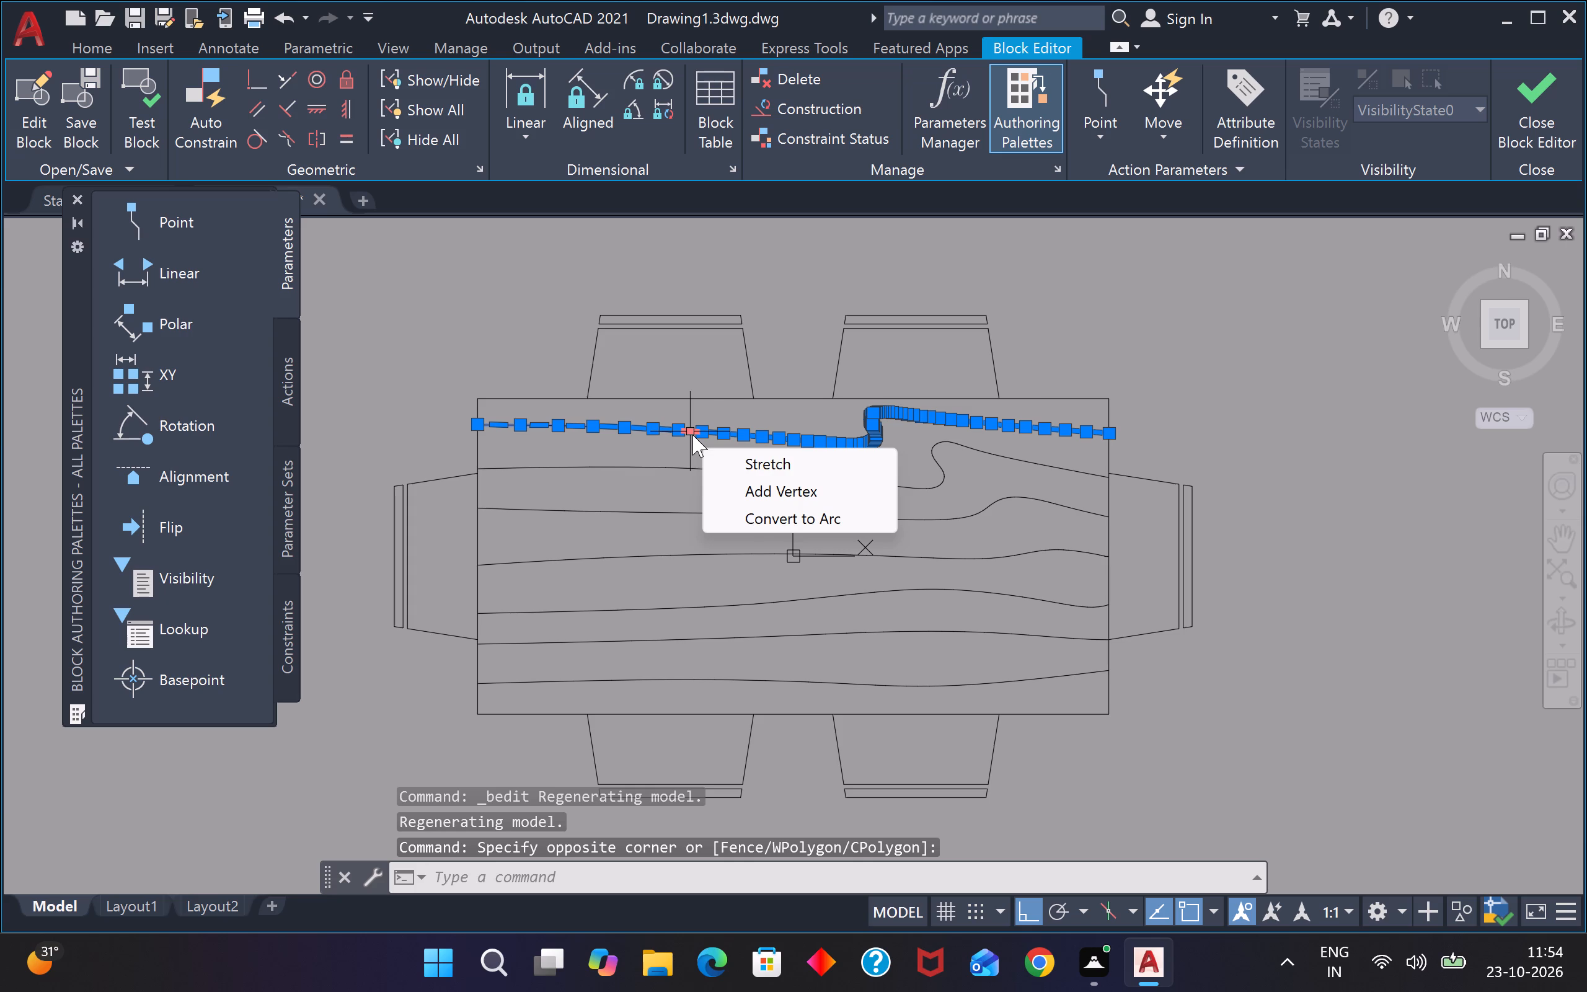
key(Delete)
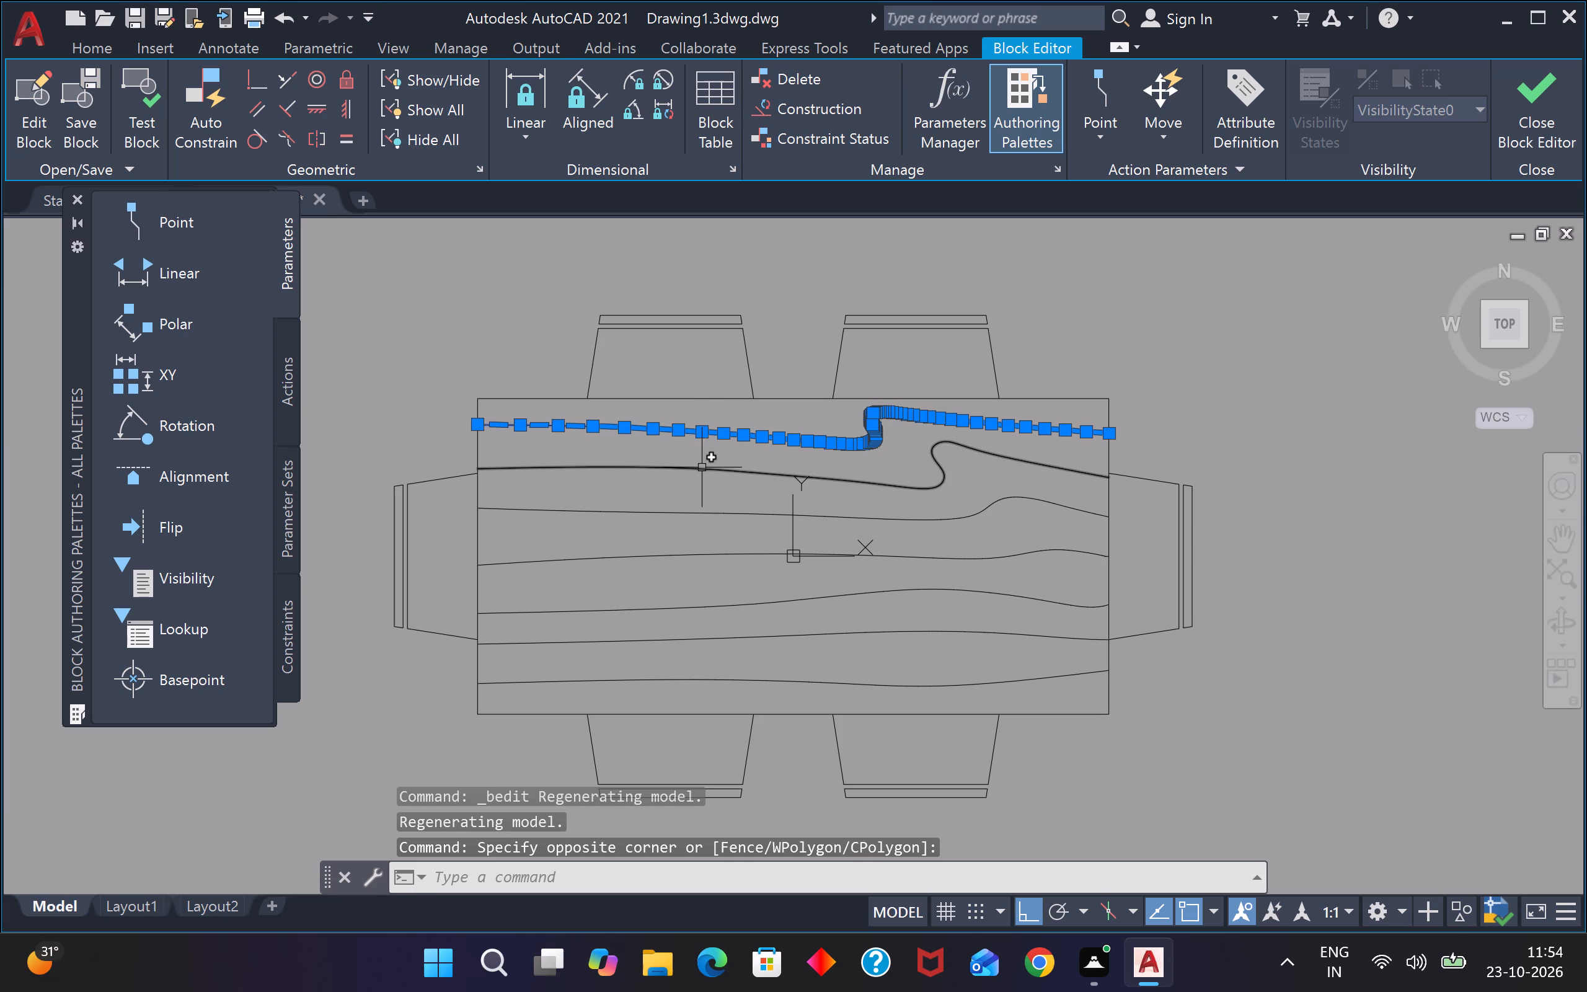
text(e)
key(space)
click(719, 443)
click(684, 467)
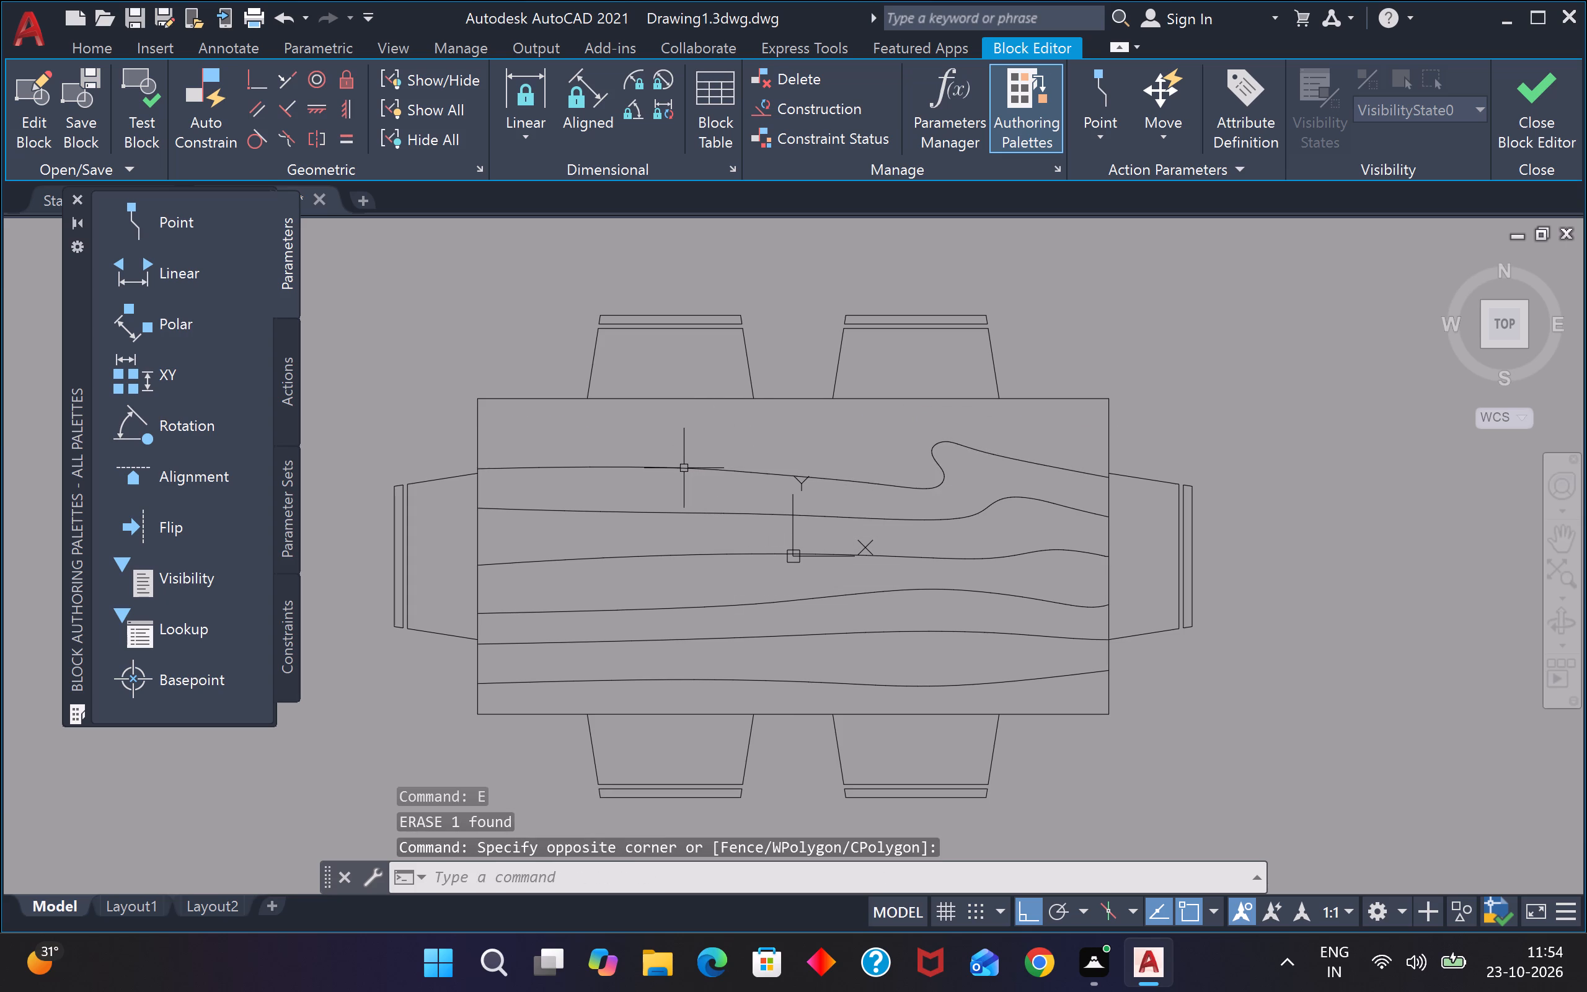
click(730, 446)
click(659, 476)
key(e)
key(space)
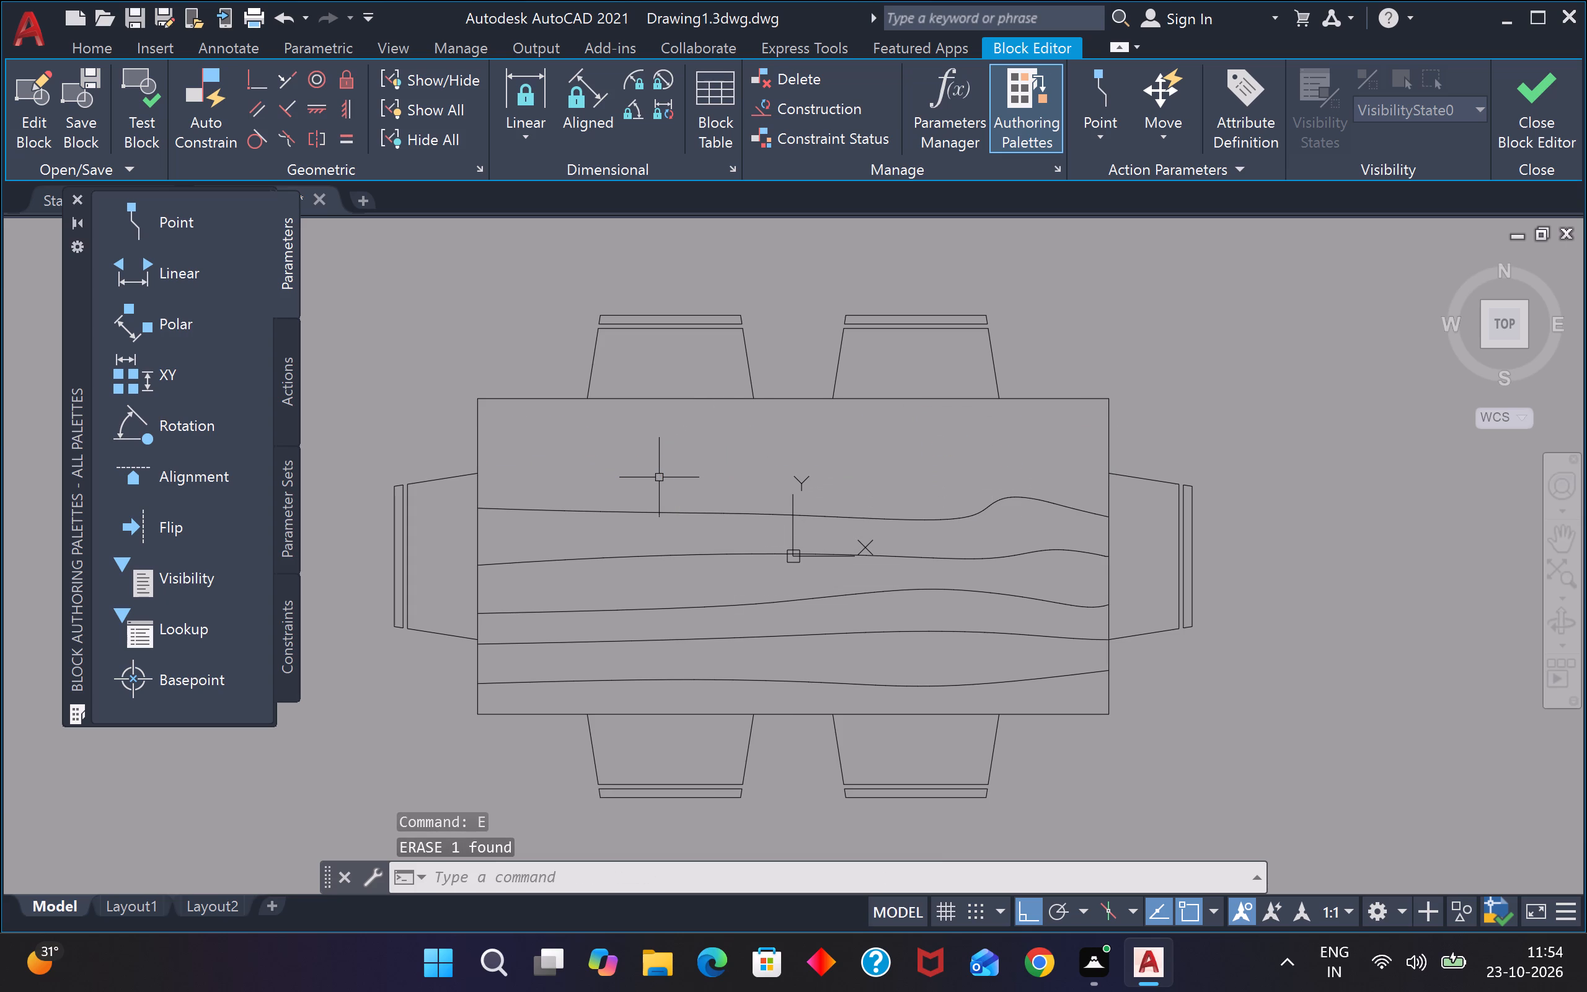
Erase the next two wood-grain lines across the middle of the dining table top.
click(661, 481)
click(639, 521)
text(e)
key(space)
click(634, 525)
click(588, 591)
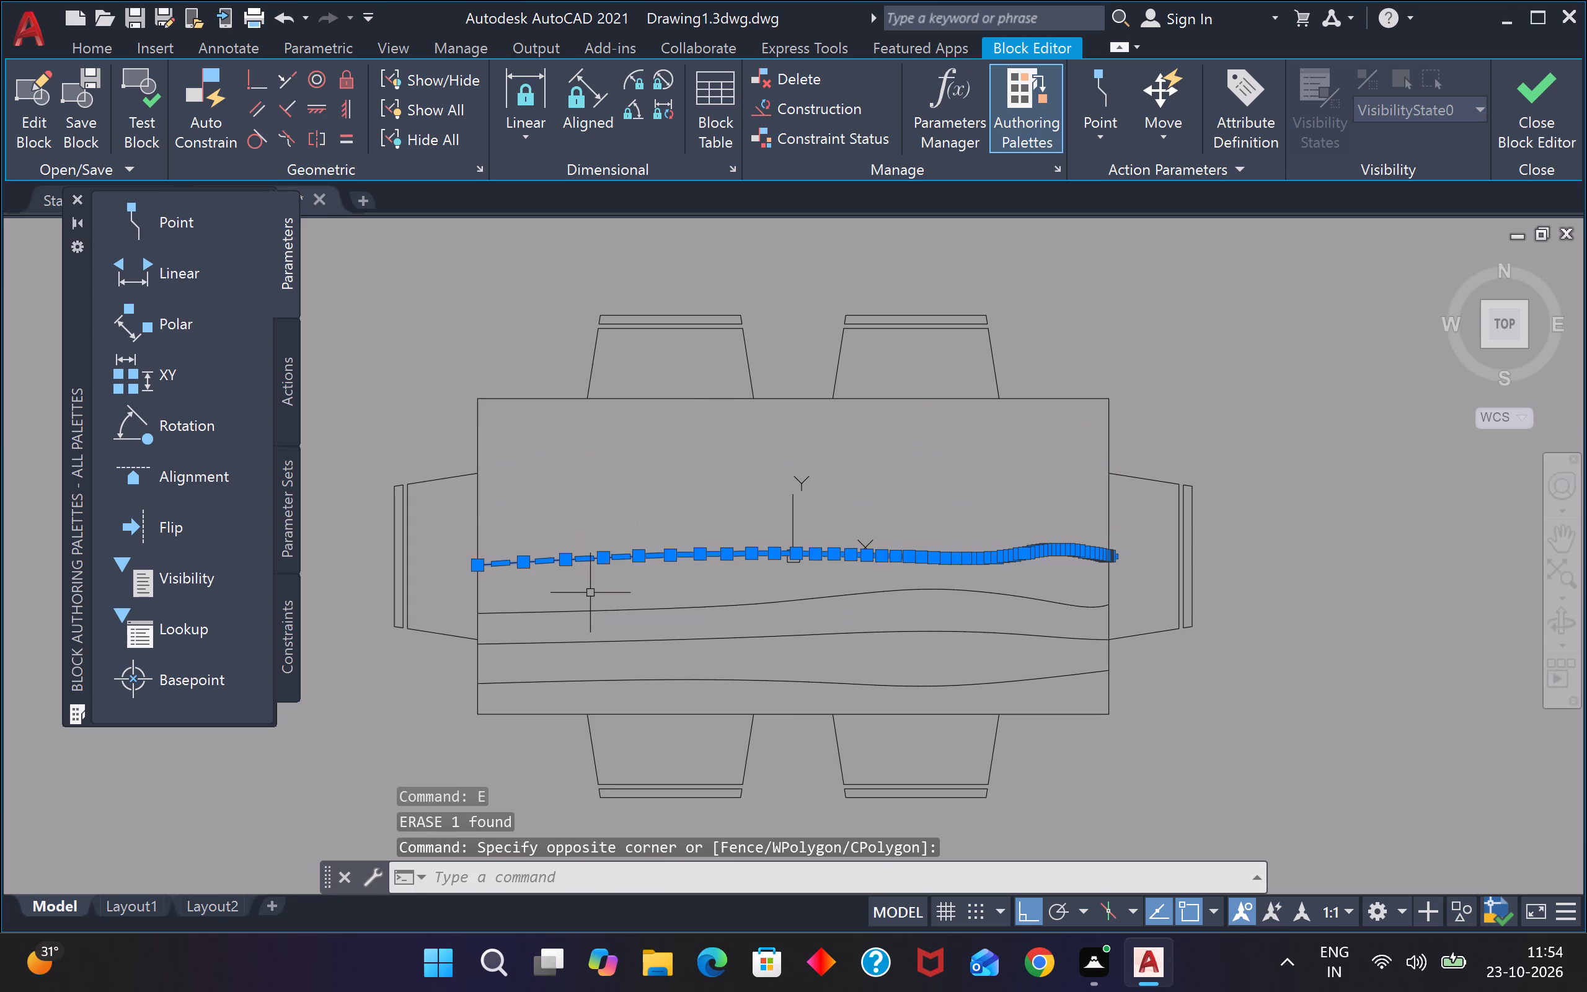
key(e)
key(space)
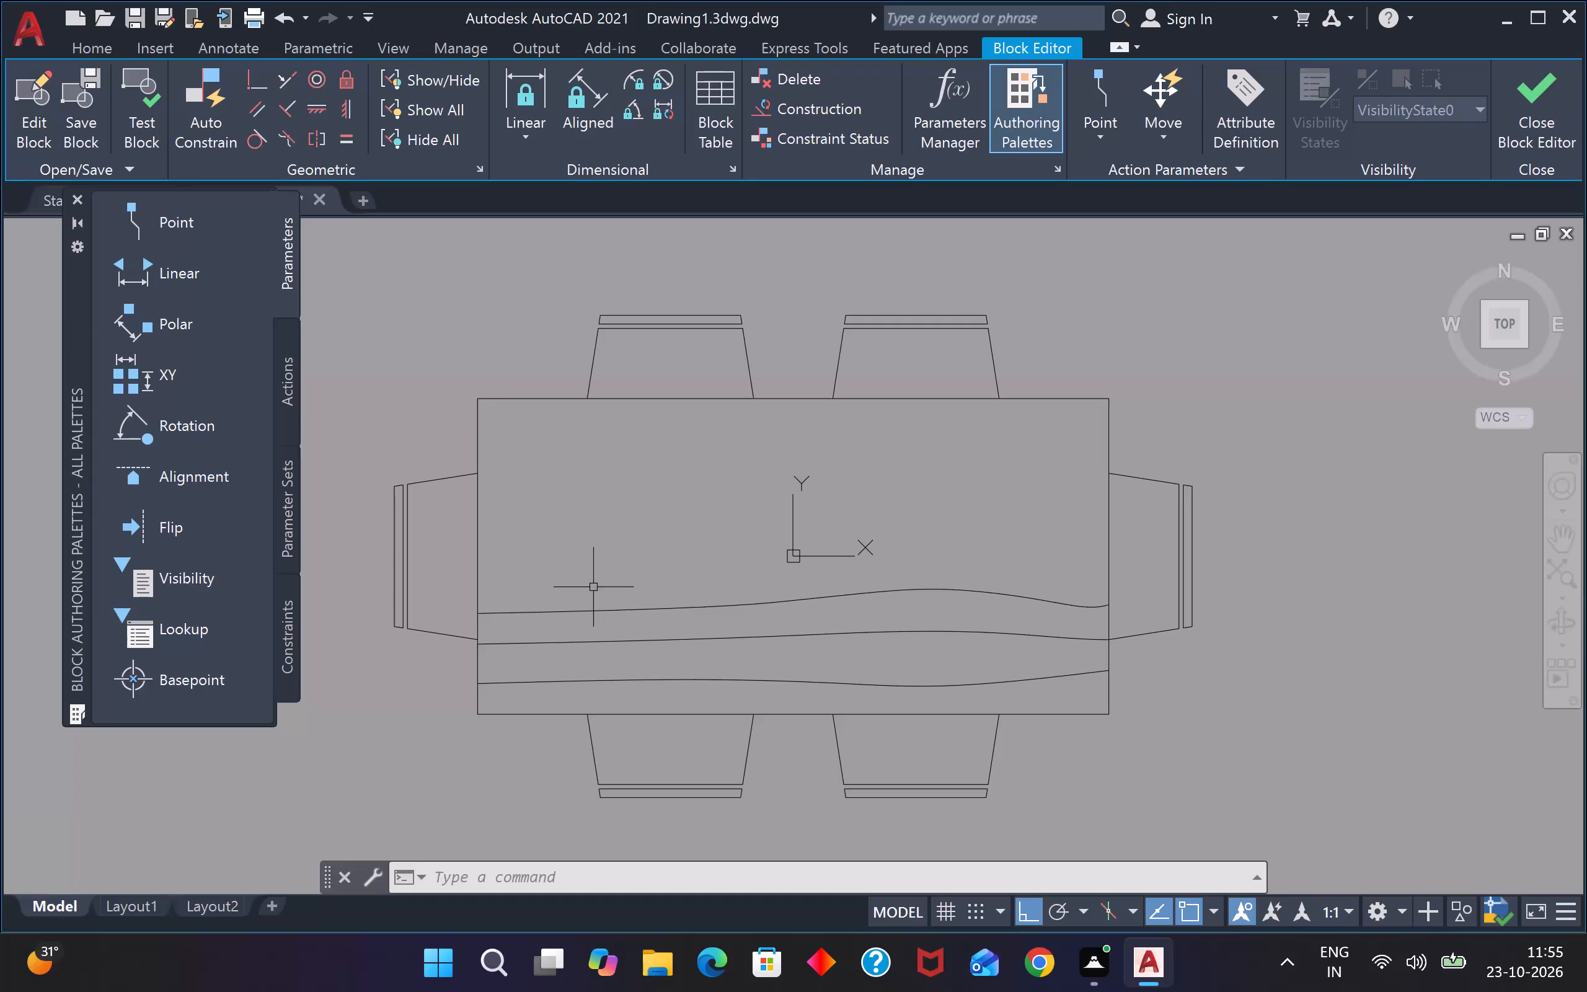
Erase the remaining three wood-grain lines near the south edge of the dining table top.
click(593, 587)
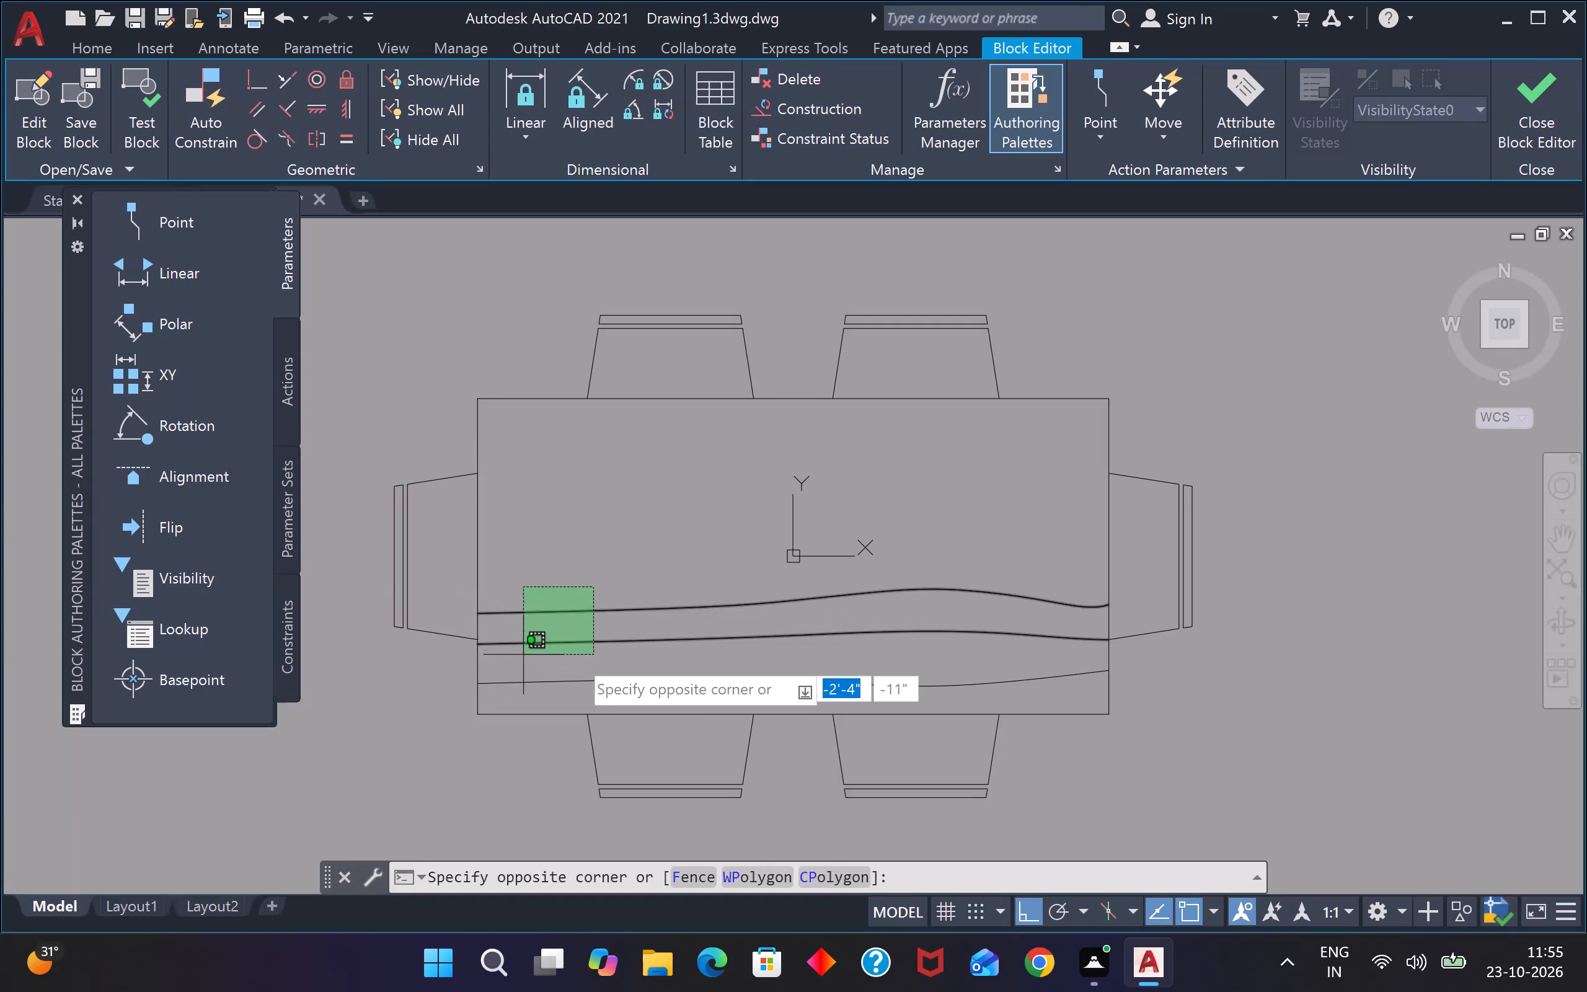
click(581, 657)
key(e)
key(space)
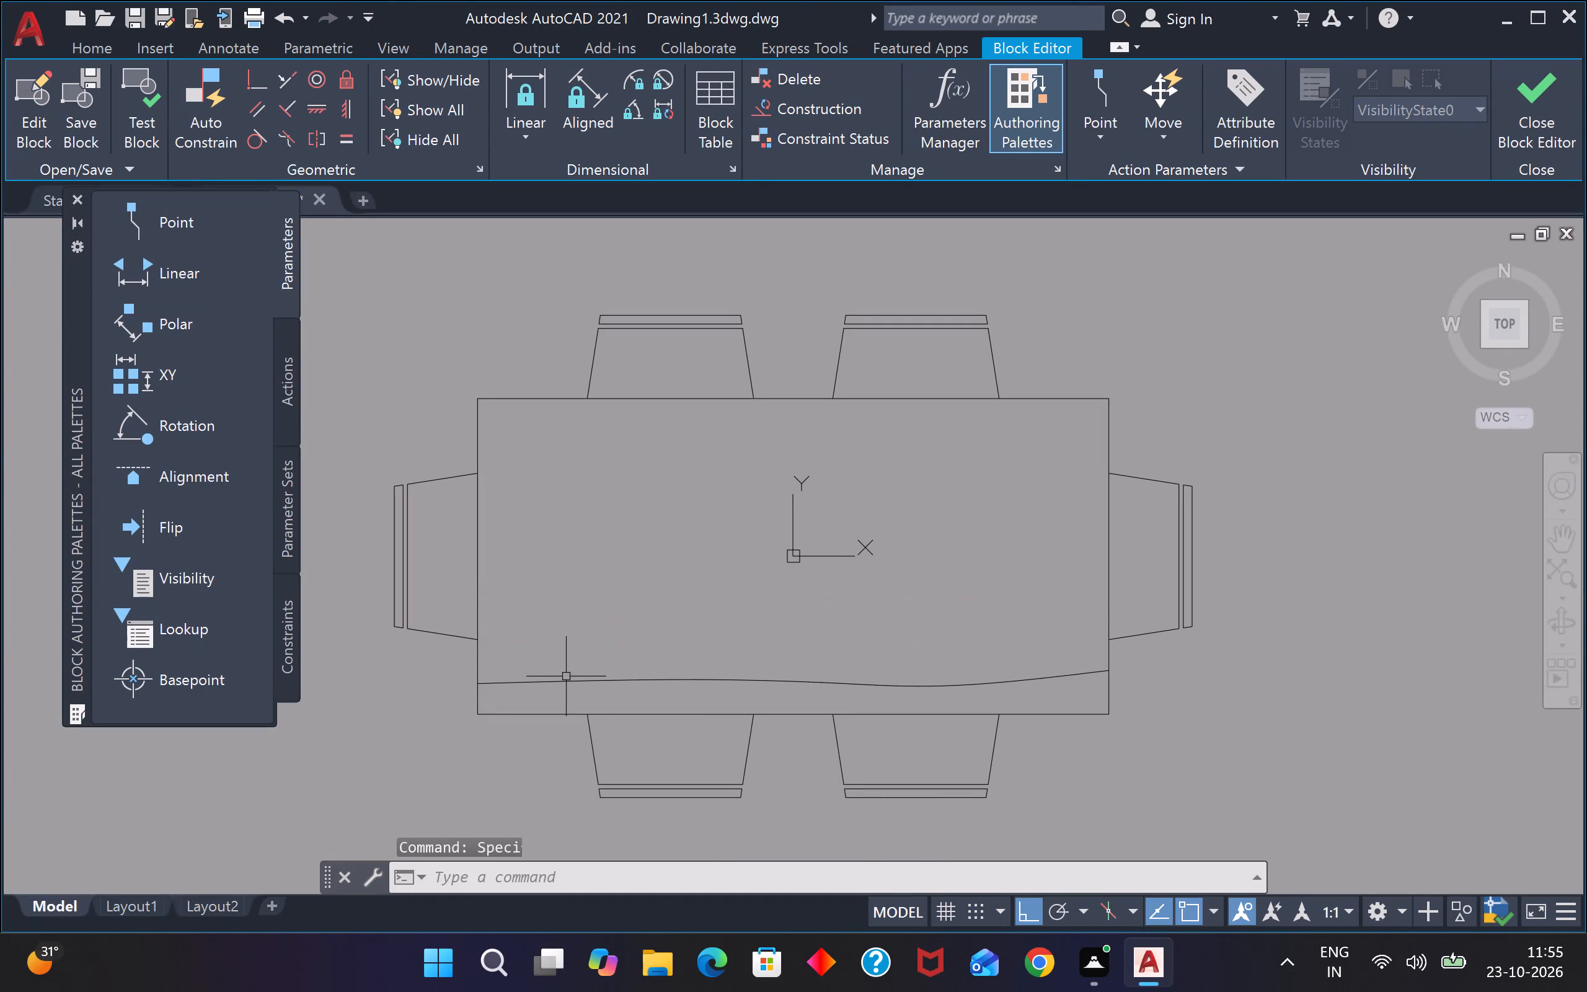
drag(642, 627, 636, 633)
click(552, 697)
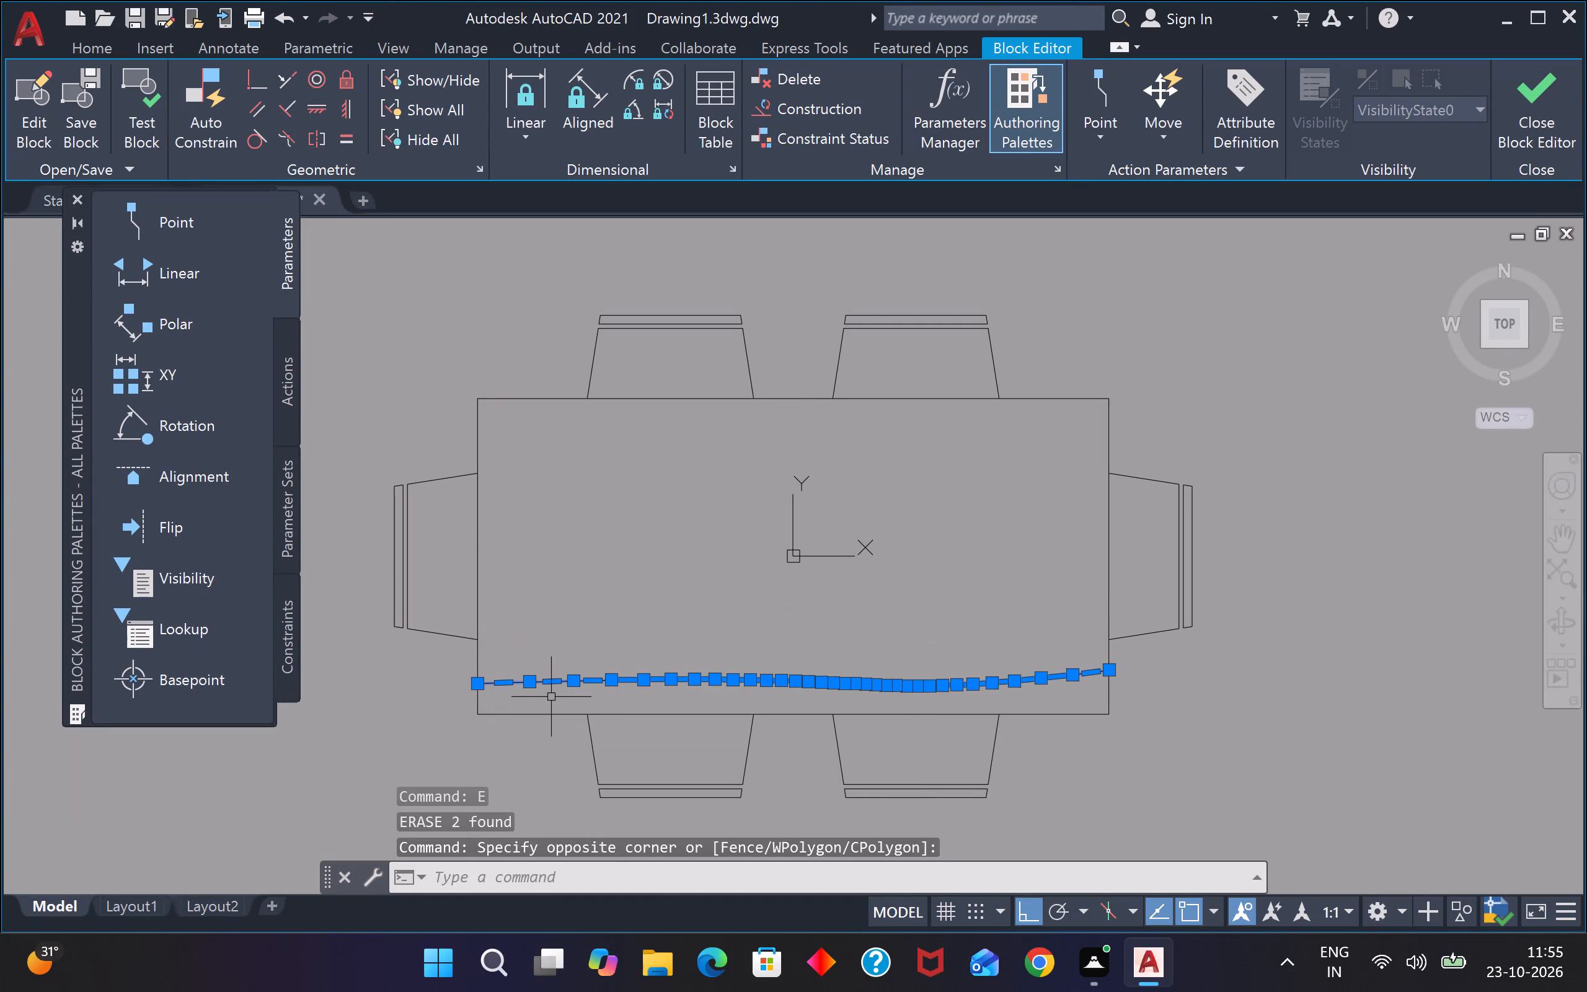
text(e)
key(space)
Fillet both outer backrest corners of the northwest chair with a 2" radius, joining its side lines to the back line.
scroll(620, 545, down, 2)
scroll(627, 490, up, 2)
key(Escape)
key(Escape)
key(f)
key(space)
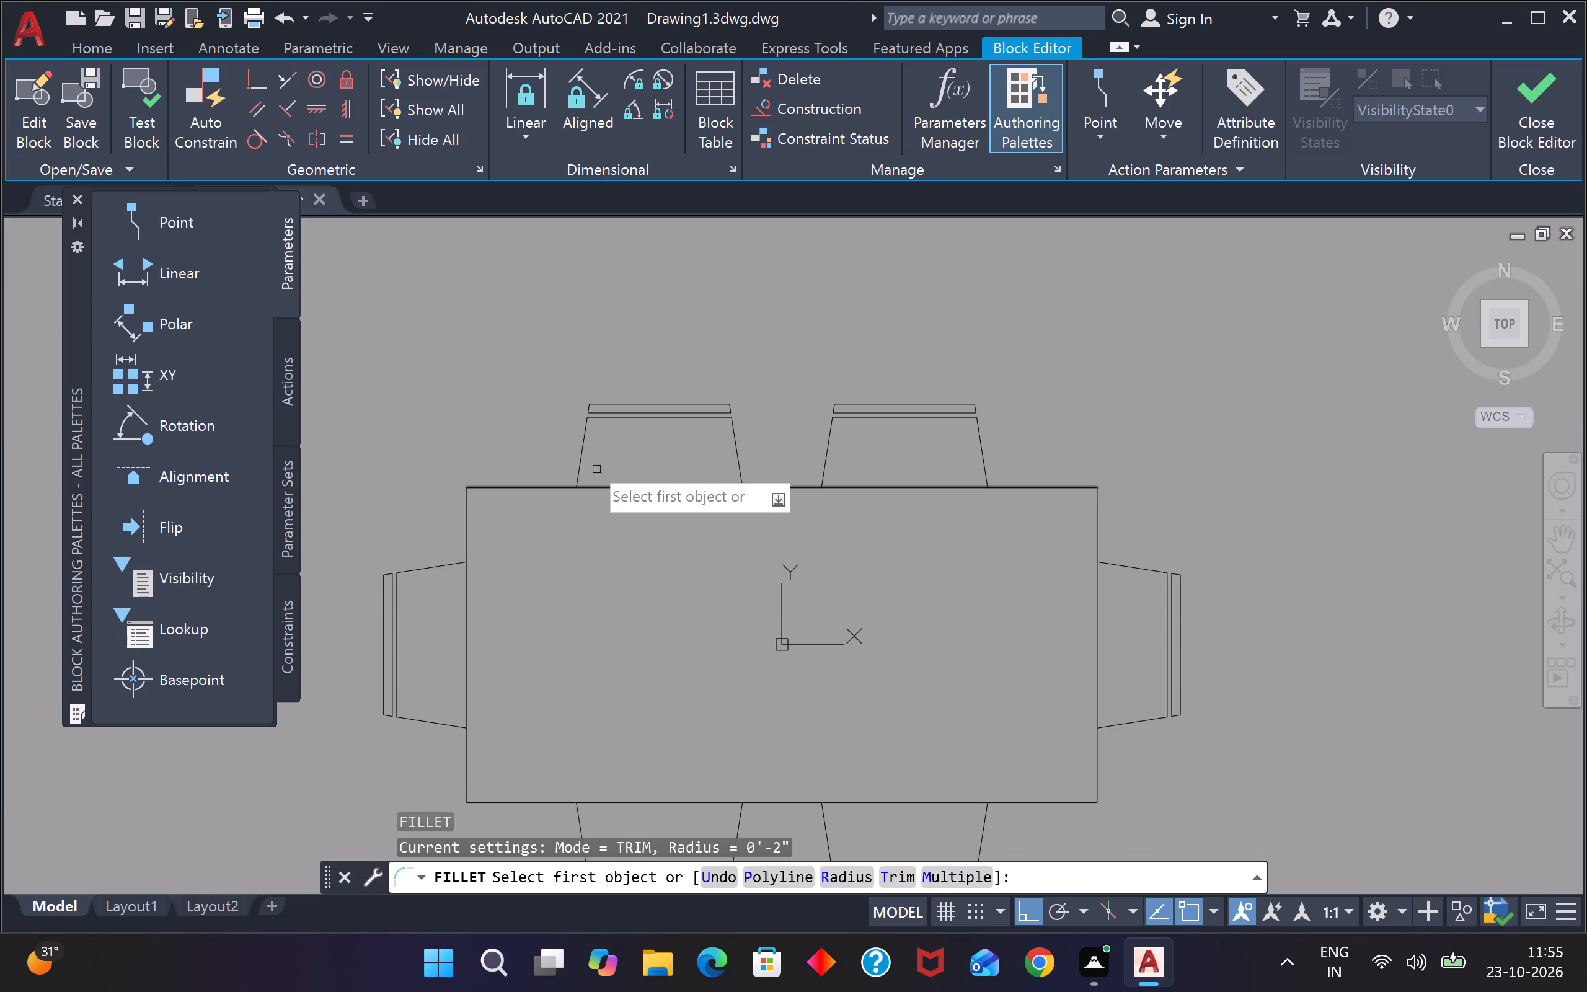
drag(582, 449, 583, 444)
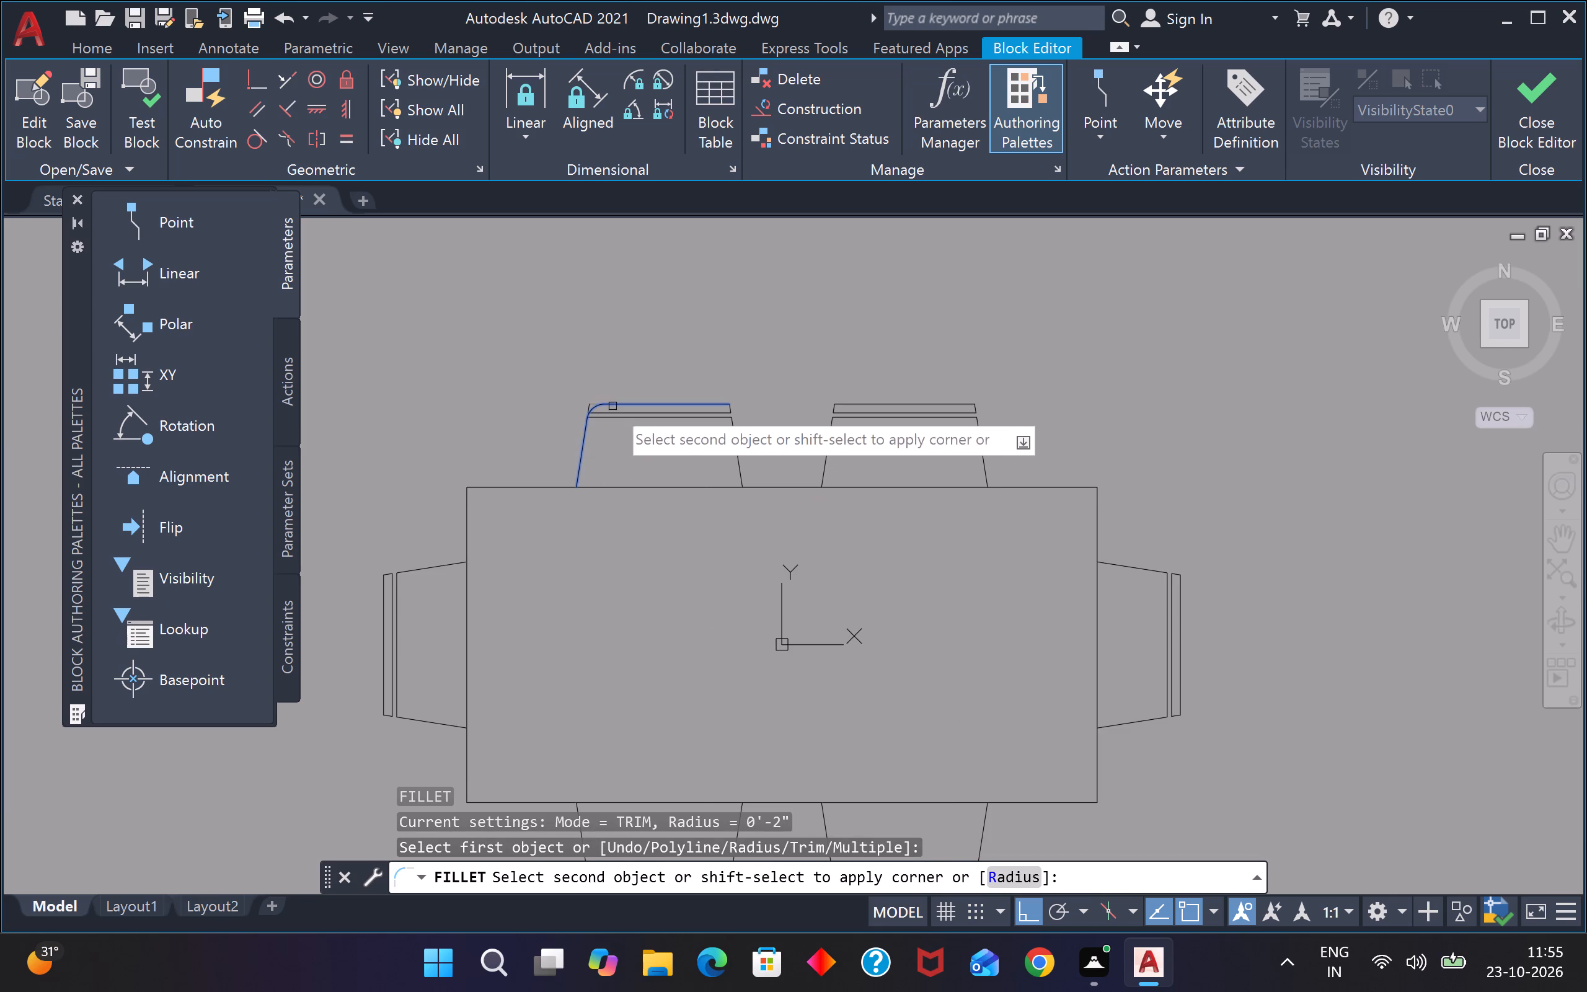
click(613, 406)
key(space)
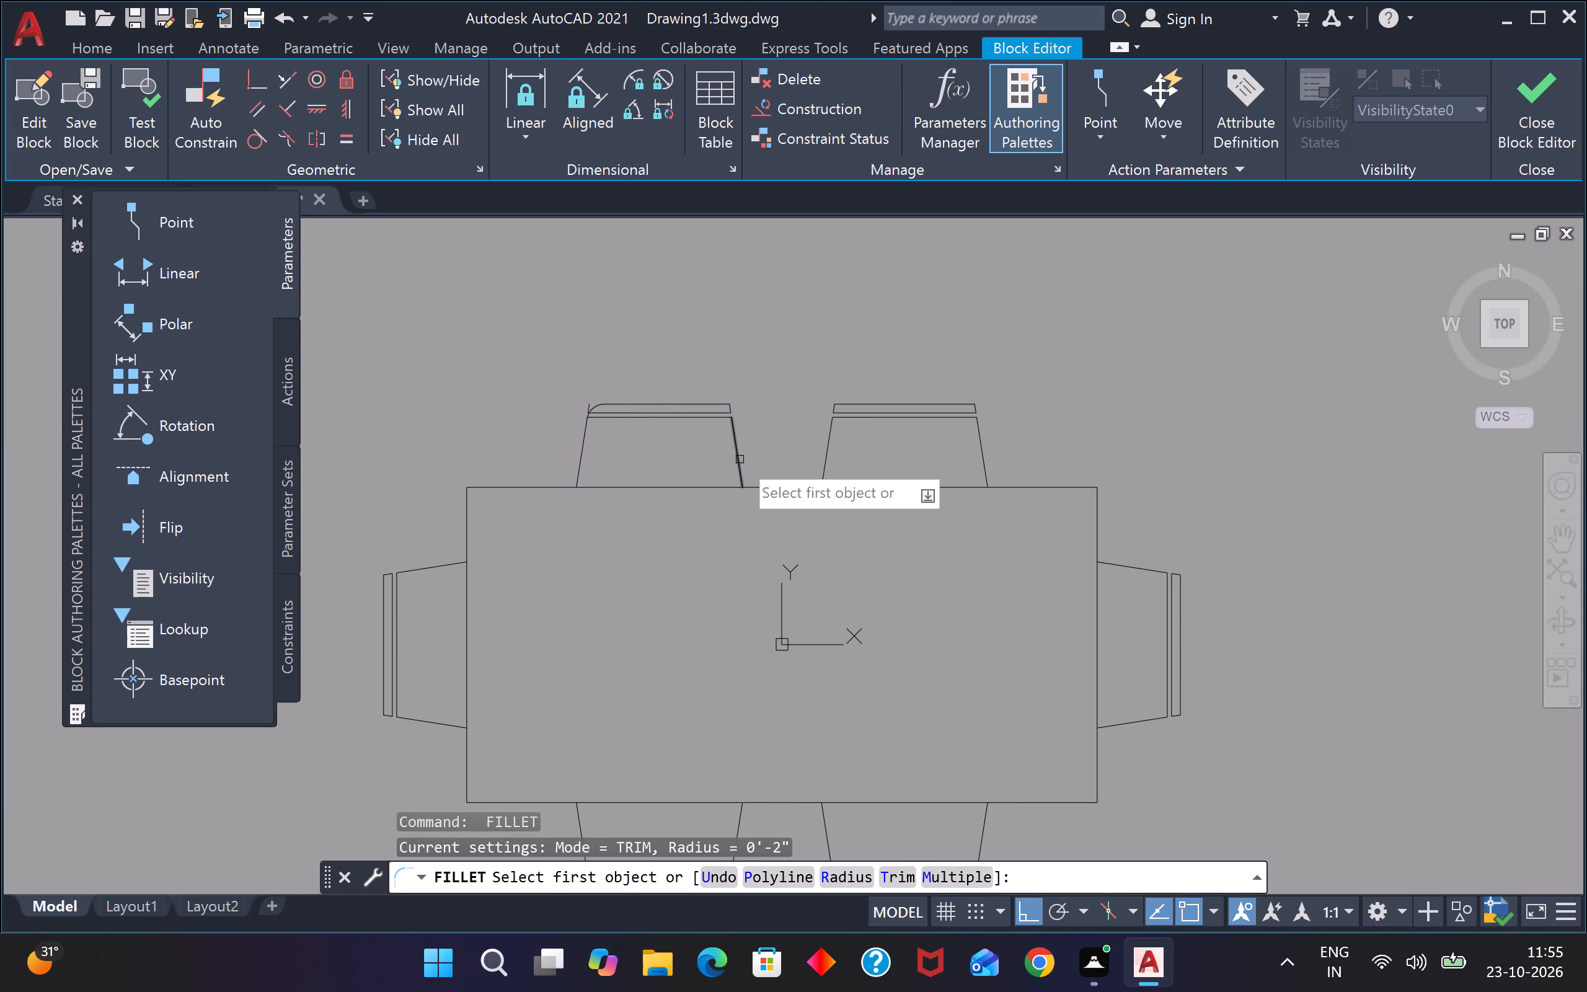
click(740, 459)
click(707, 401)
Fillet both outer backrest corners of the northeast chair with the same 2" radius.
key(space)
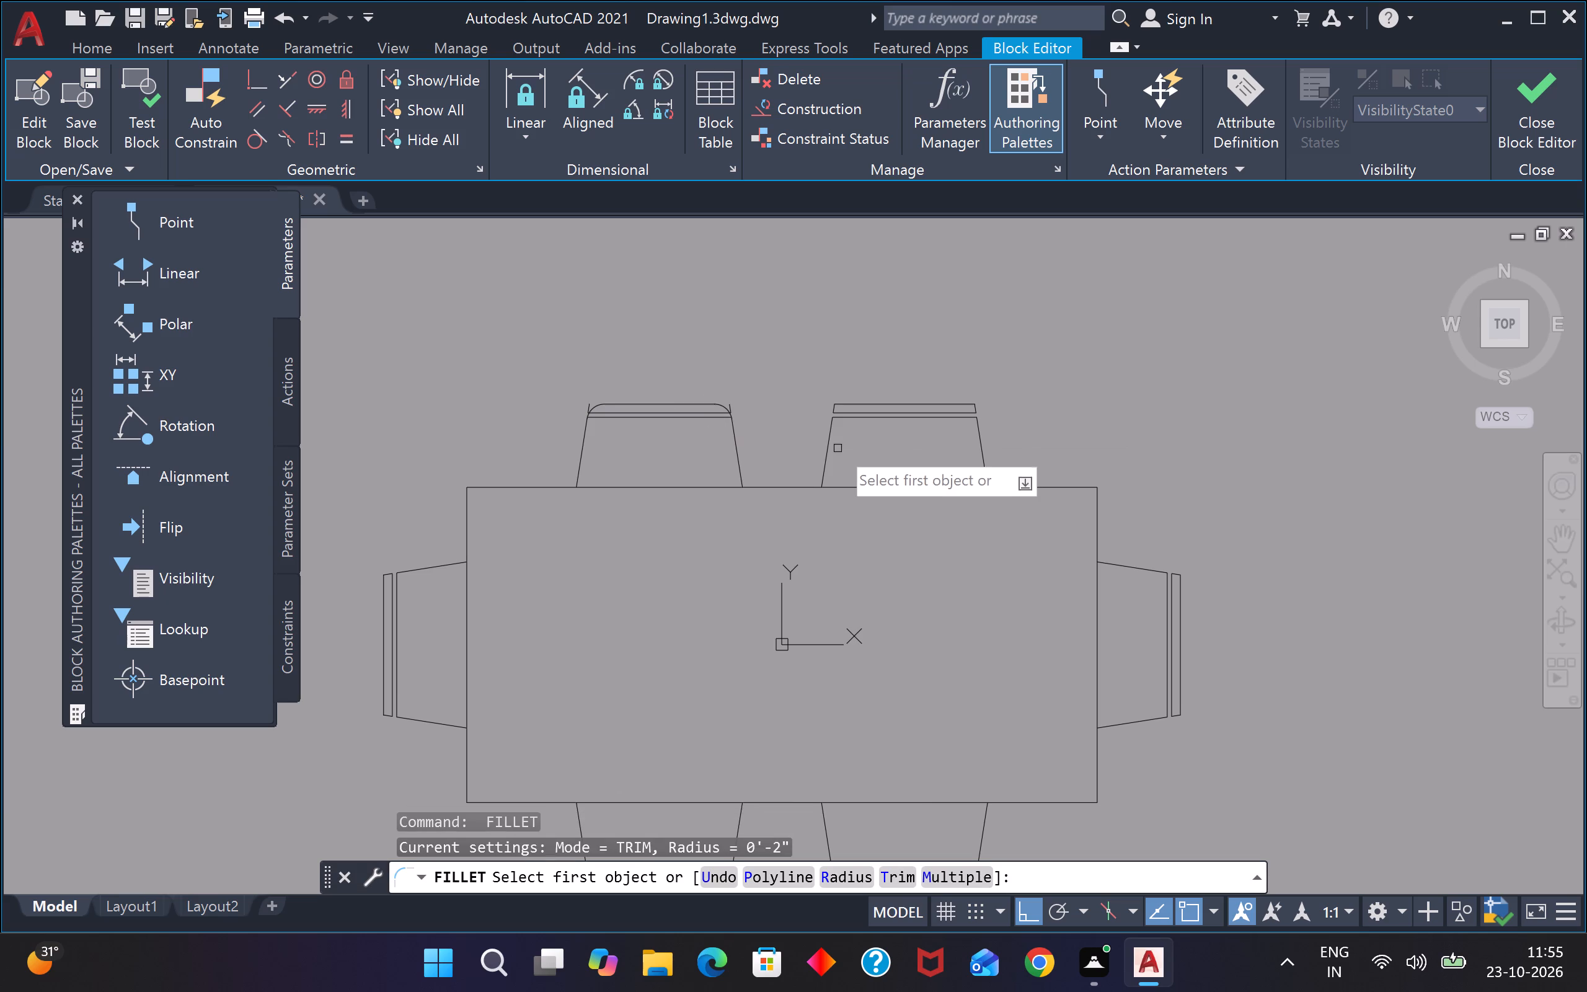
click(827, 443)
click(872, 402)
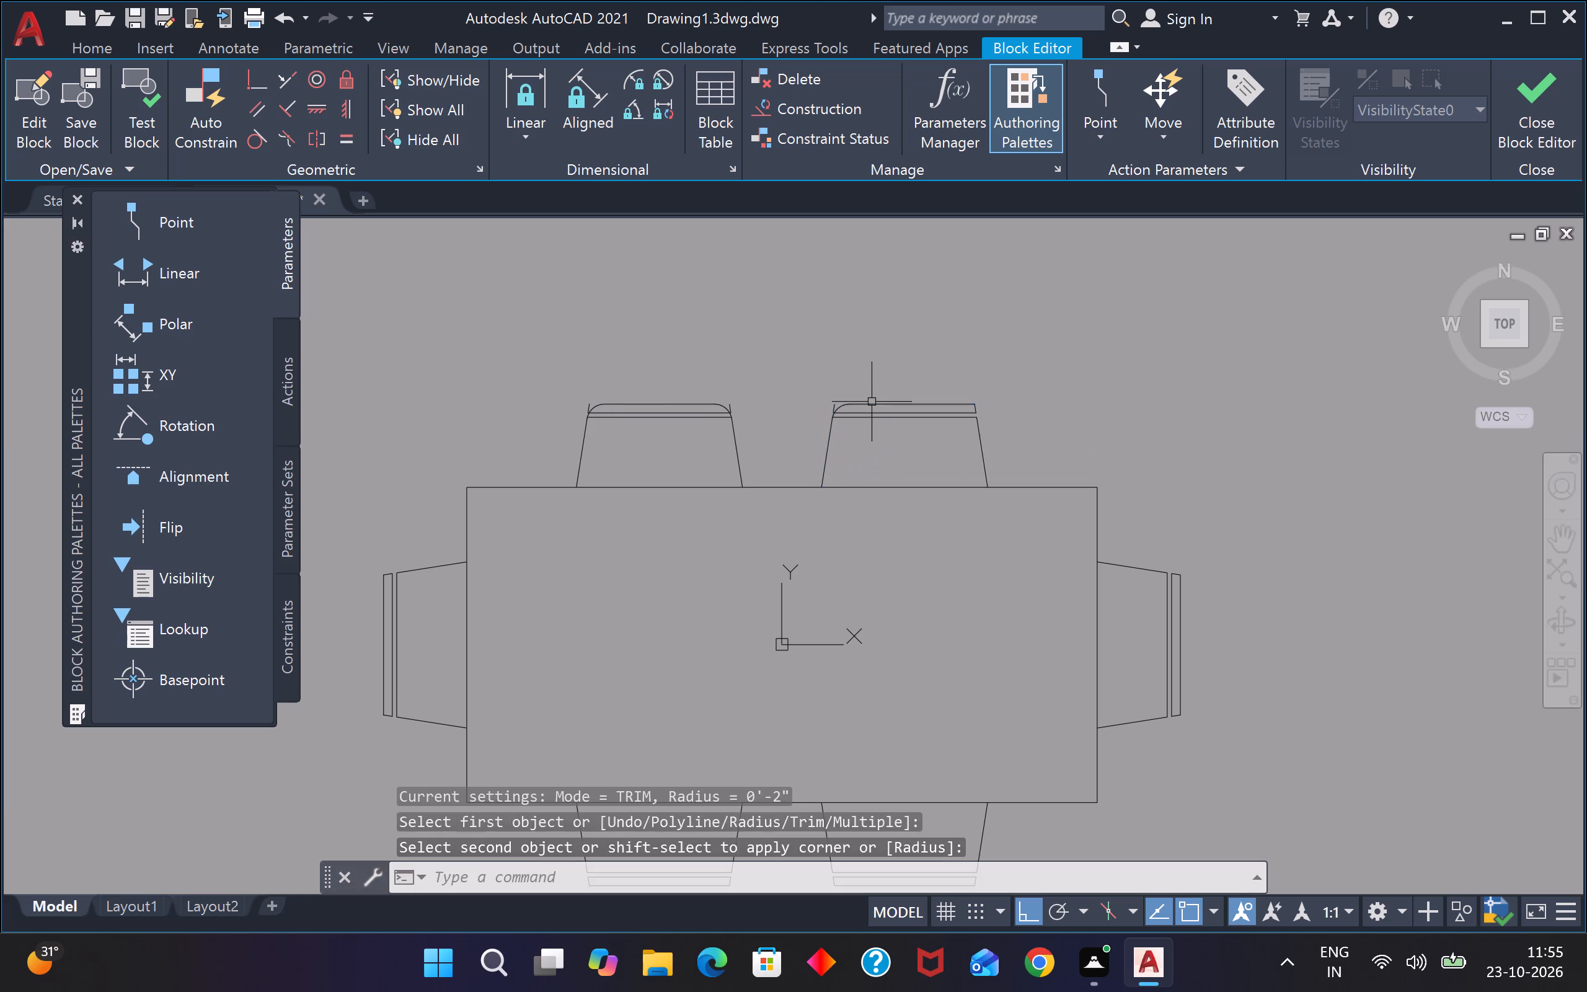
key(space)
click(979, 442)
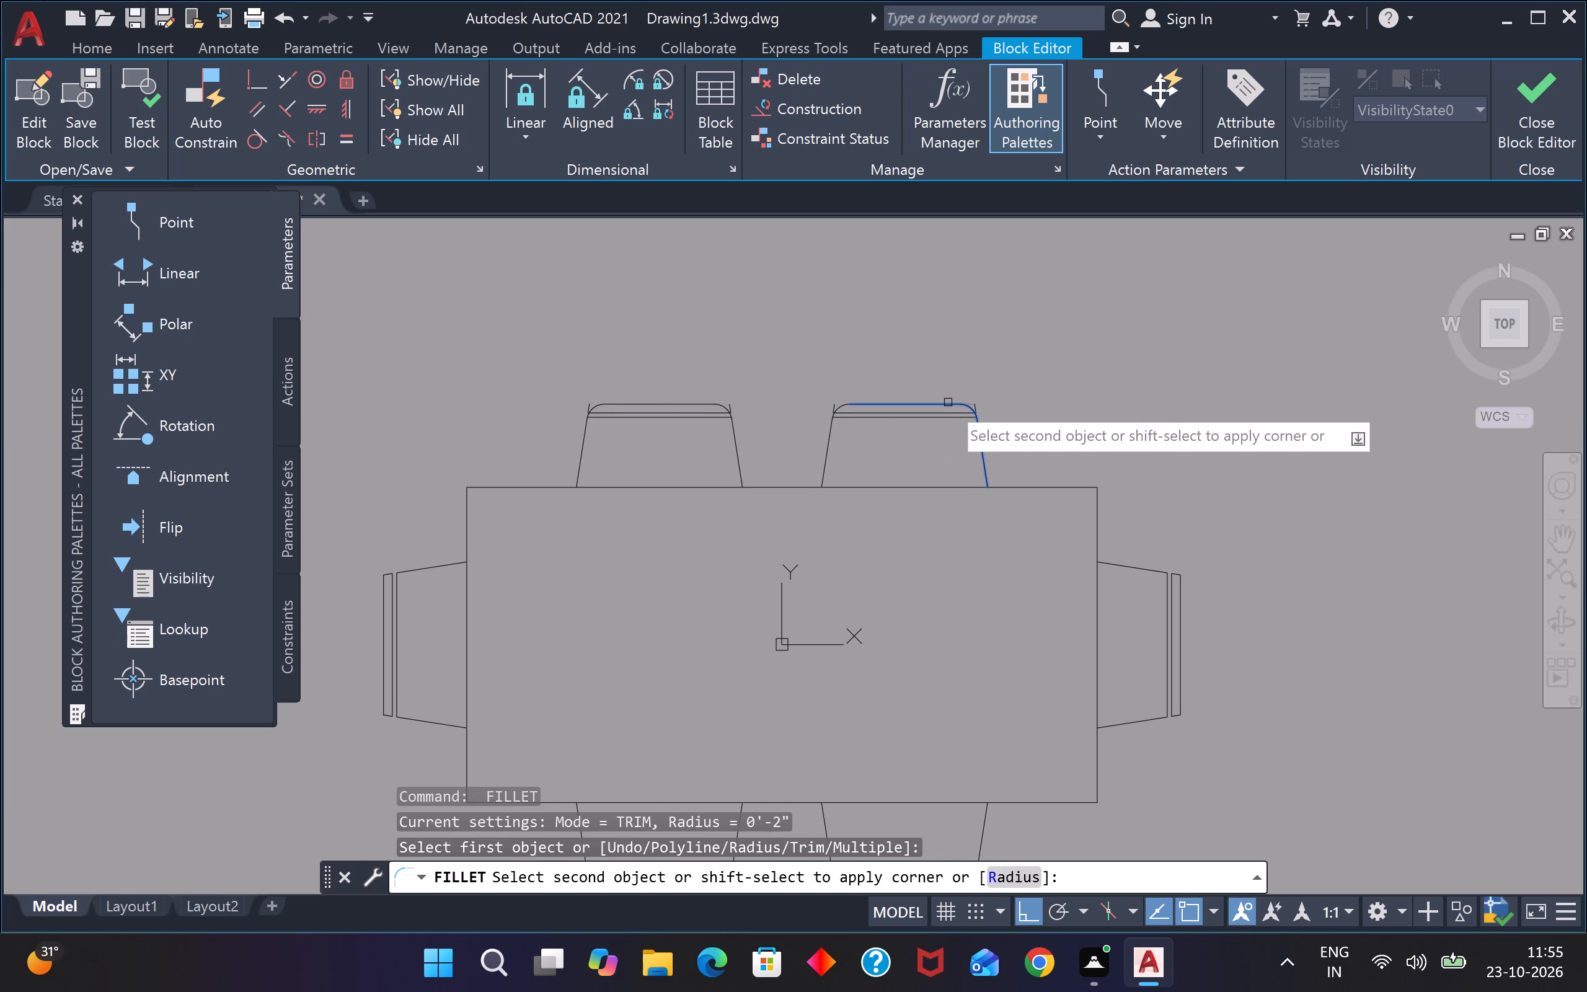
click(948, 402)
Fillet both outer backrest corners of the chair at the table's east end with the 2" radius.
key(space)
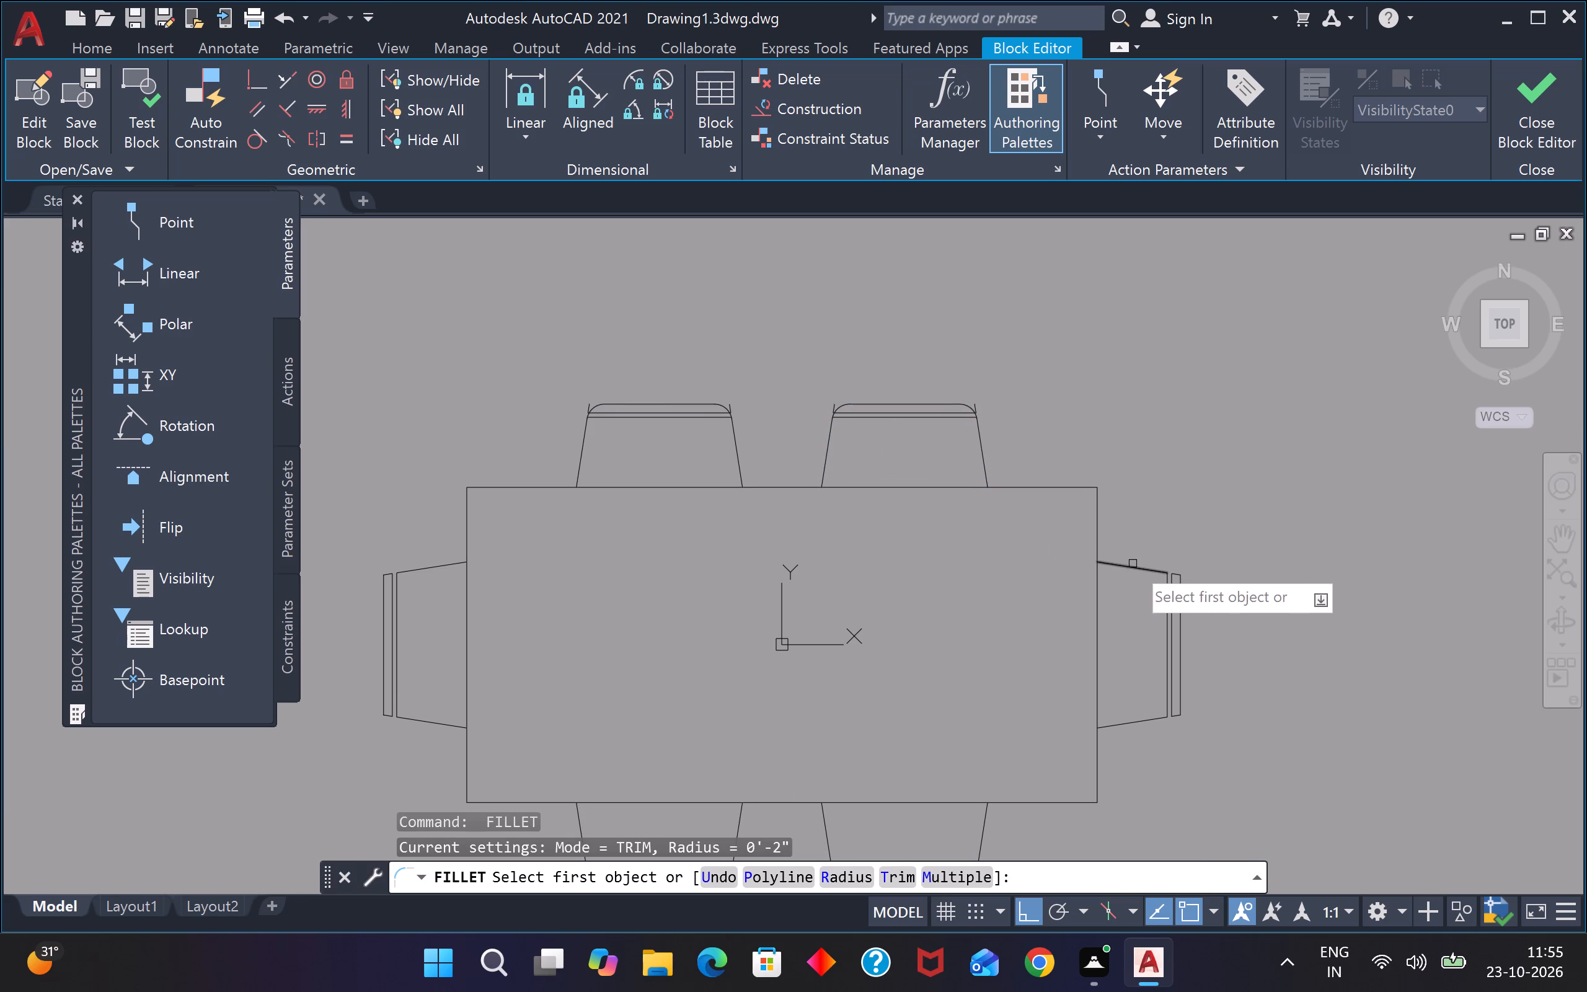
click(1132, 567)
click(1181, 618)
key(space)
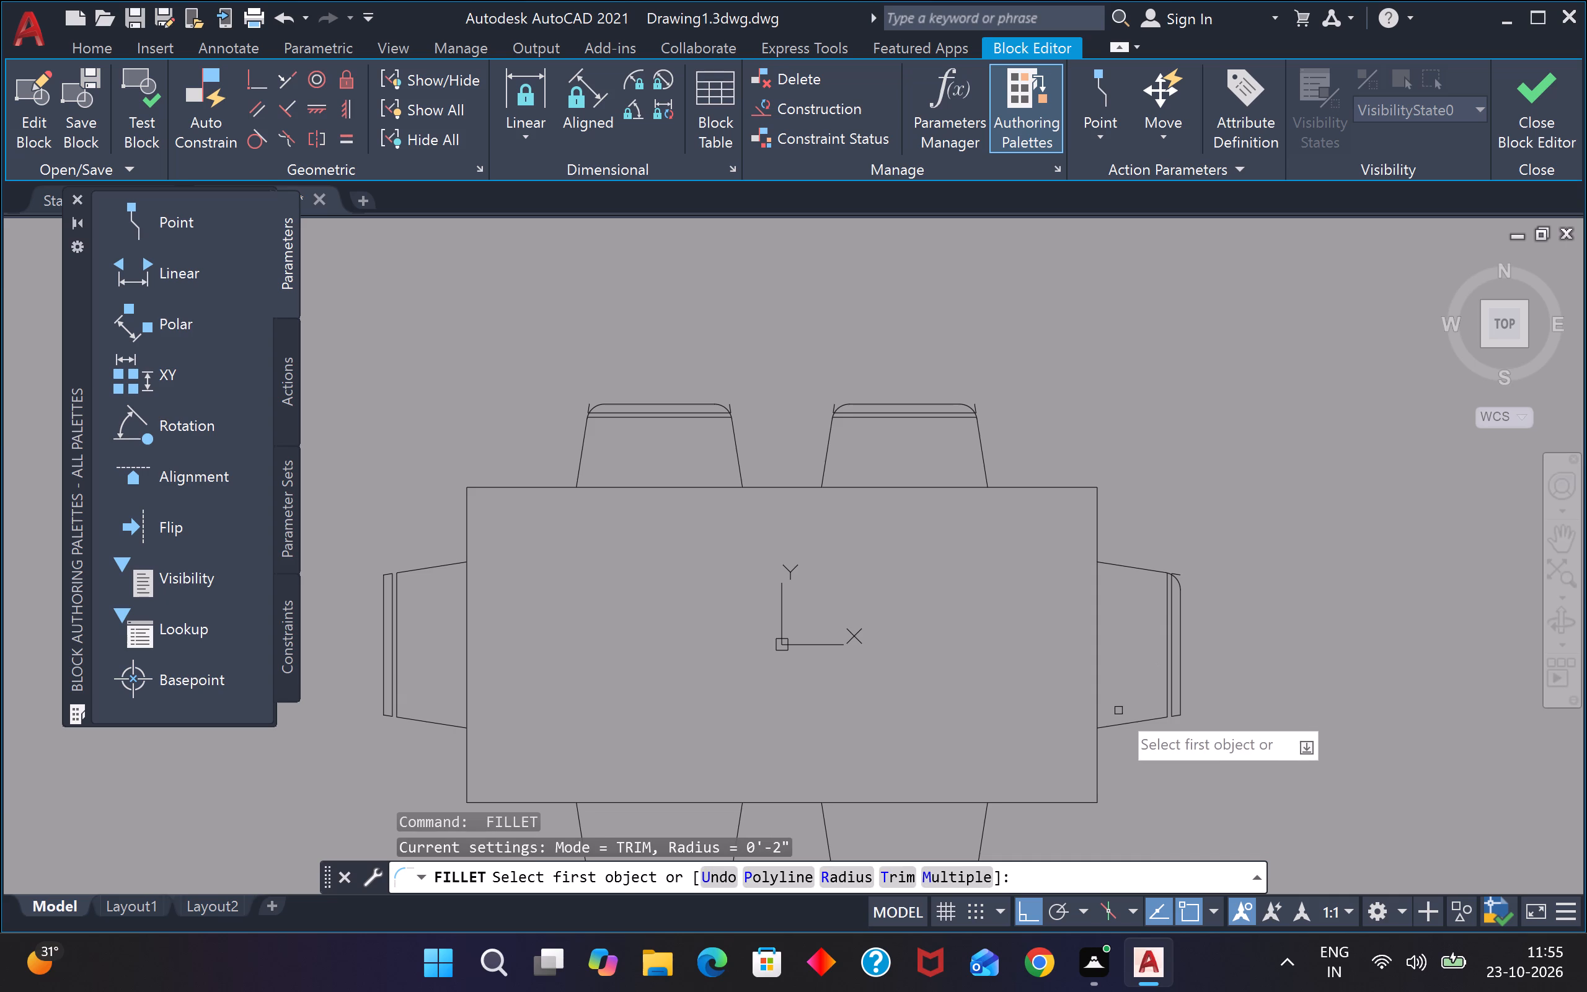
click(1118, 722)
click(1178, 684)
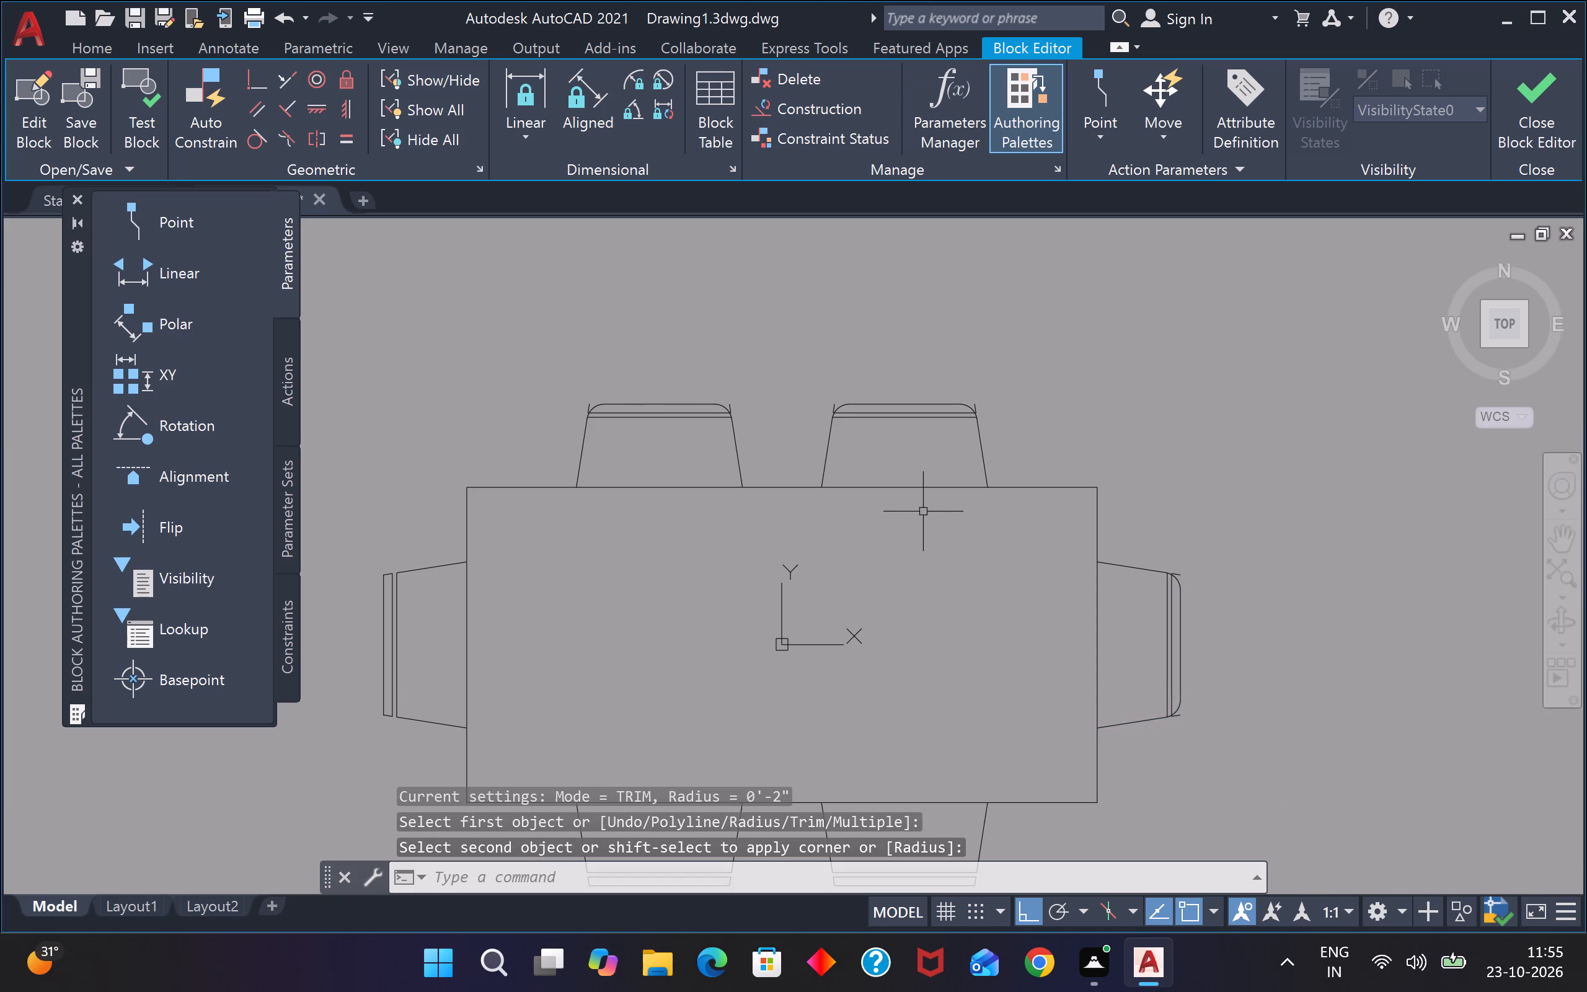
Fillet both outer backrest corners of the southeast chair with the 2" radius.
scroll(926, 517, down, 2)
scroll(921, 698, up, 2)
key(f)
key(v)
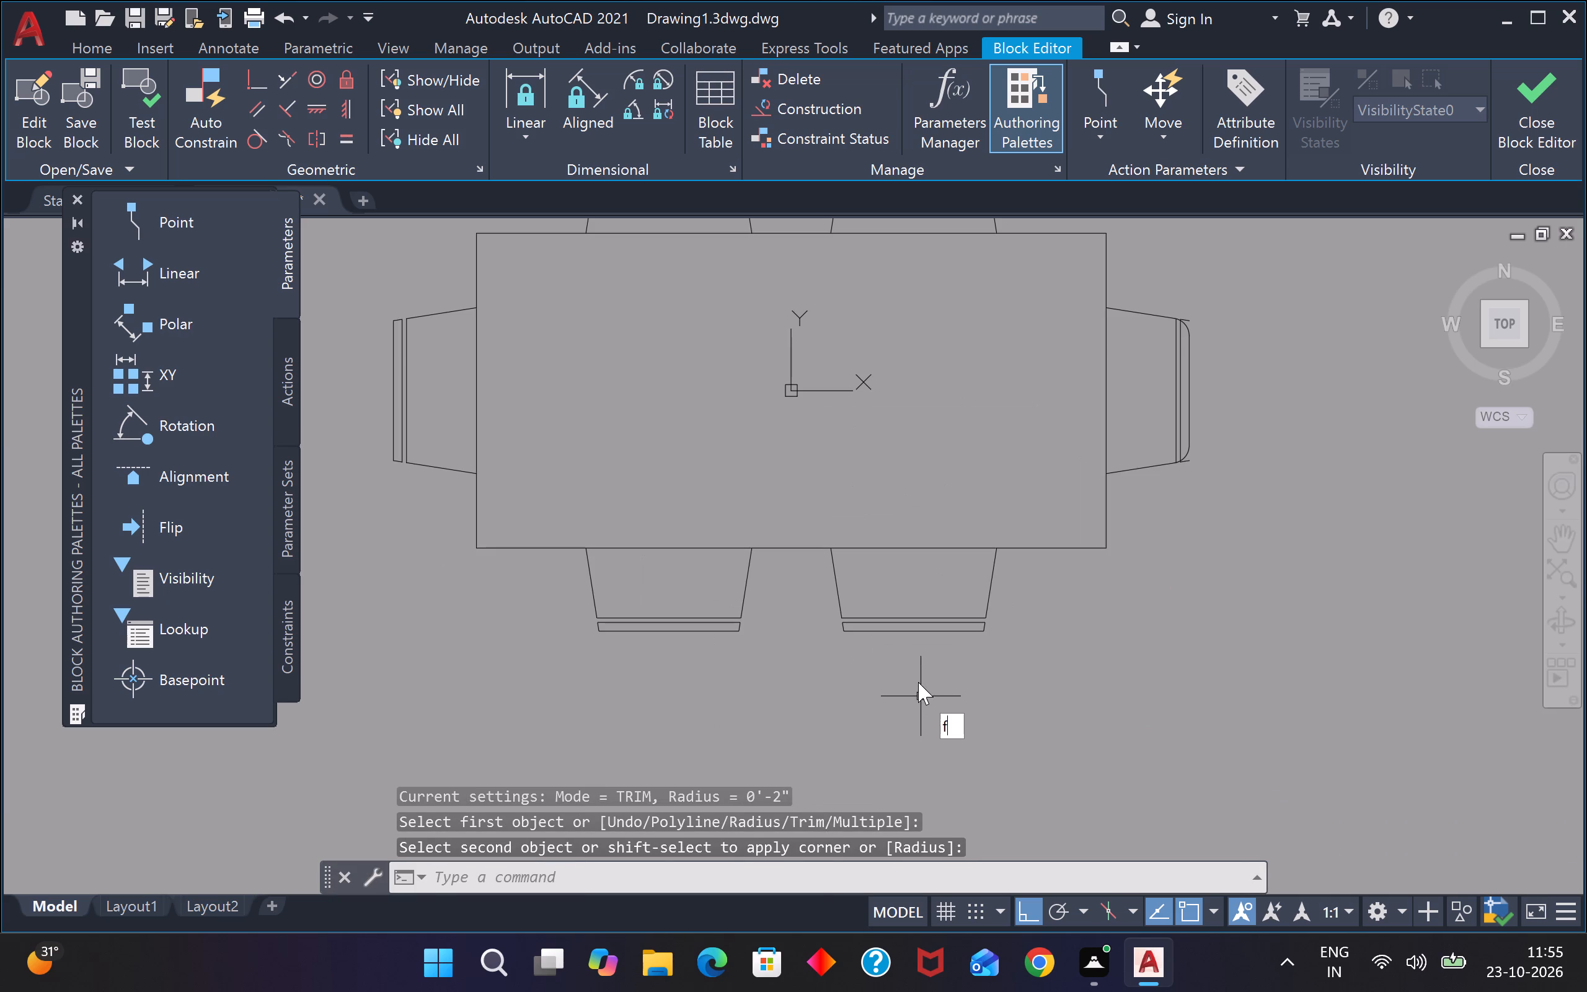
key(BackSpace)
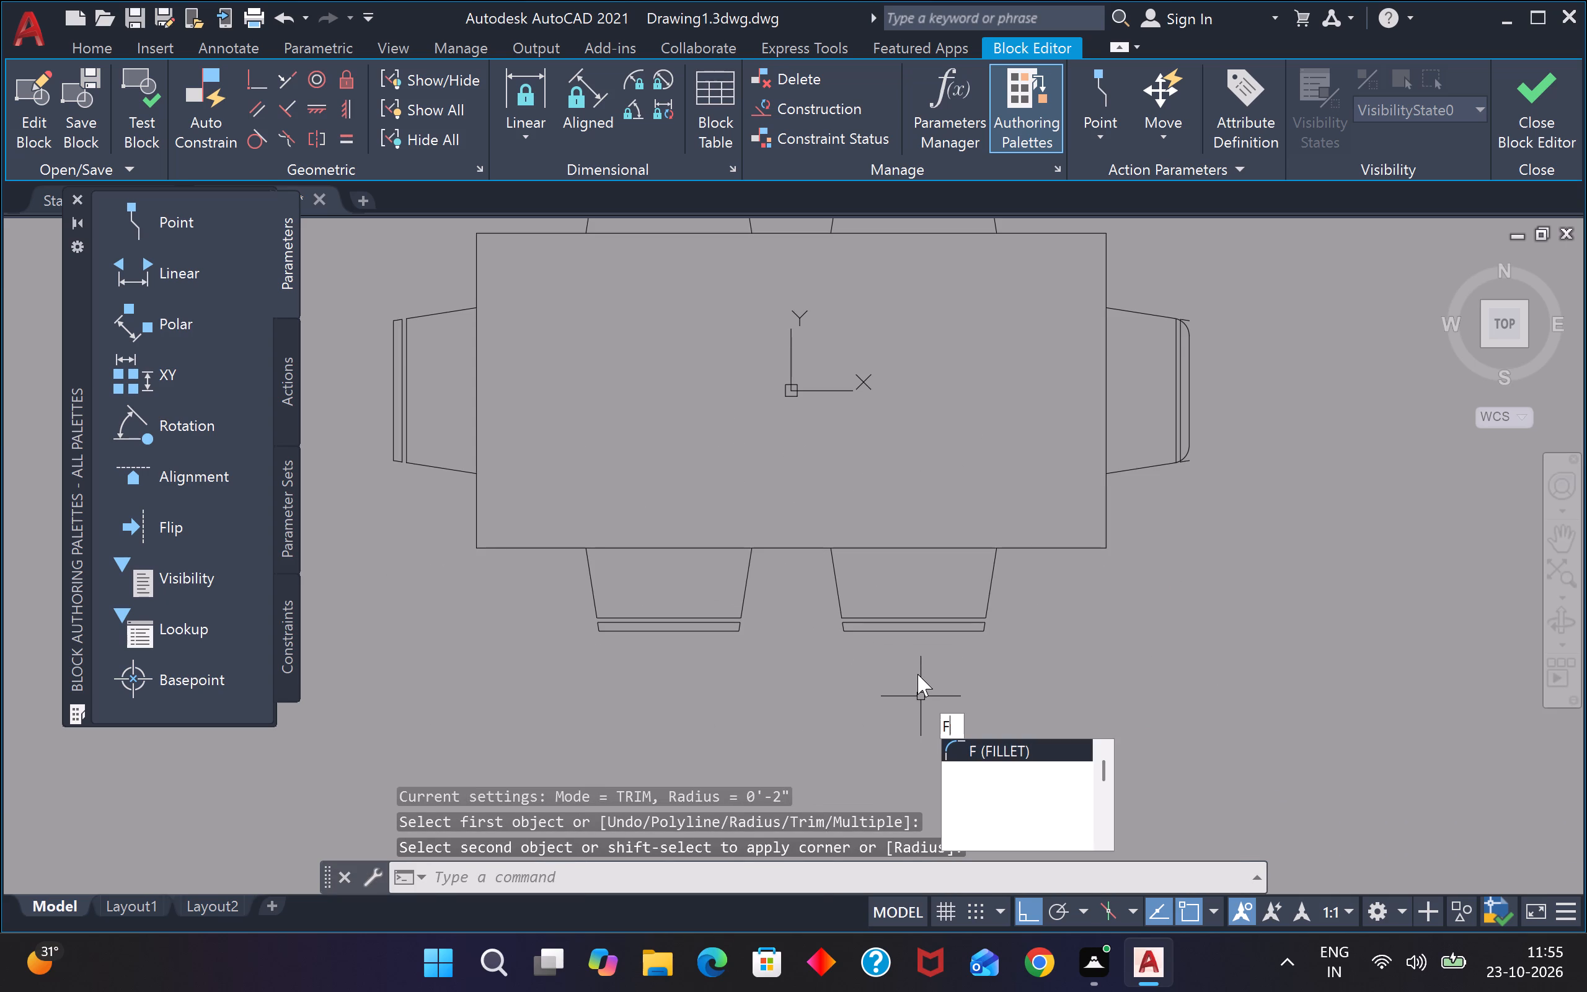
key(space)
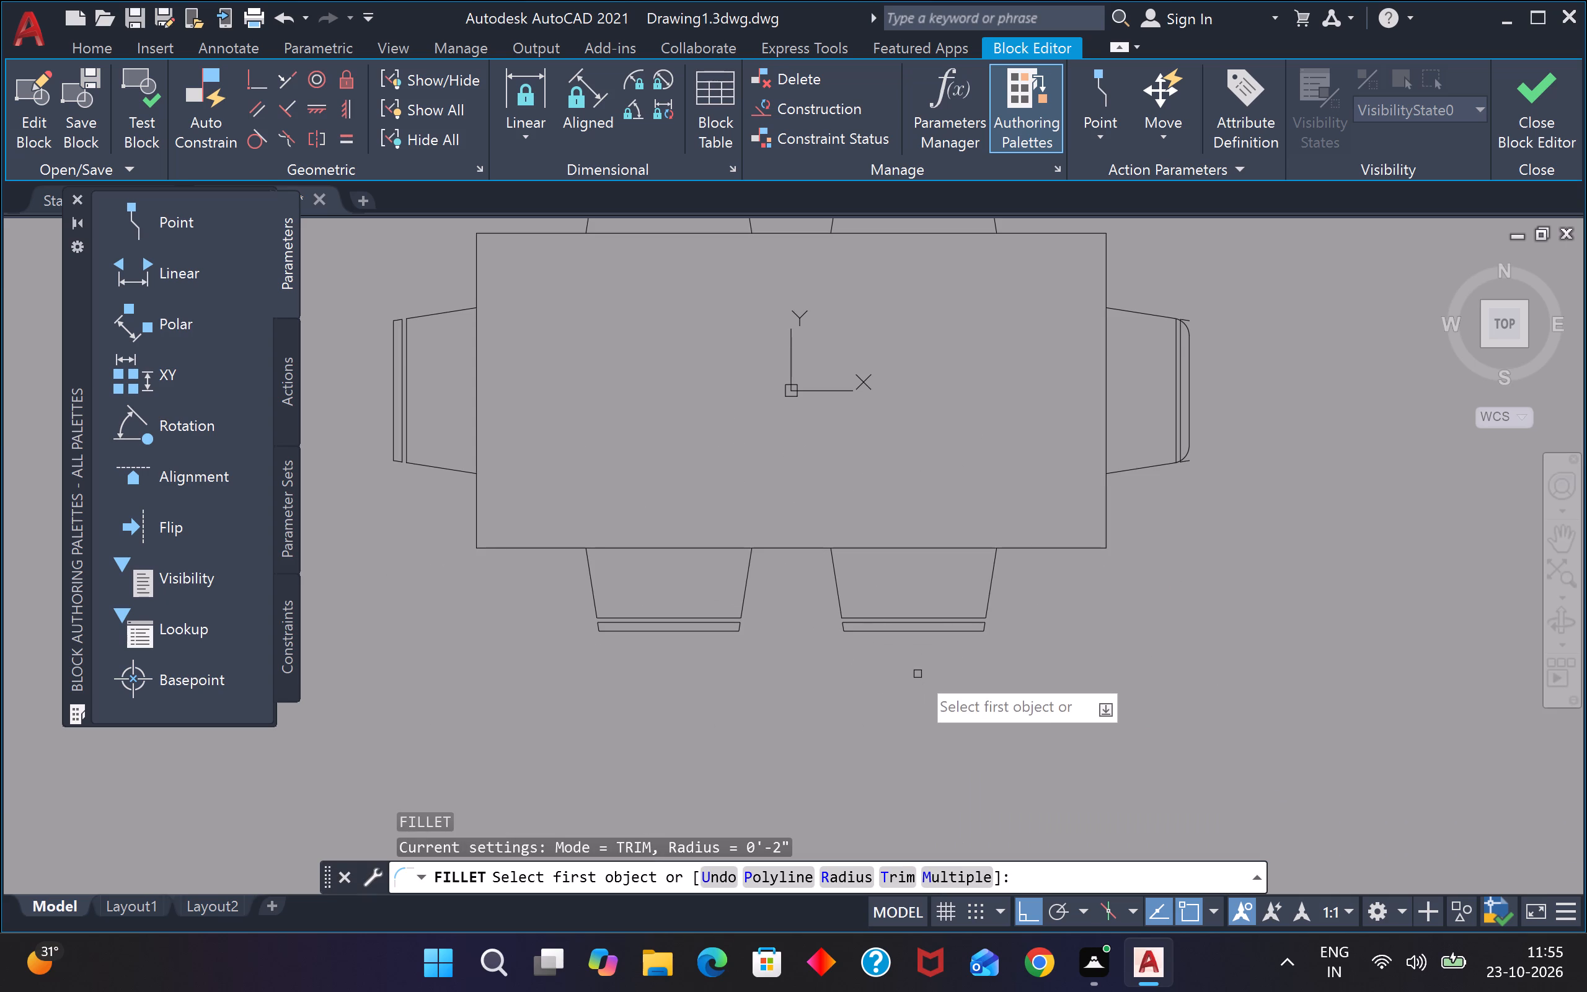
click(994, 597)
click(989, 598)
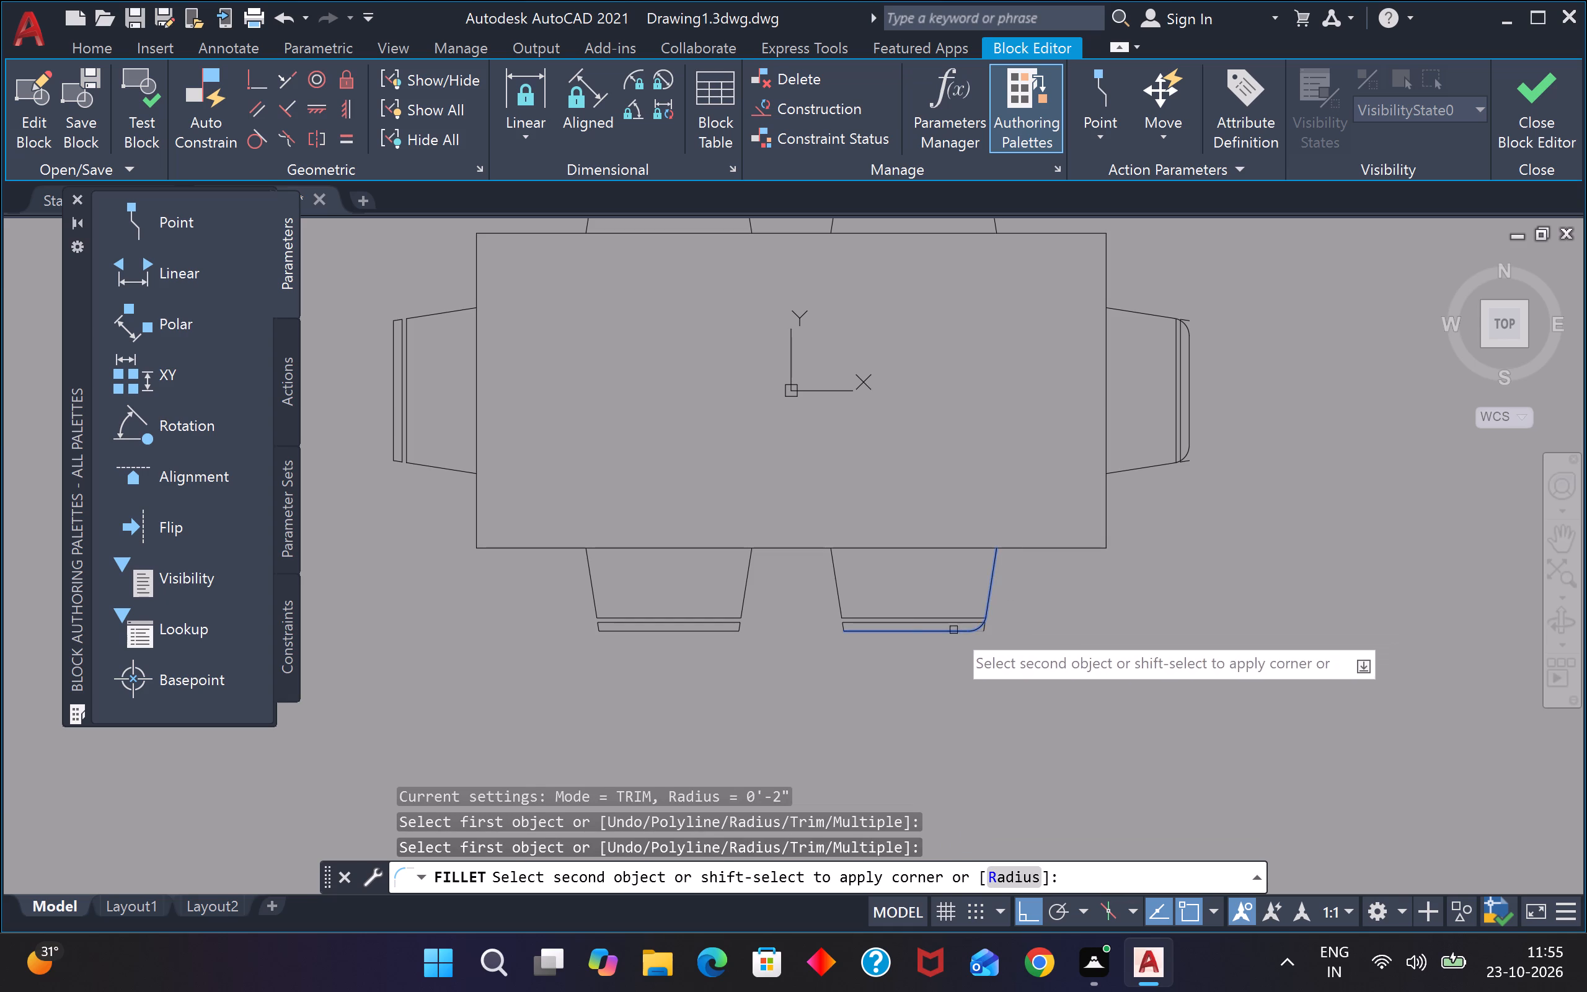
click(953, 630)
key(space)
click(836, 593)
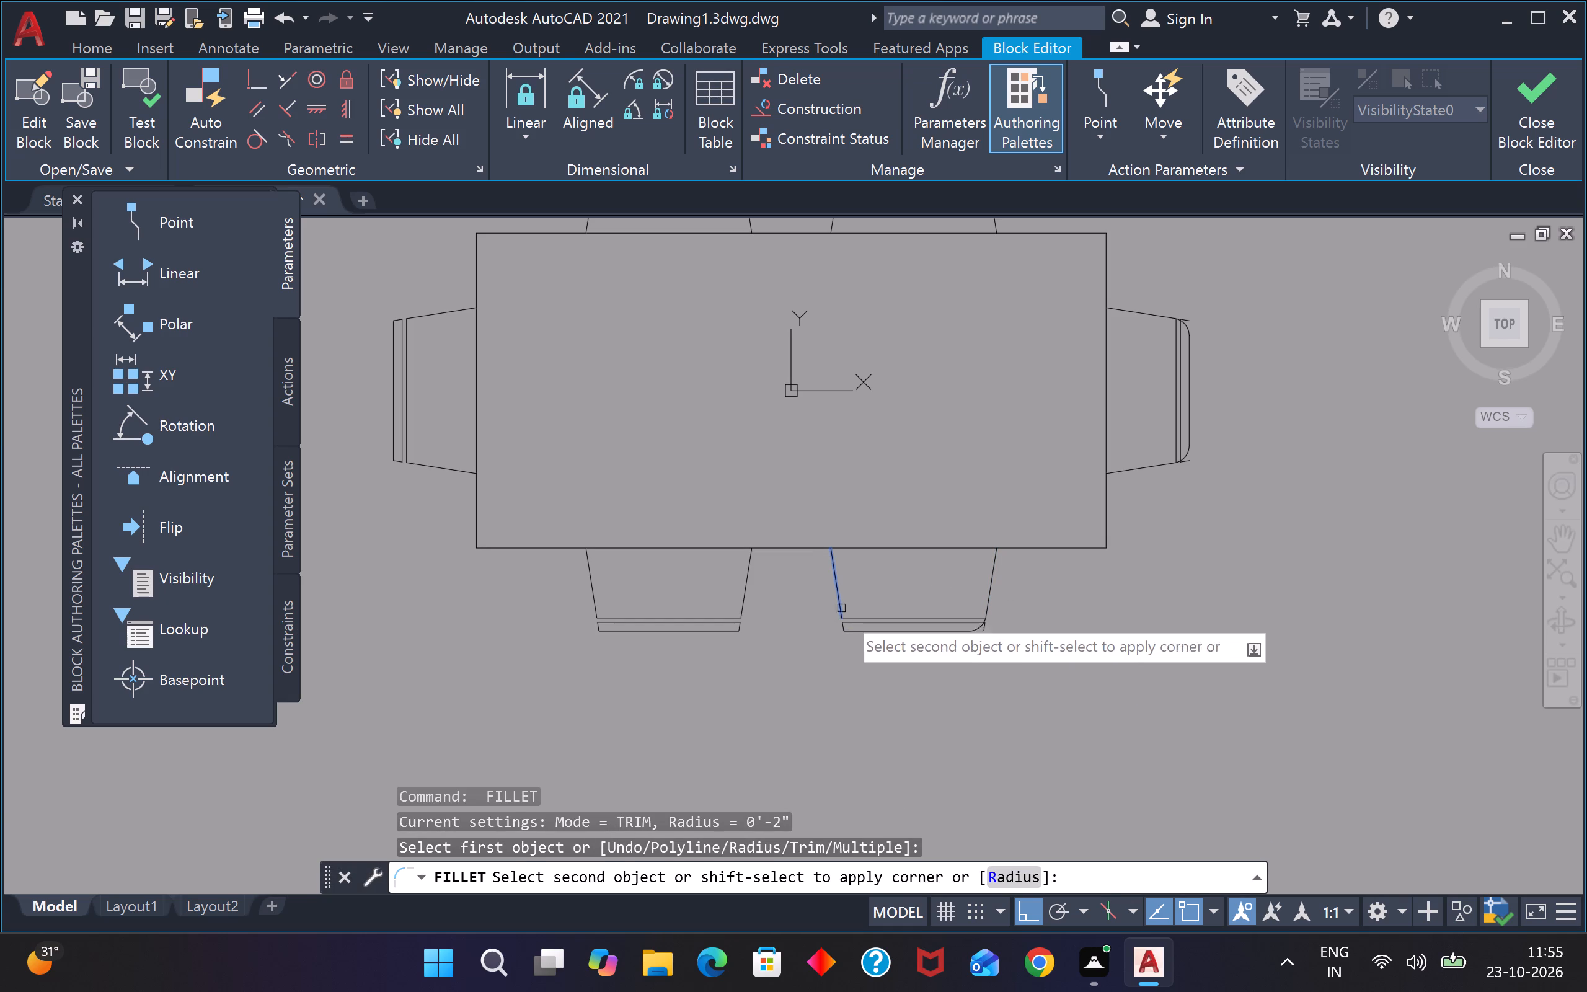
click(862, 632)
Fillet both outer backrest corners of the southwest chair with the 2" radius.
key(space)
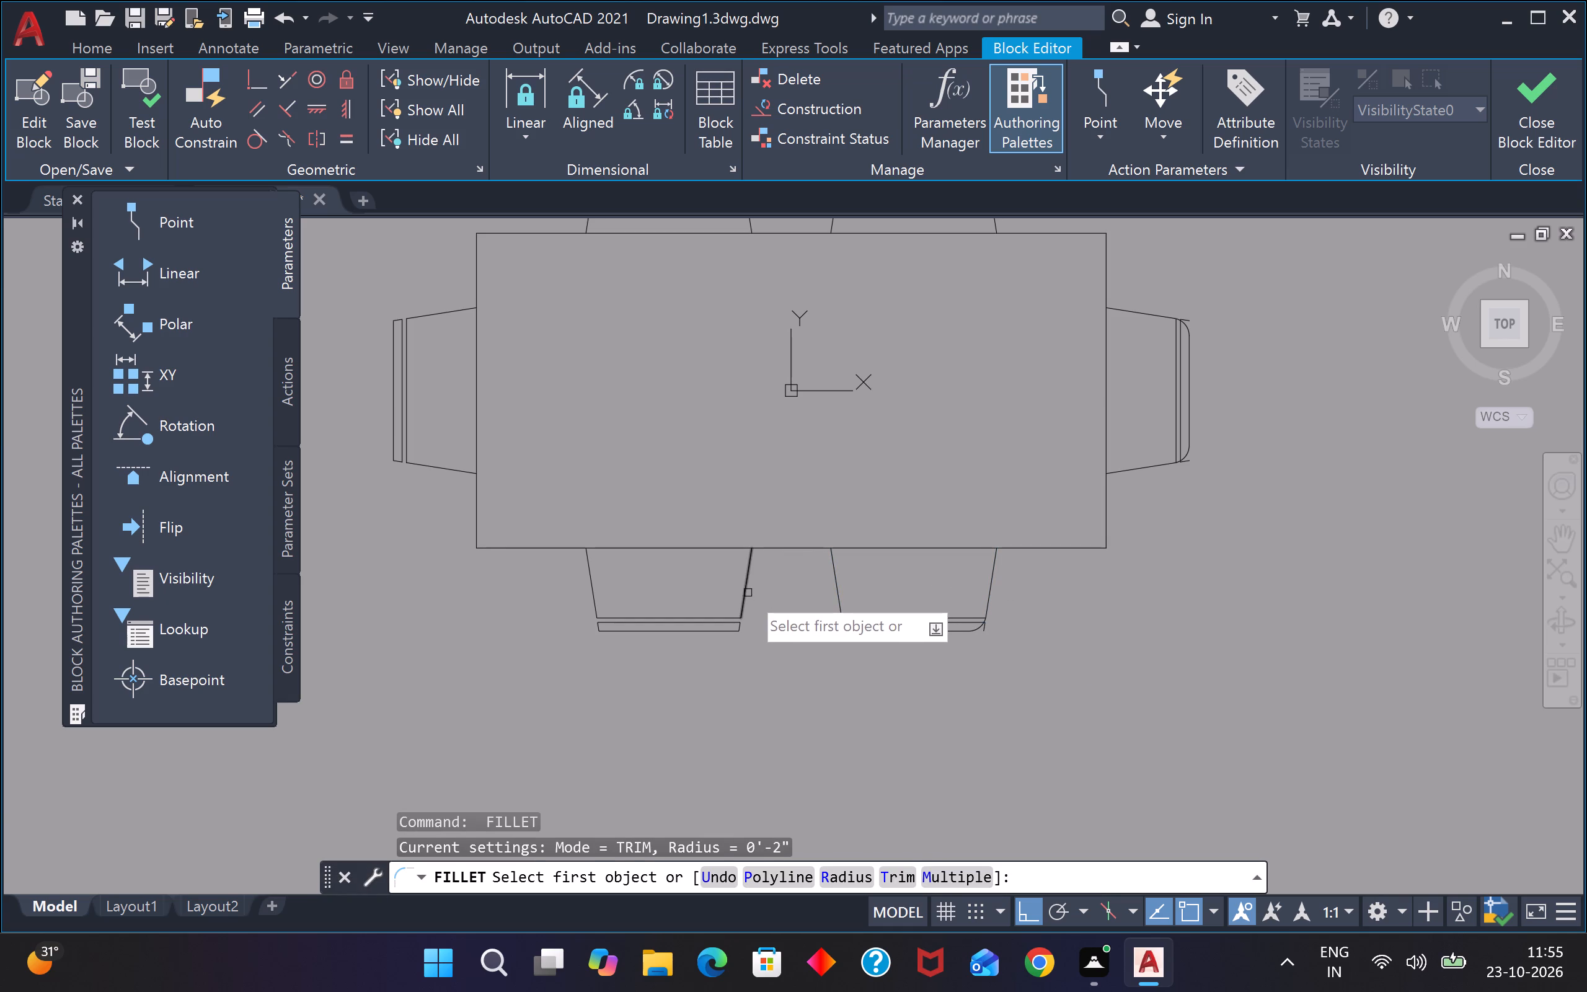
click(744, 590)
click(686, 633)
key(space)
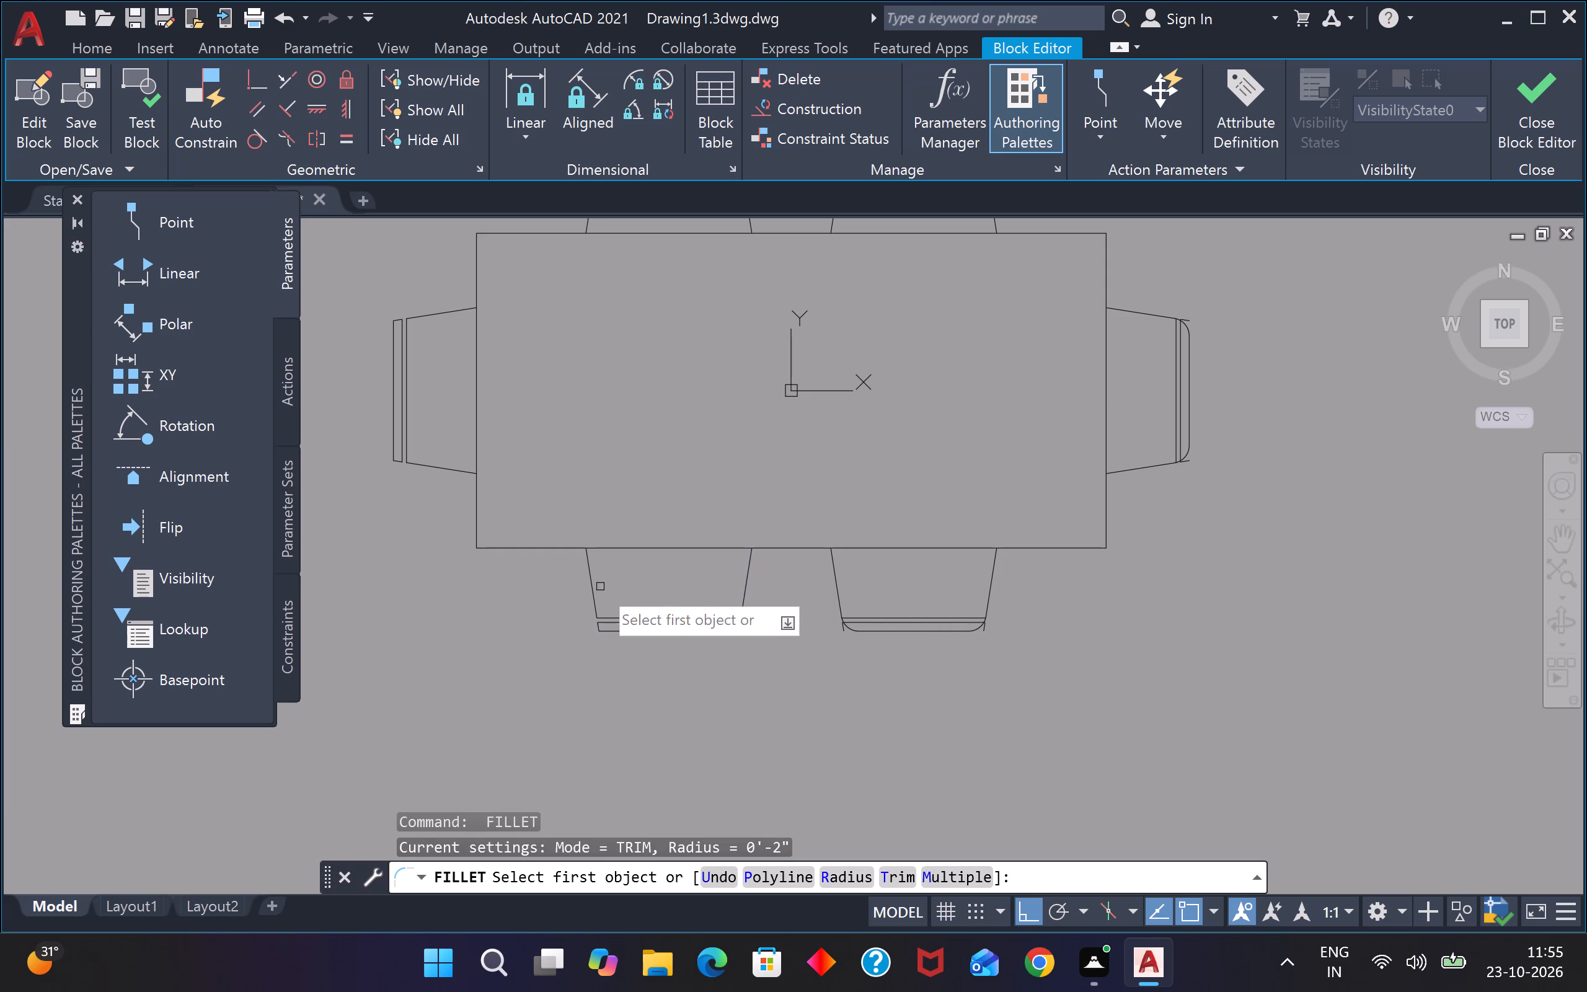
click(590, 587)
click(634, 633)
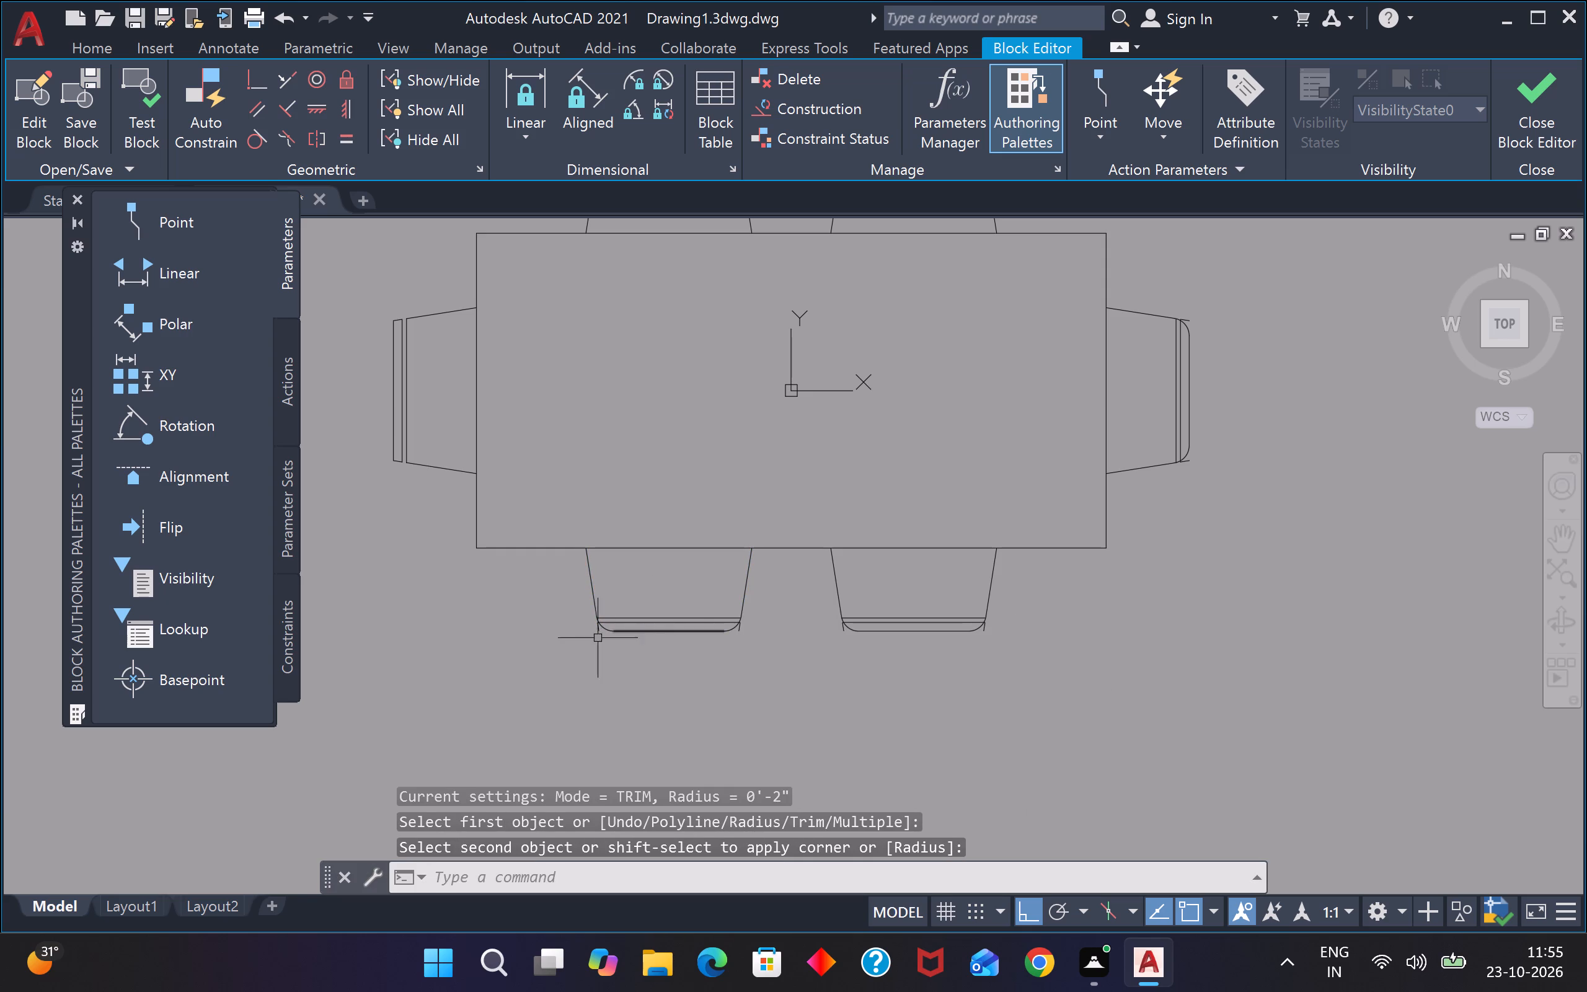
Fillet both outer backrest corners of the chair at the table's west end with the 2" radius.
scroll(451, 590, down, 1)
scroll(387, 485, up, 2)
key(space)
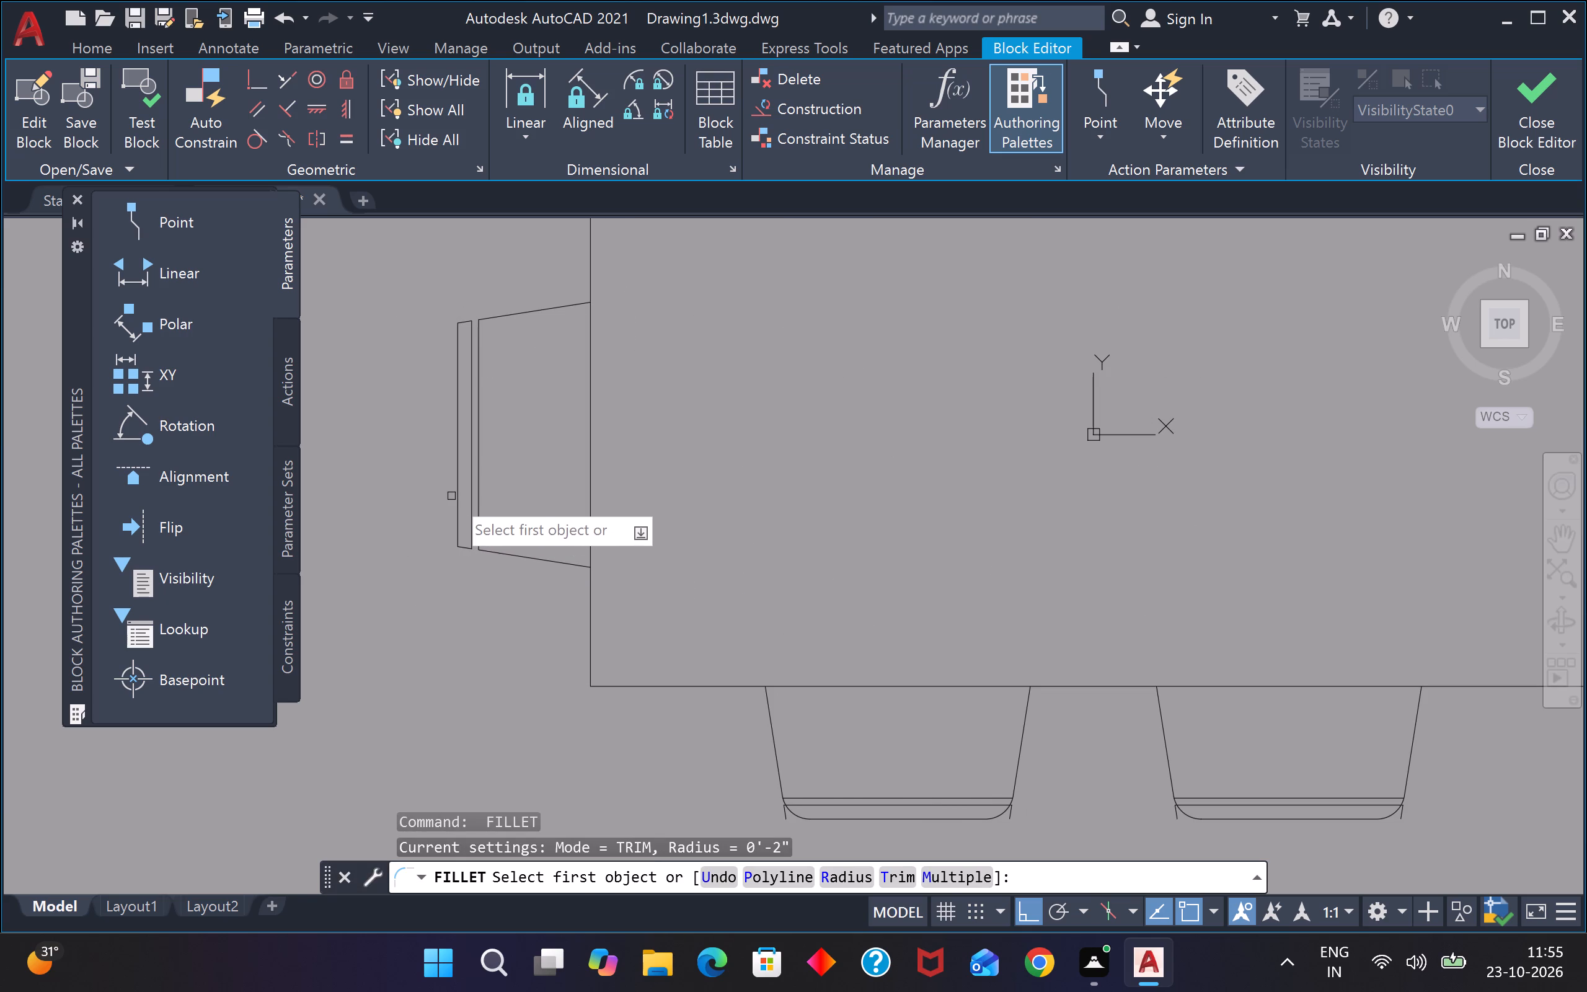
click(456, 498)
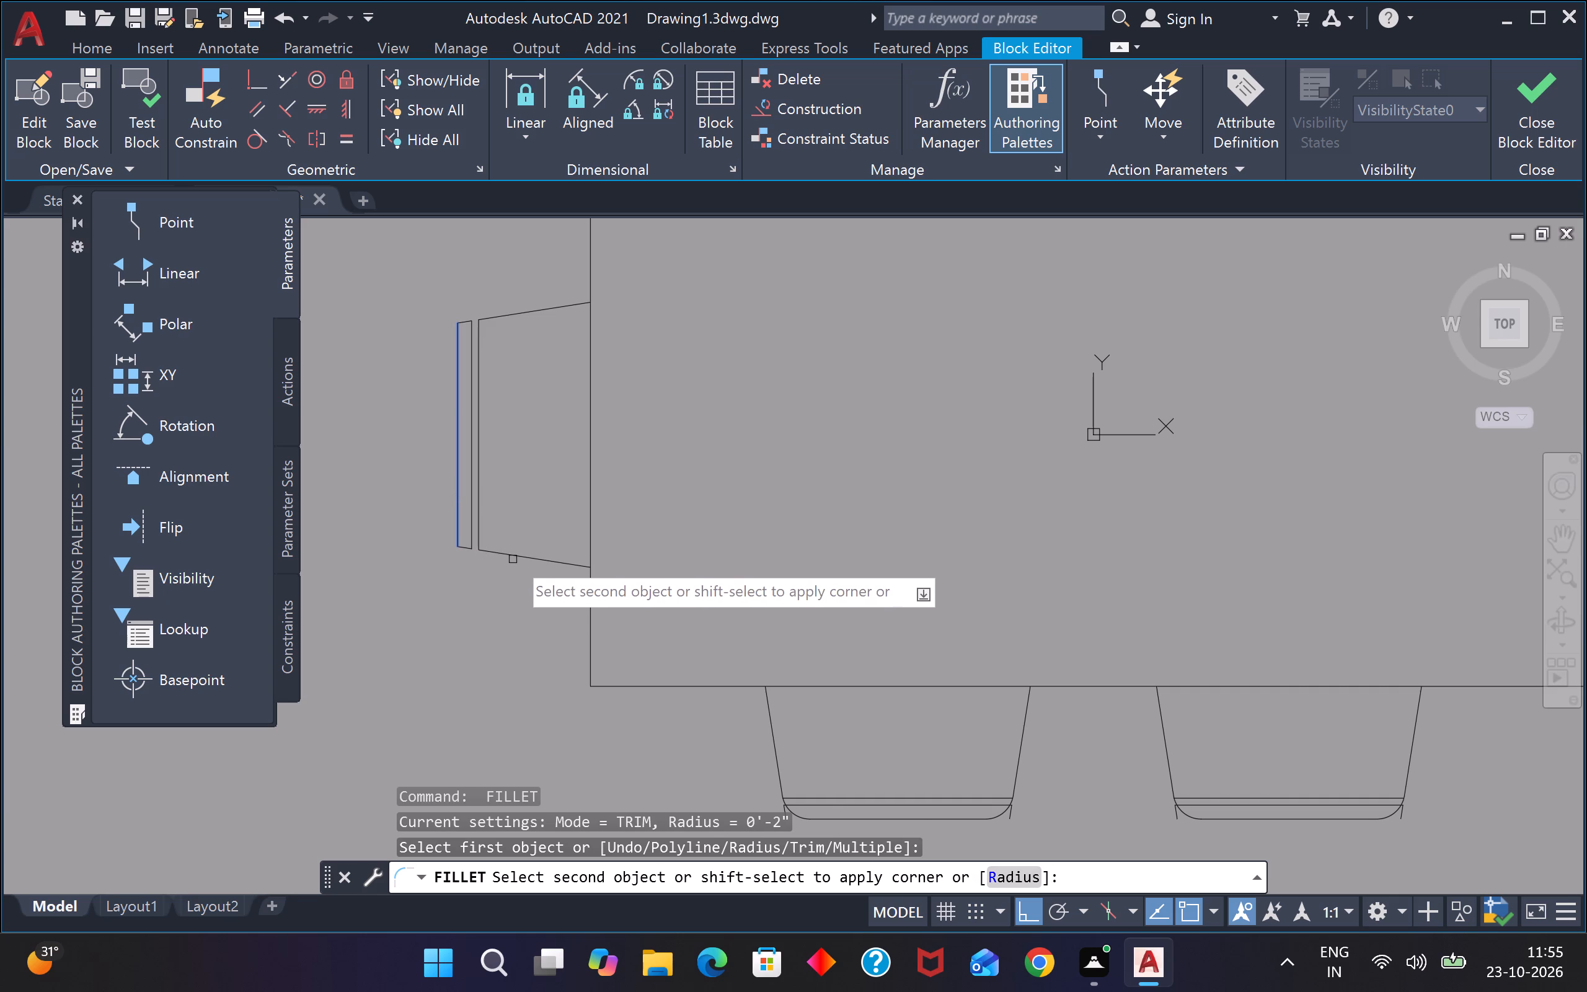
click(514, 553)
key(space)
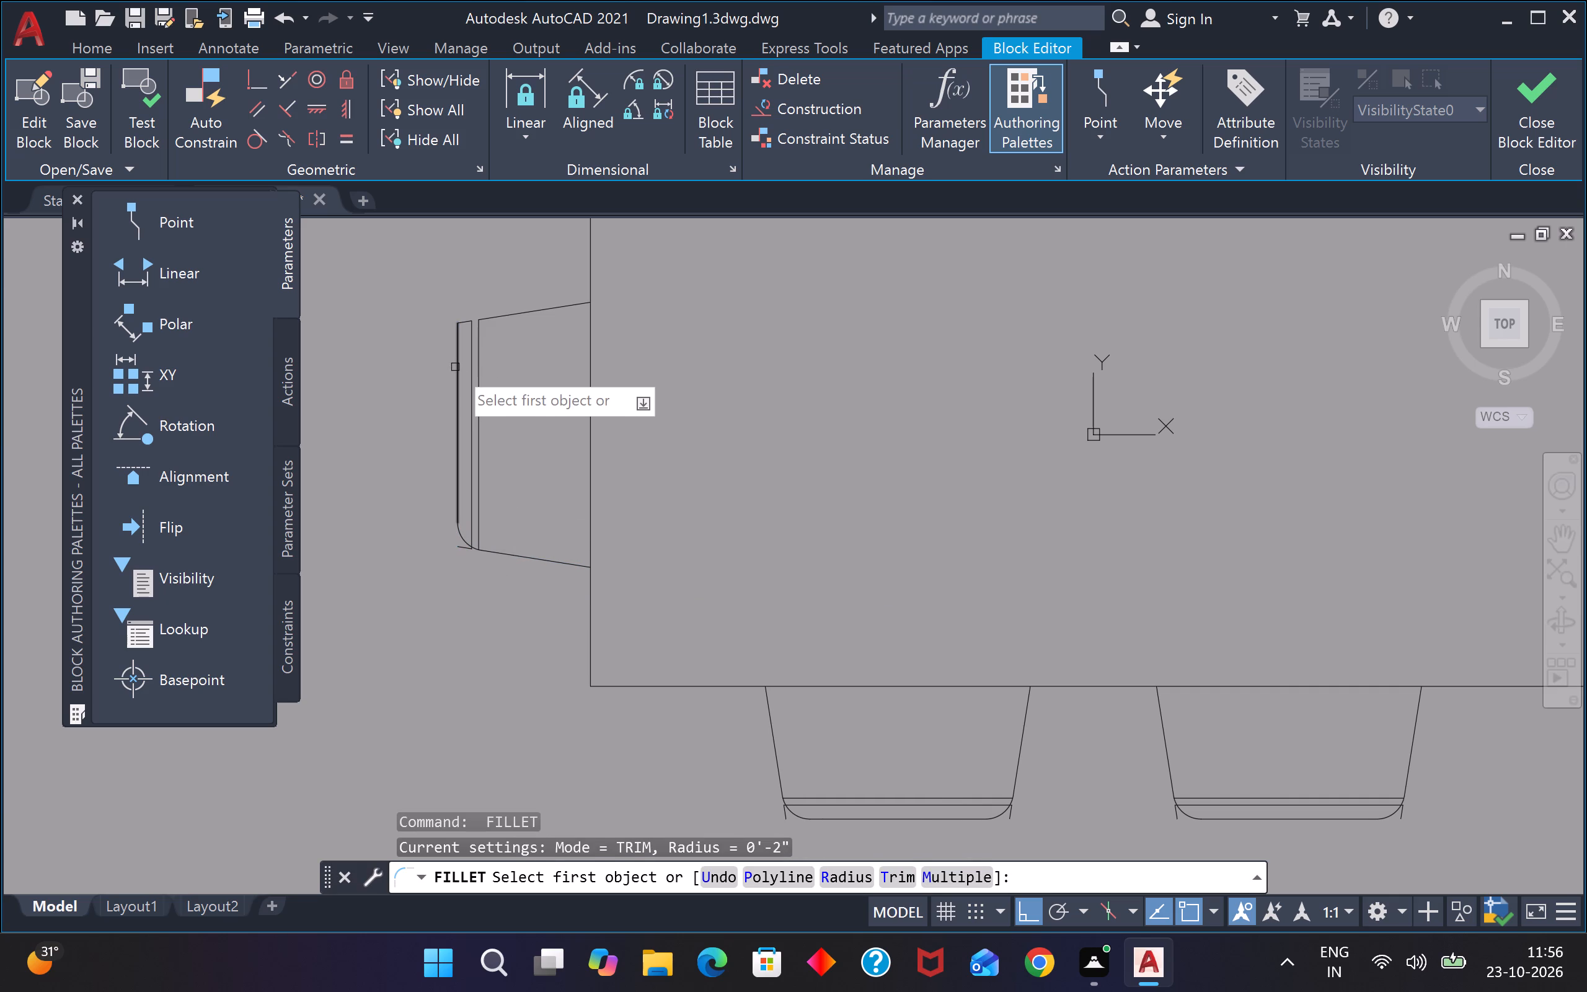
click(455, 367)
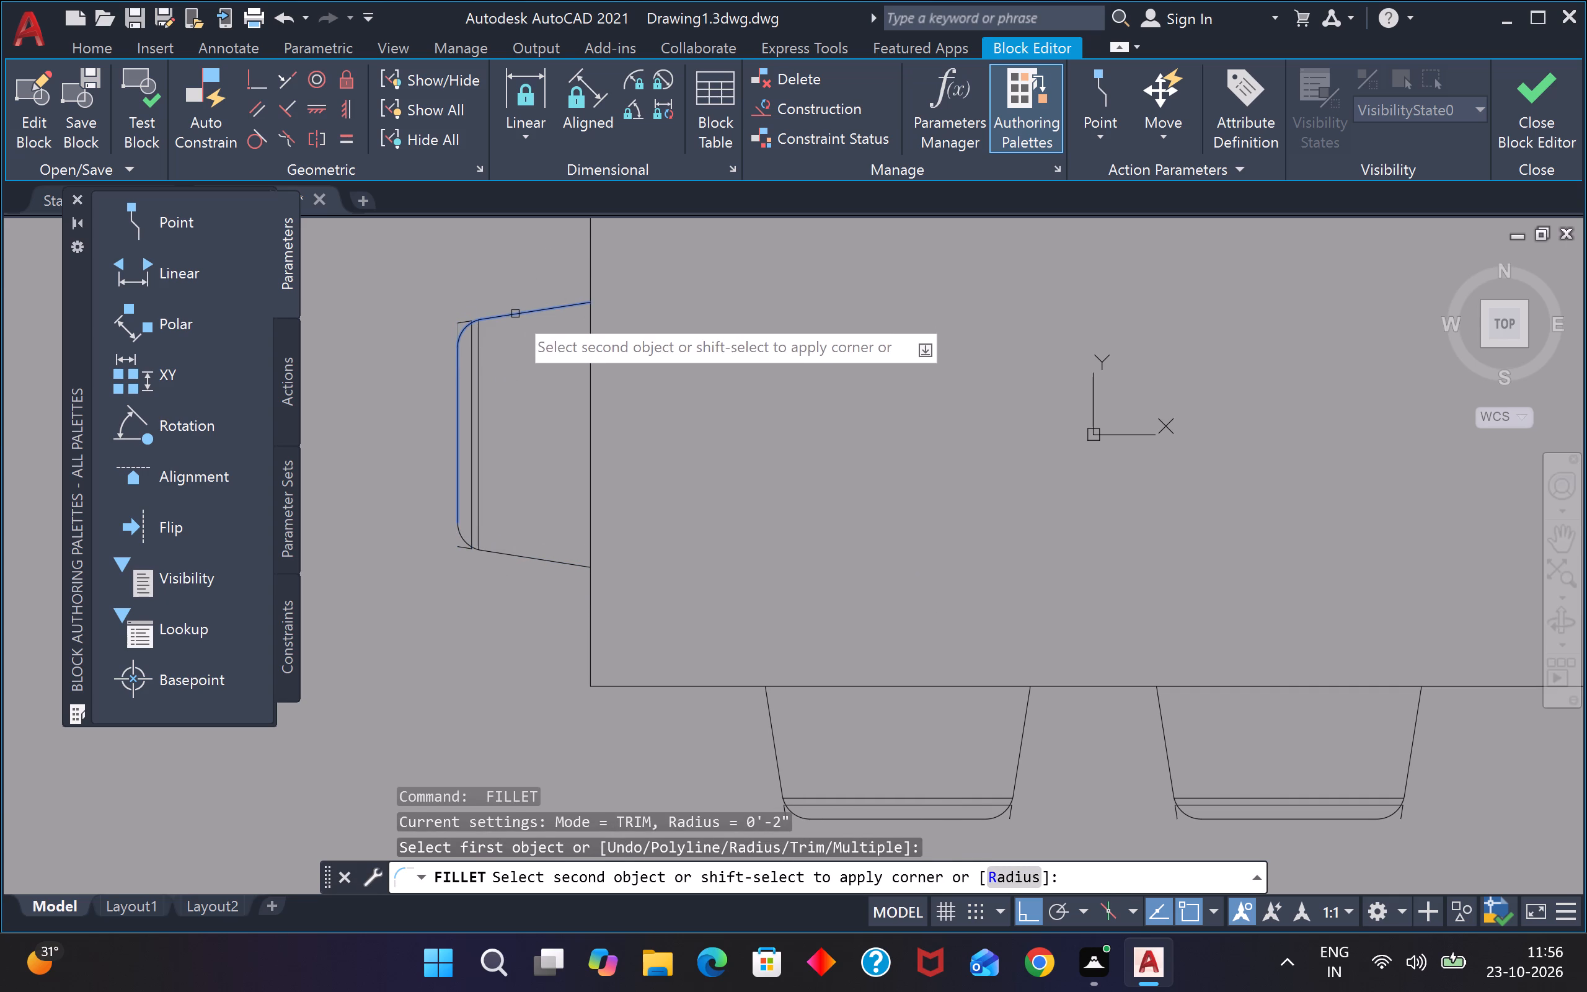
click(515, 314)
key(Escape)
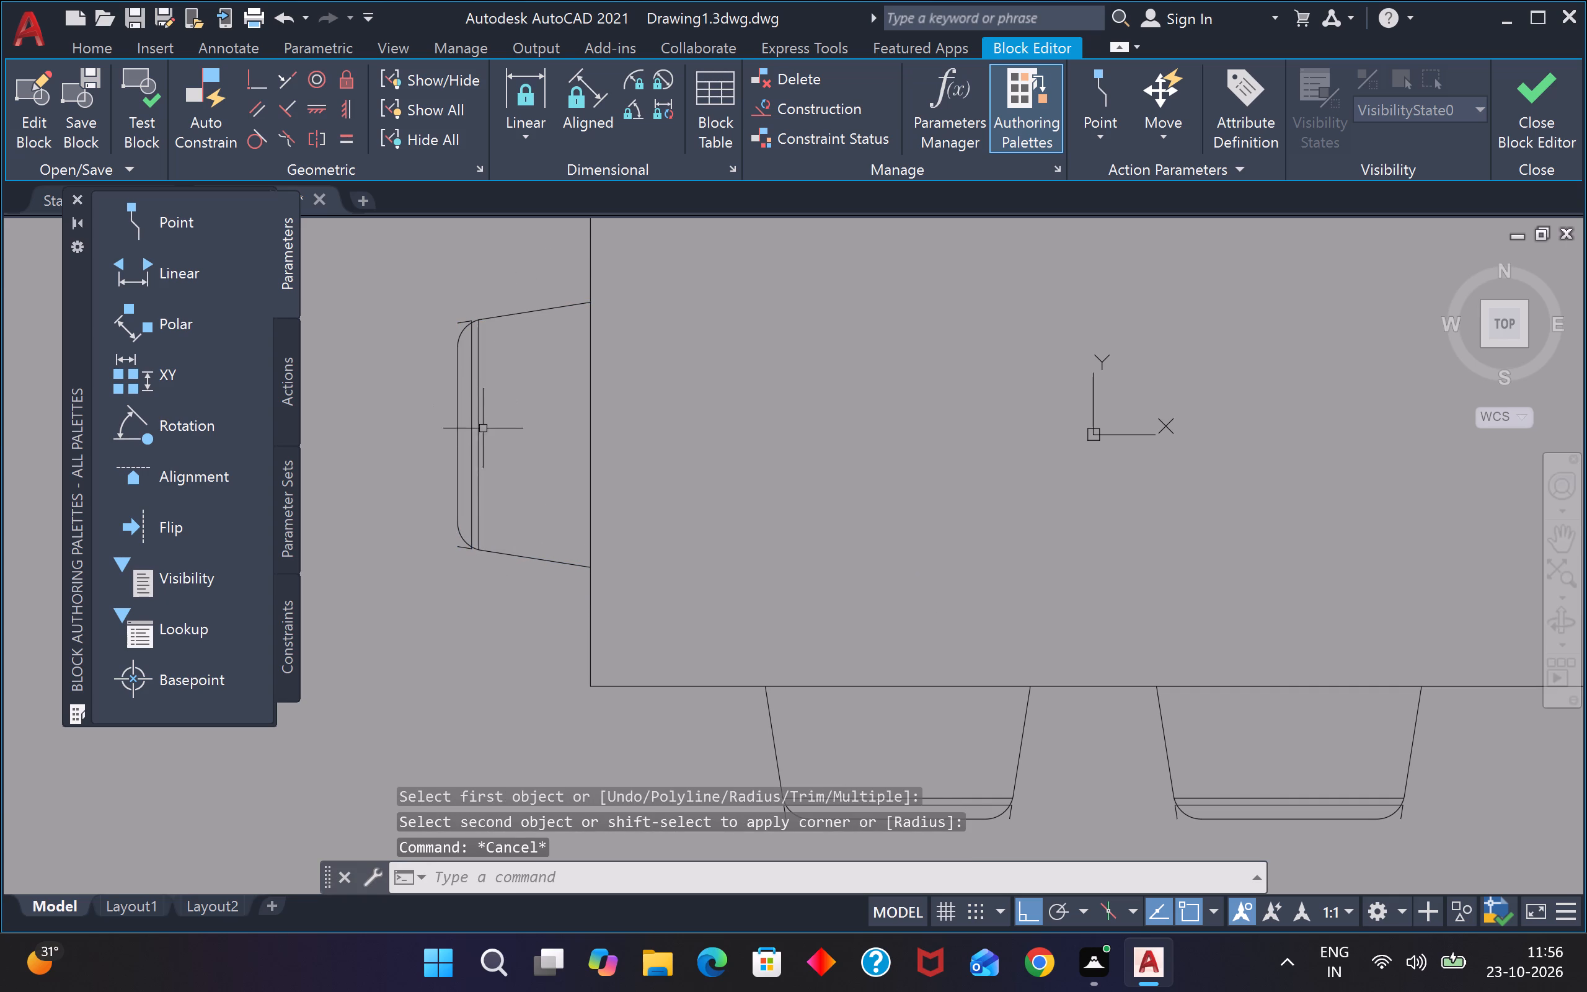
Erase the inner line of the southwest chair's backrest, keeping the seat edge and the outer back line.
scroll(1063, 733, down, 3)
scroll(1027, 767, up, 3)
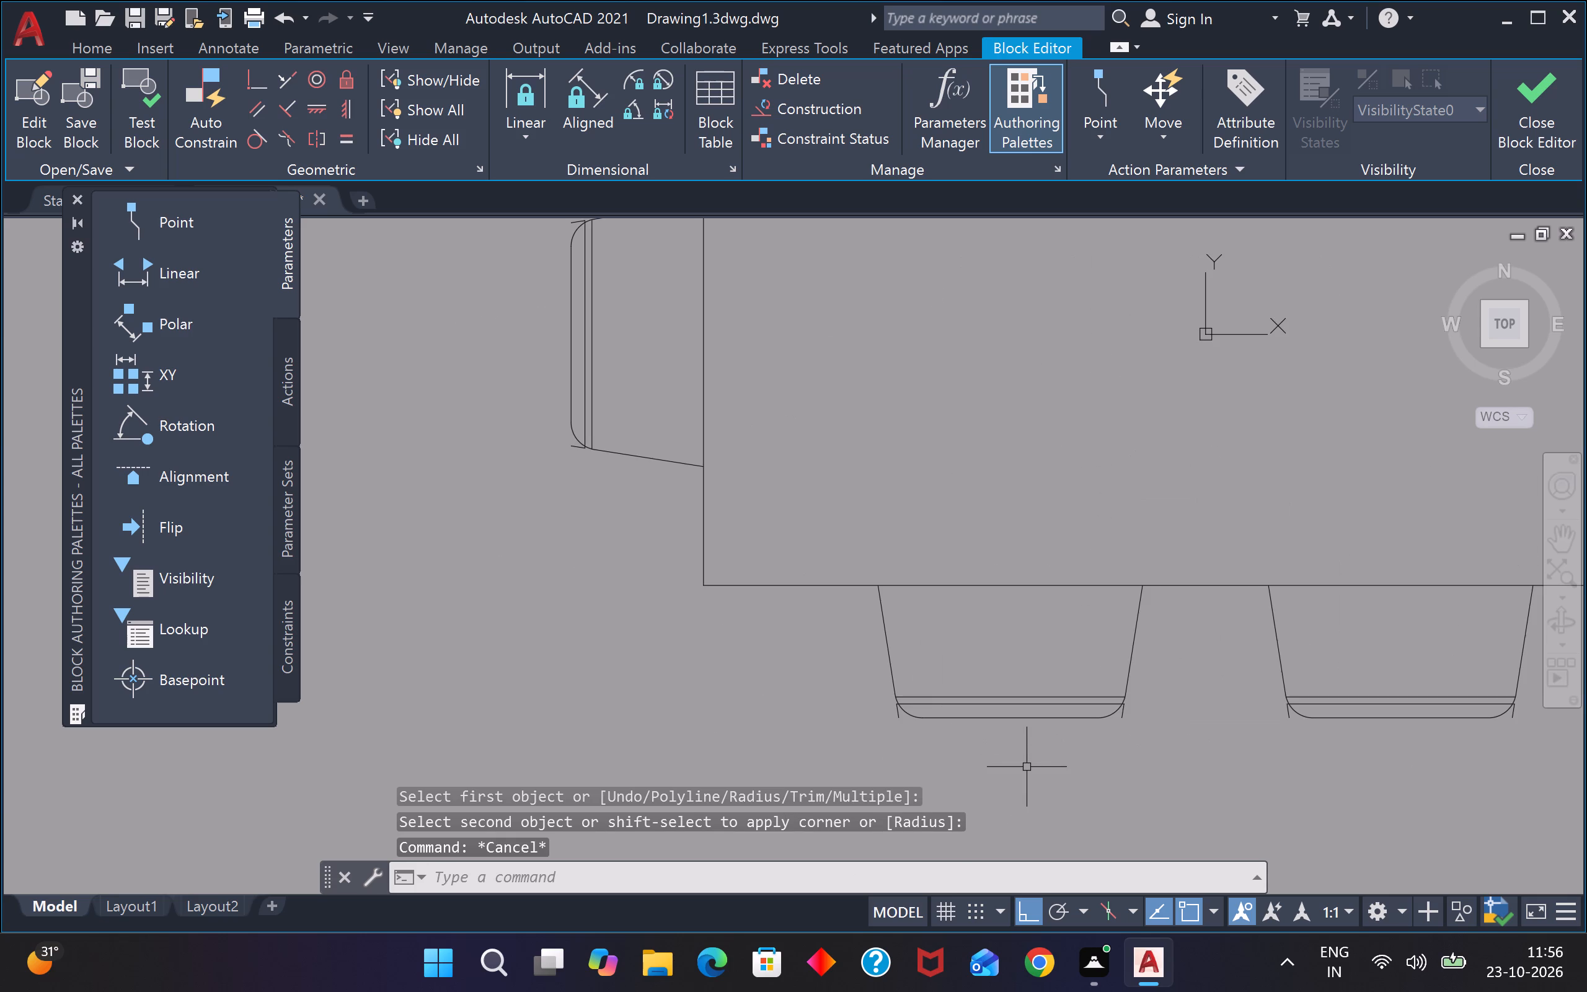
scroll(1026, 767, up, 2)
scroll(994, 618, up, 3)
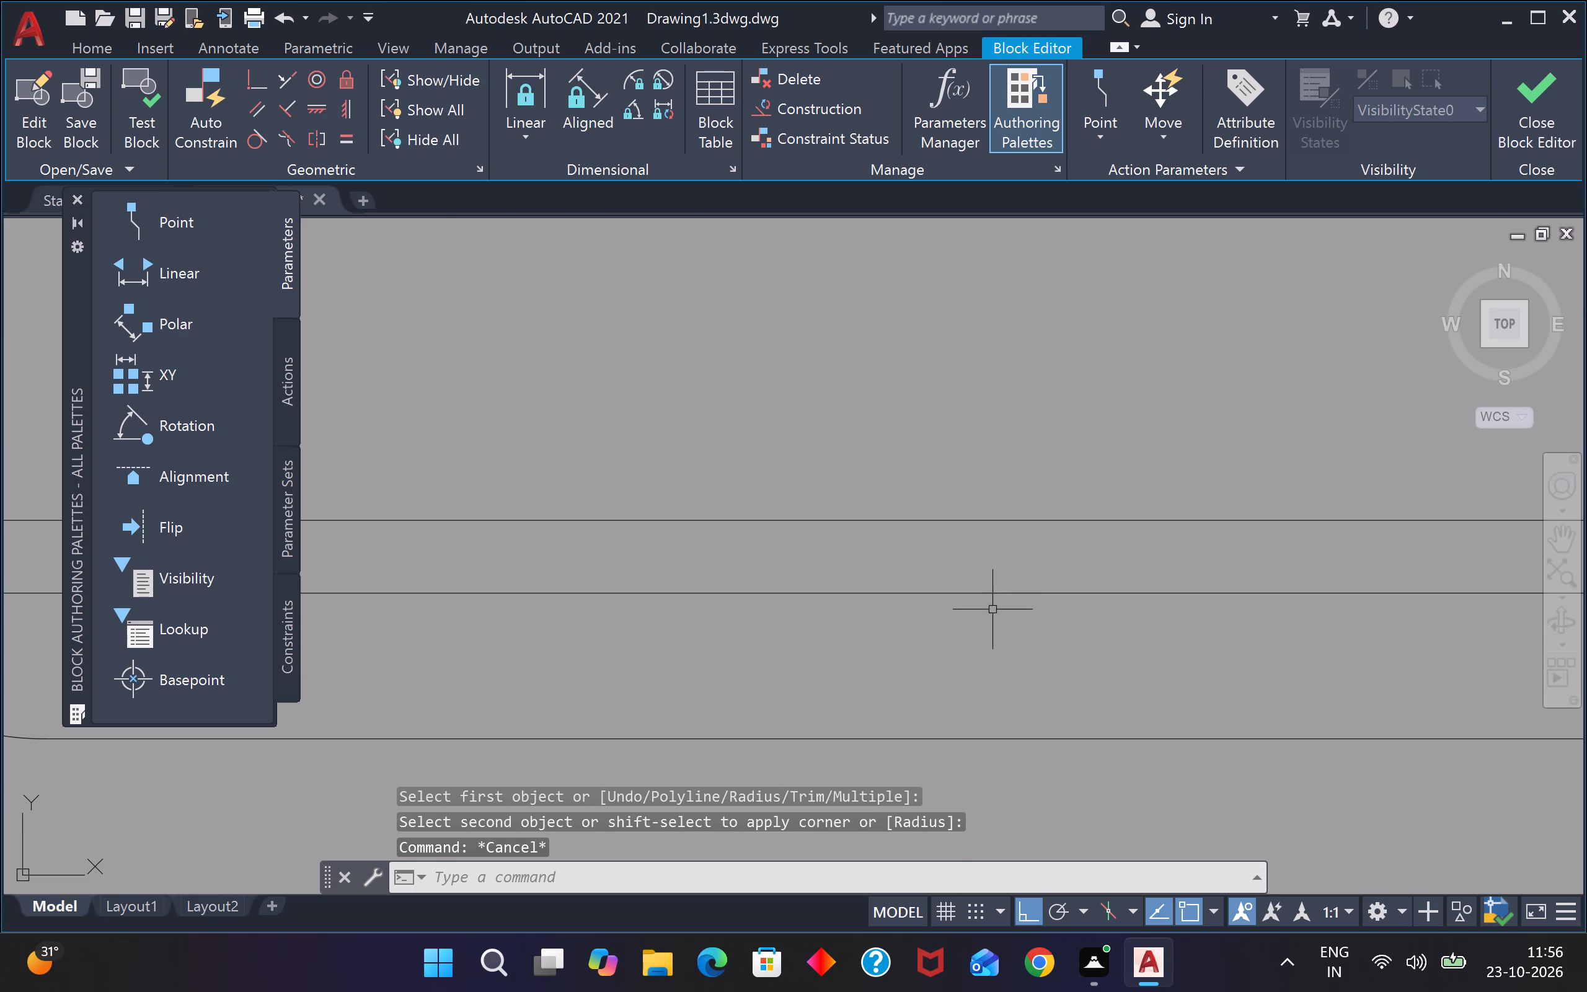
click(1001, 569)
click(893, 621)
text(e)
key(space)
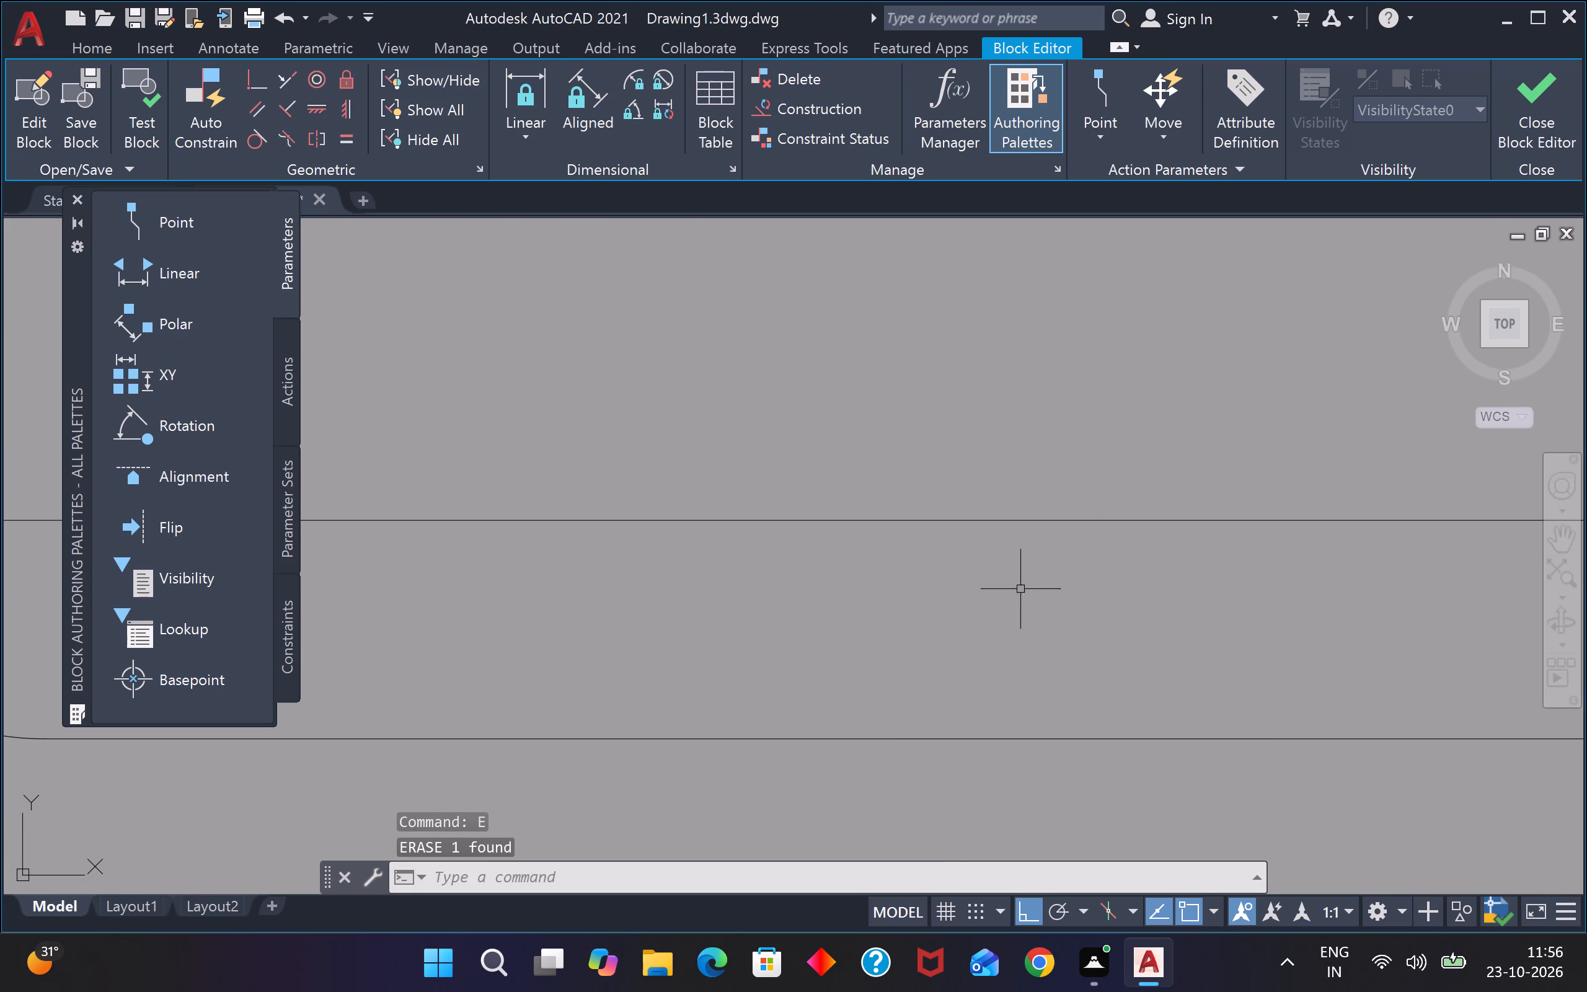
Erase the two short leftover line stubs outside the southwest chair's rounded backrest corners.
scroll(1028, 596, down, 6)
scroll(970, 608, up, 7)
click(939, 606)
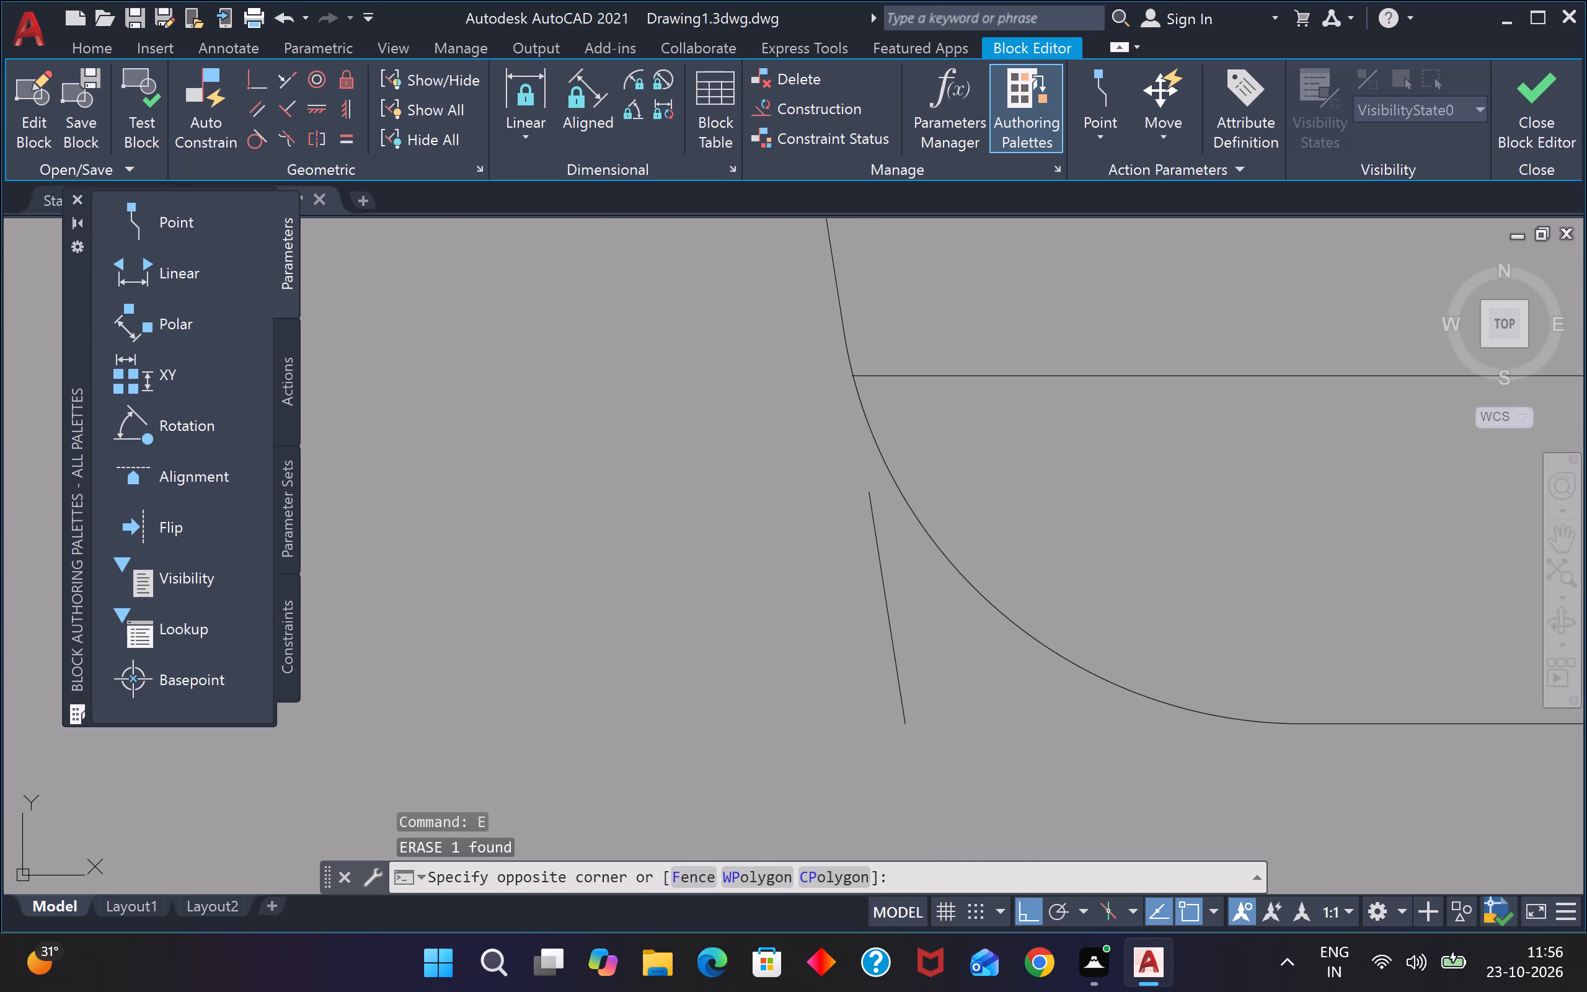
click(658, 645)
key(e)
key(space)
scroll(975, 637, down, 4)
scroll(1131, 673, down, 3)
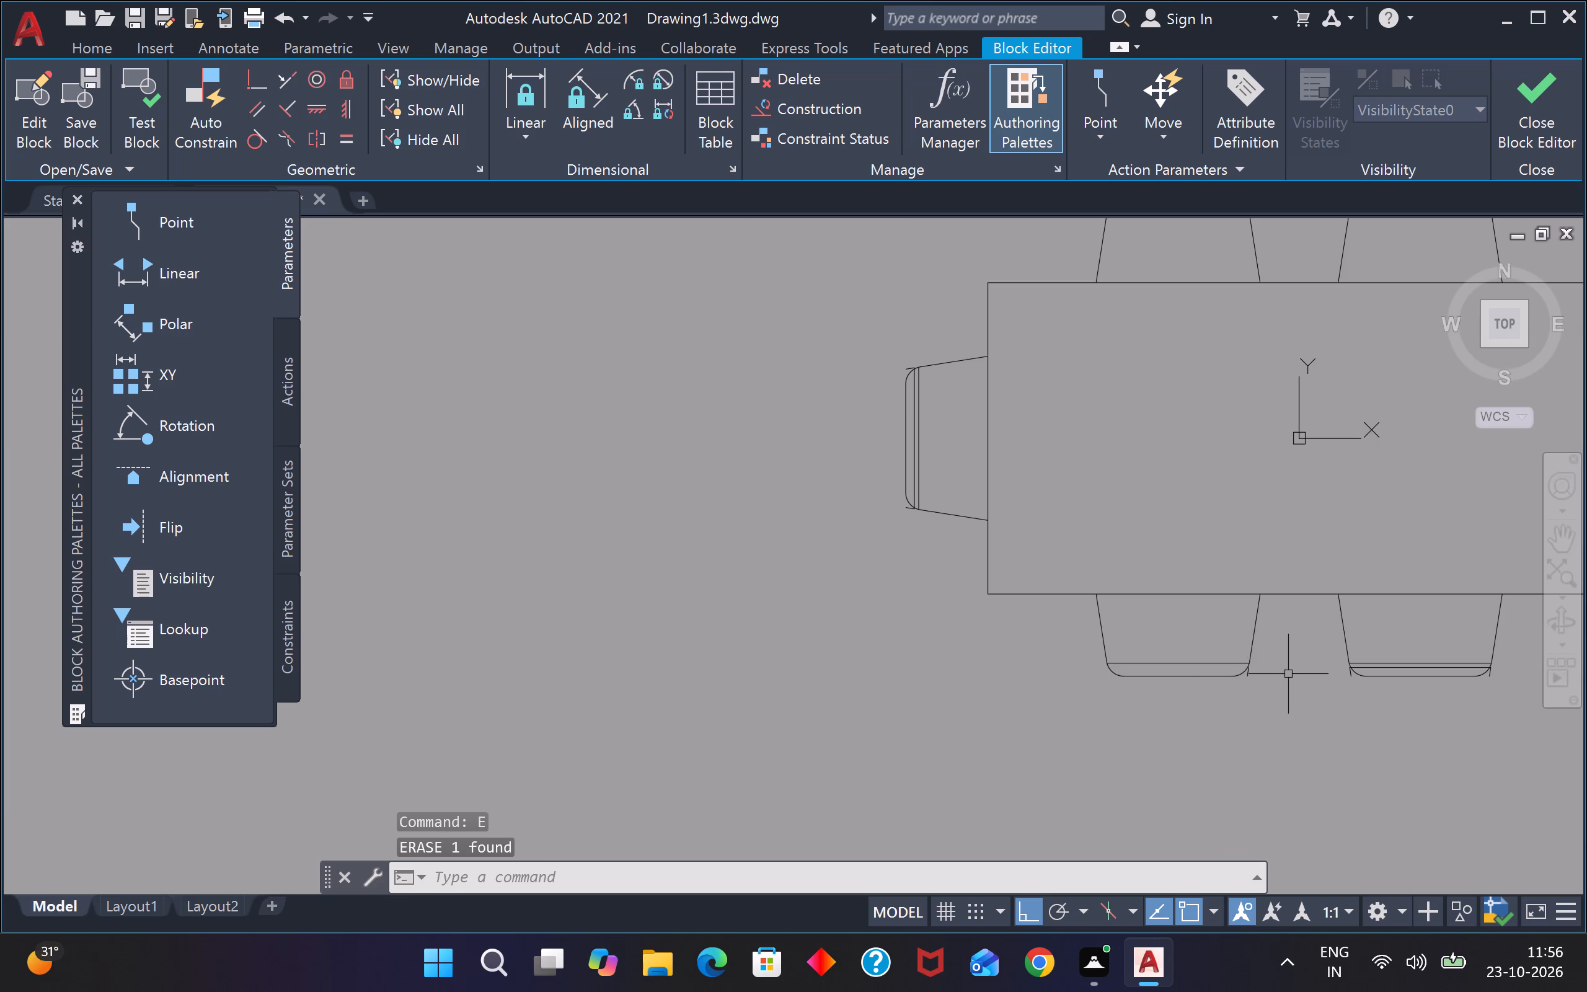
scroll(1273, 684, up, 3)
scroll(1190, 640, up, 2)
click(1175, 637)
click(1121, 664)
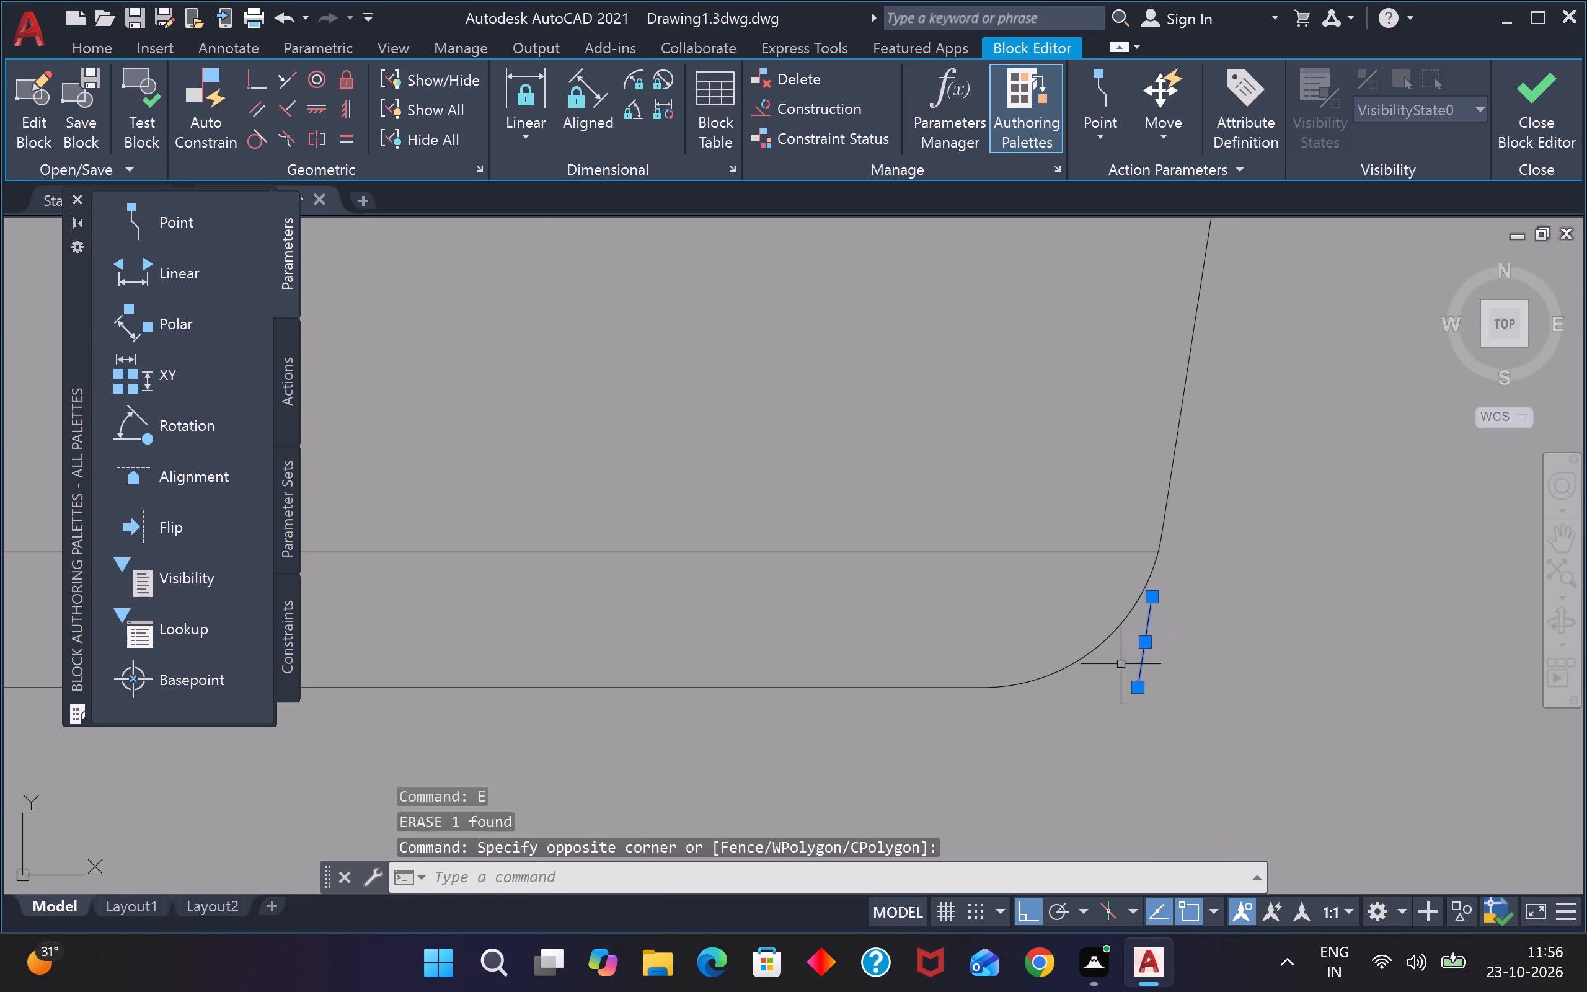
key(e)
key(space)
Erase the inner line of the southeast chair's backrest.
scroll(1182, 636, down, 6)
scroll(1364, 634, up, 4)
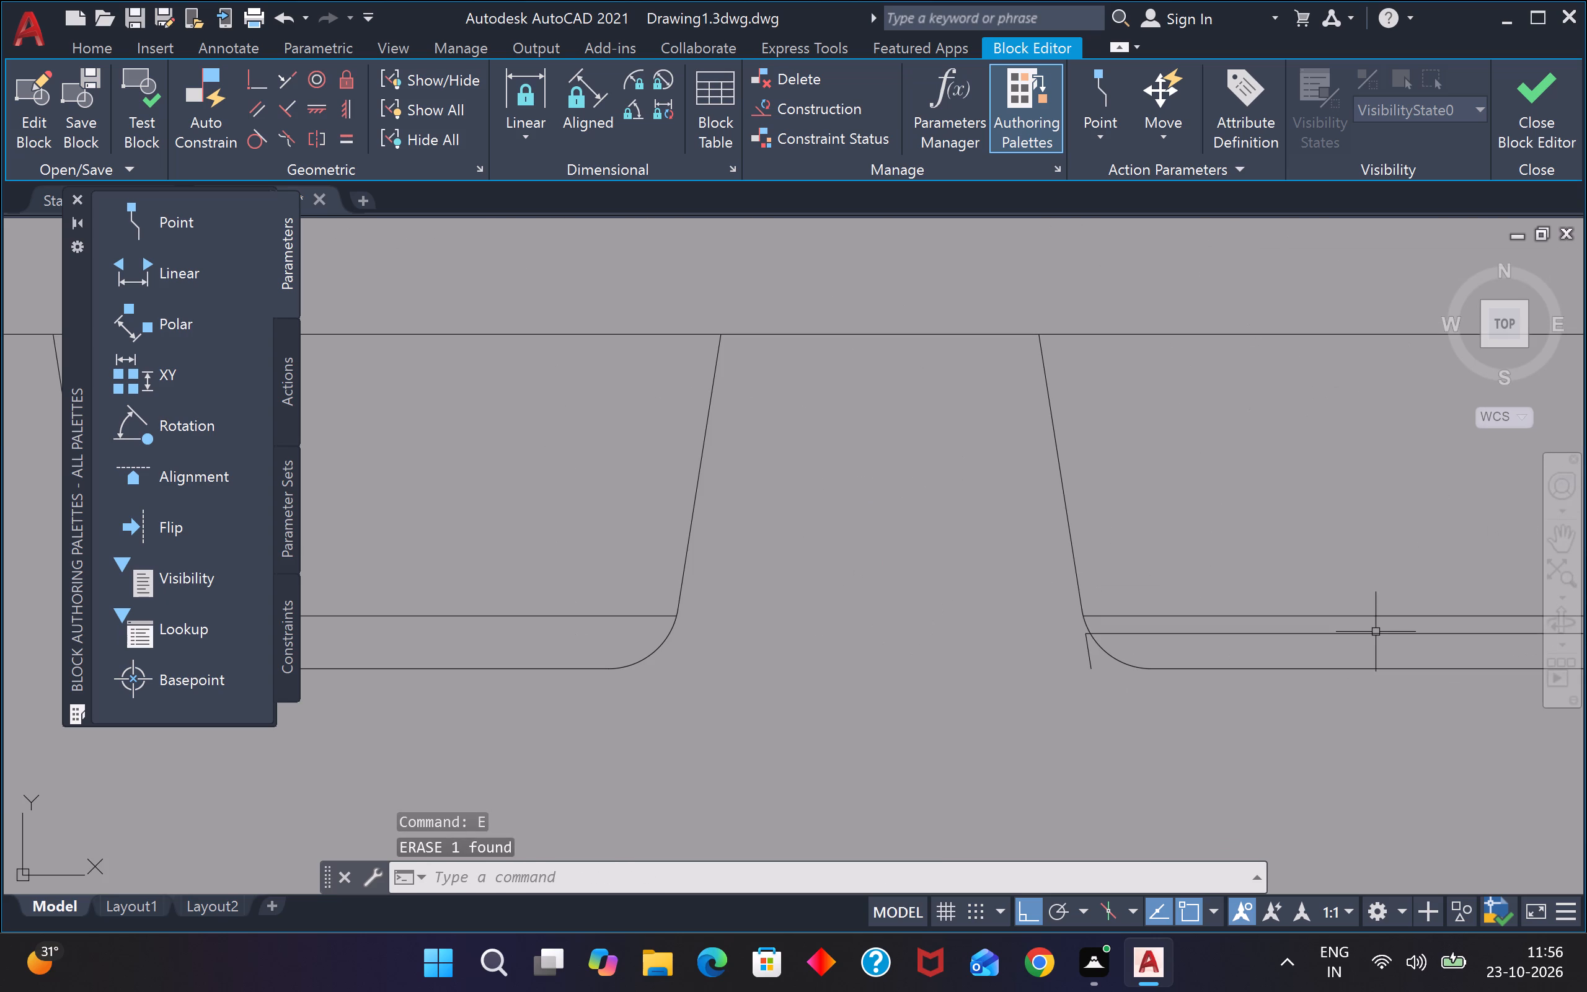
click(1376, 630)
text(e)
key(space)
Erase the two short leftover line stubs outside the southeast chair's rounded backrest corners.
scroll(1054, 653, up, 3)
click(1195, 660)
click(1151, 683)
key(e)
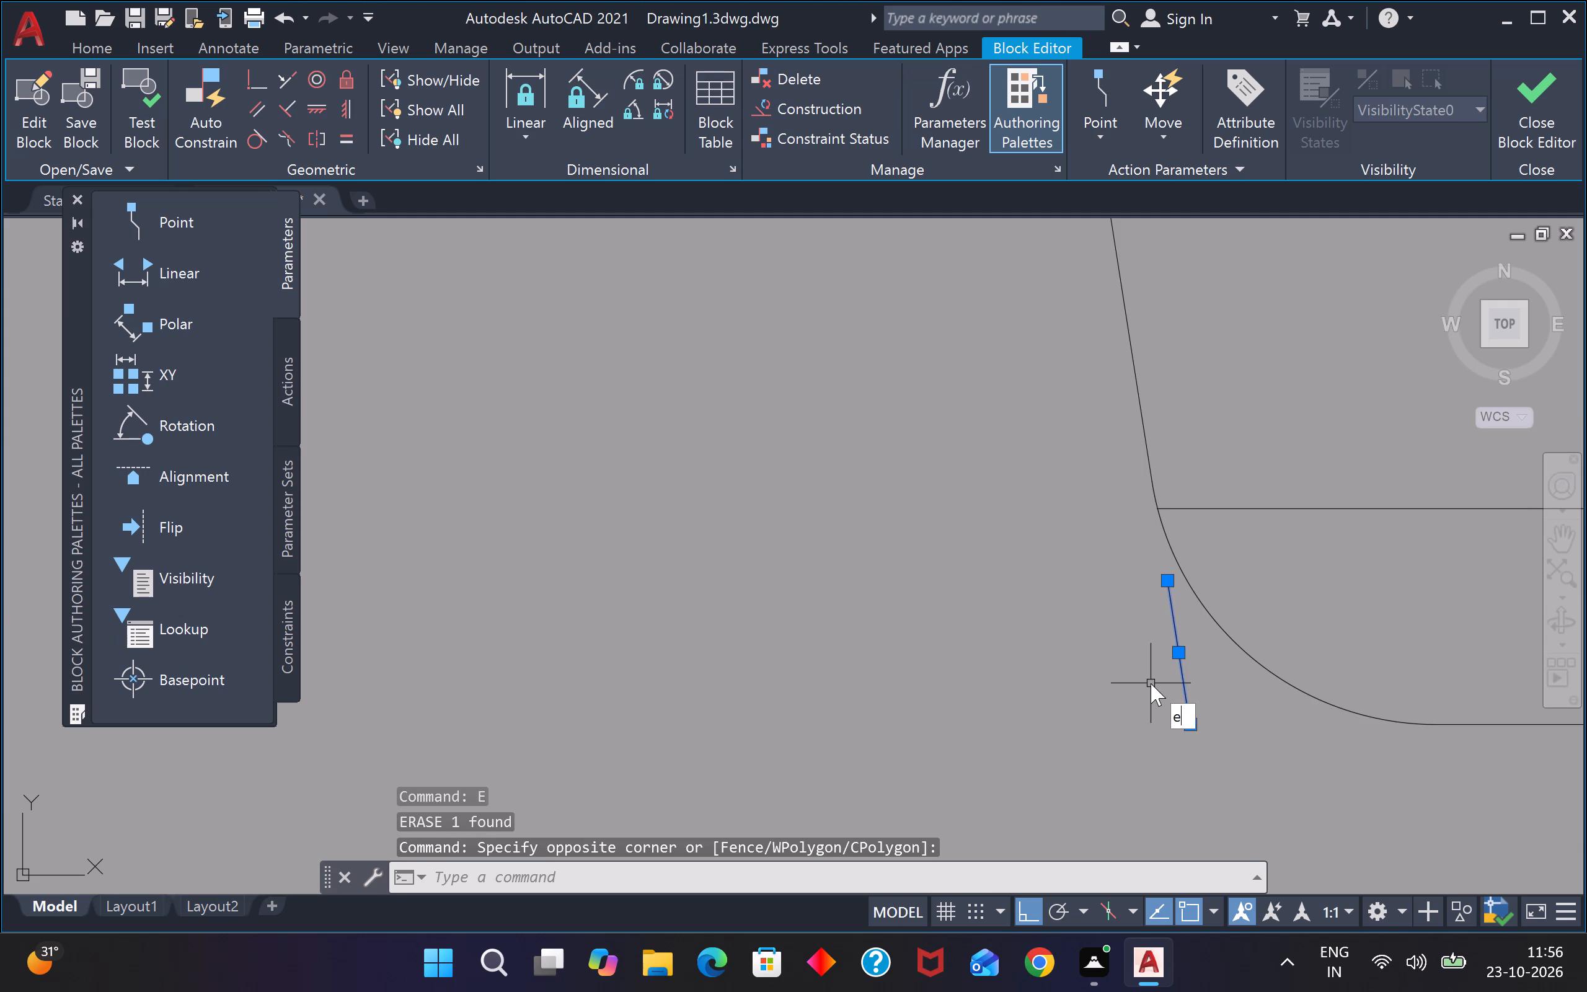
key(space)
scroll(1151, 683, down, 4)
scroll(1275, 697, down, 2)
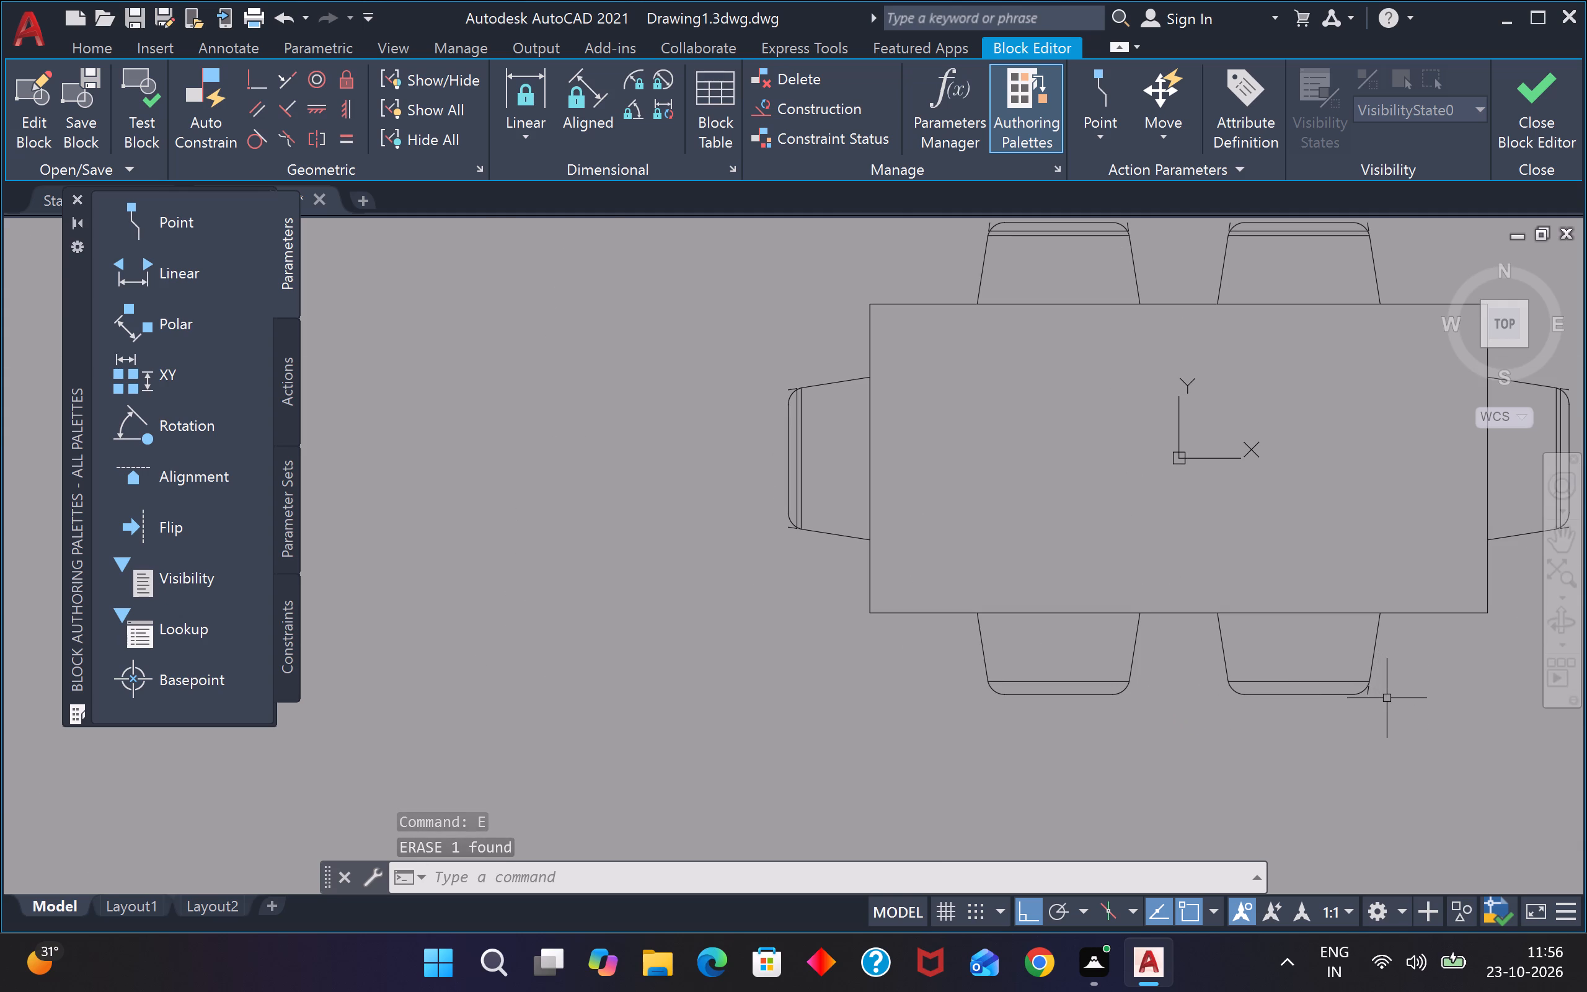
scroll(1390, 699, up, 3)
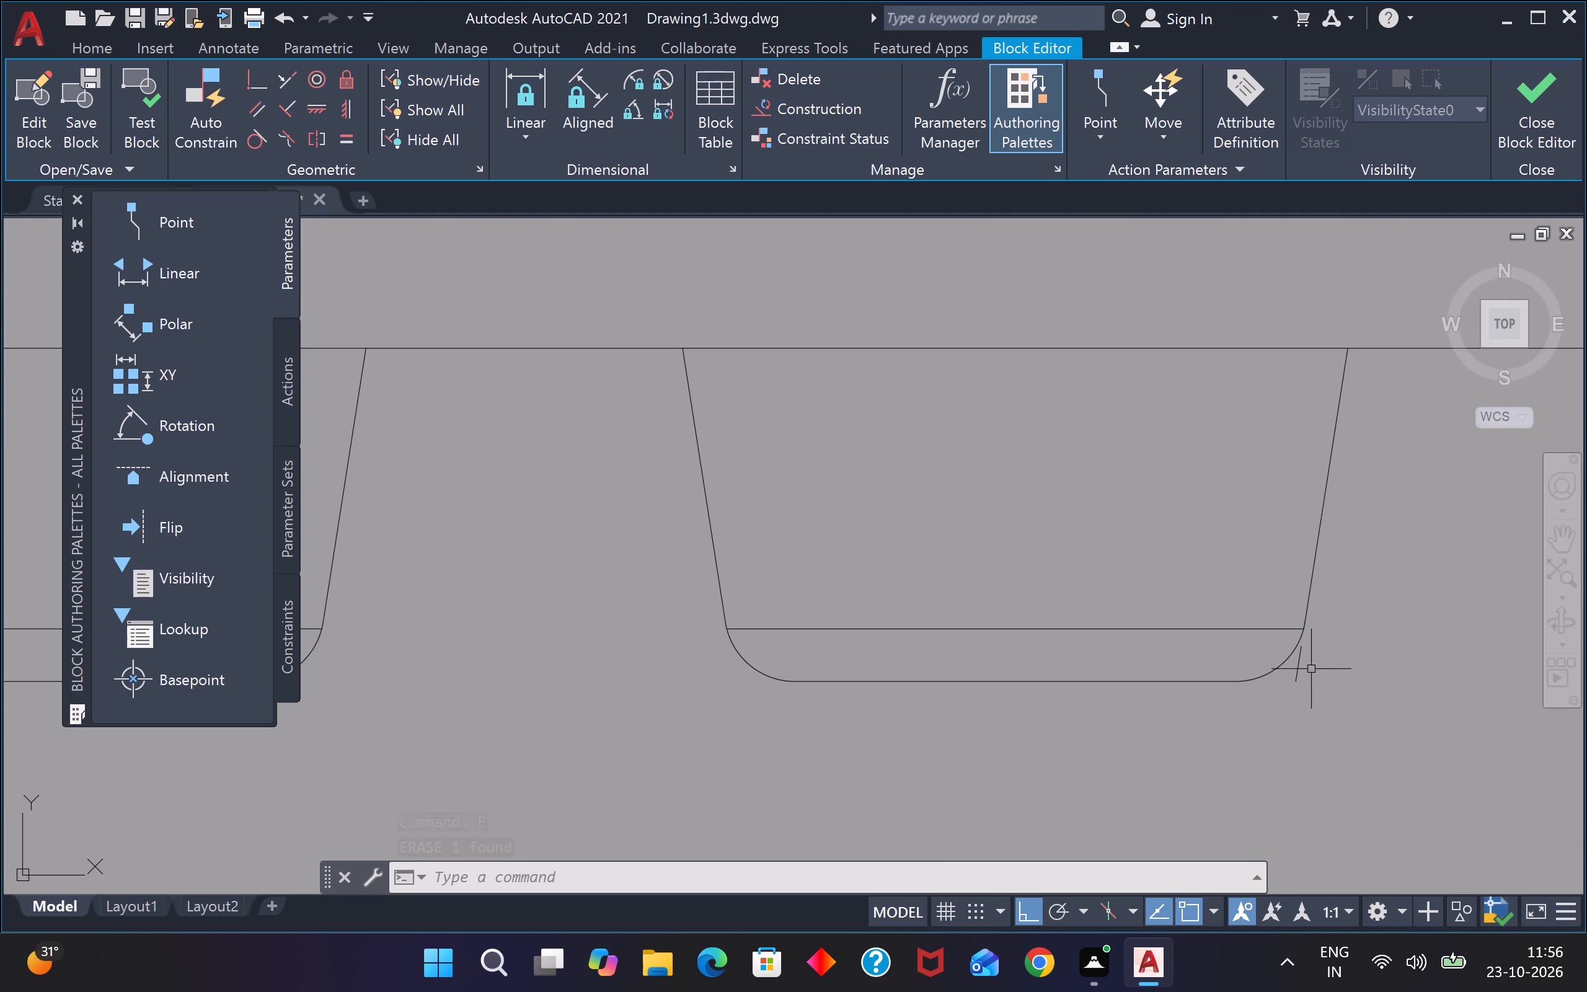
scroll(1311, 669, up, 3)
click(1311, 669)
click(1193, 723)
text(e)
key(space)
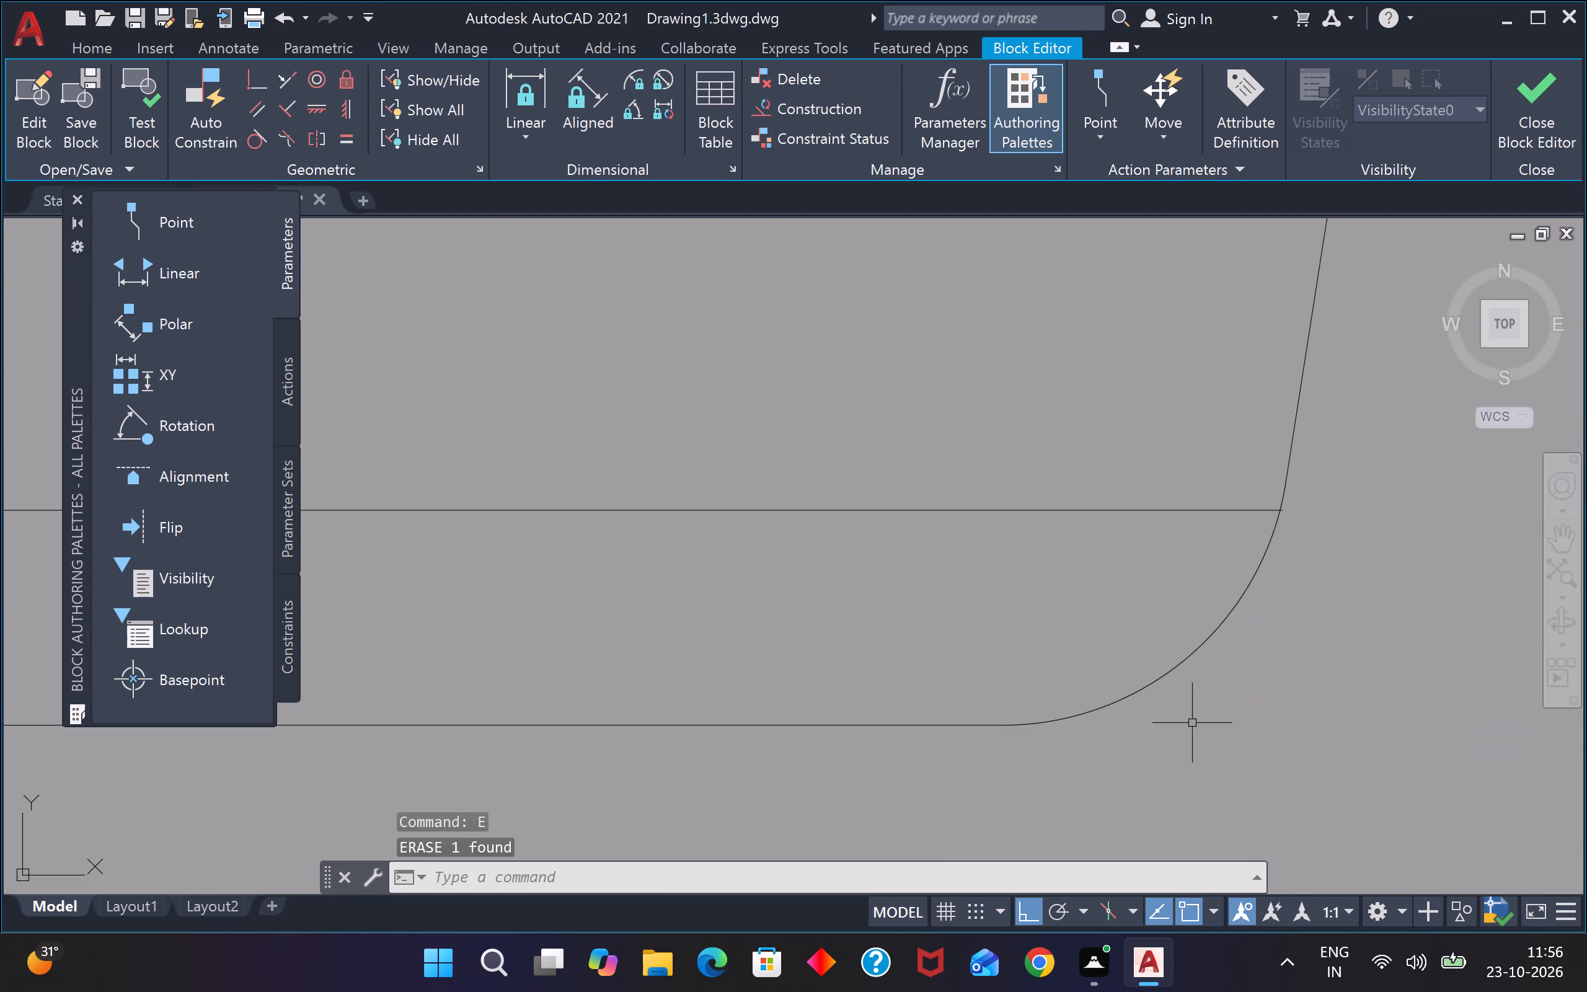
scroll(1193, 723, down, 8)
scroll(1260, 689, down, 3)
scroll(1300, 623, up, 4)
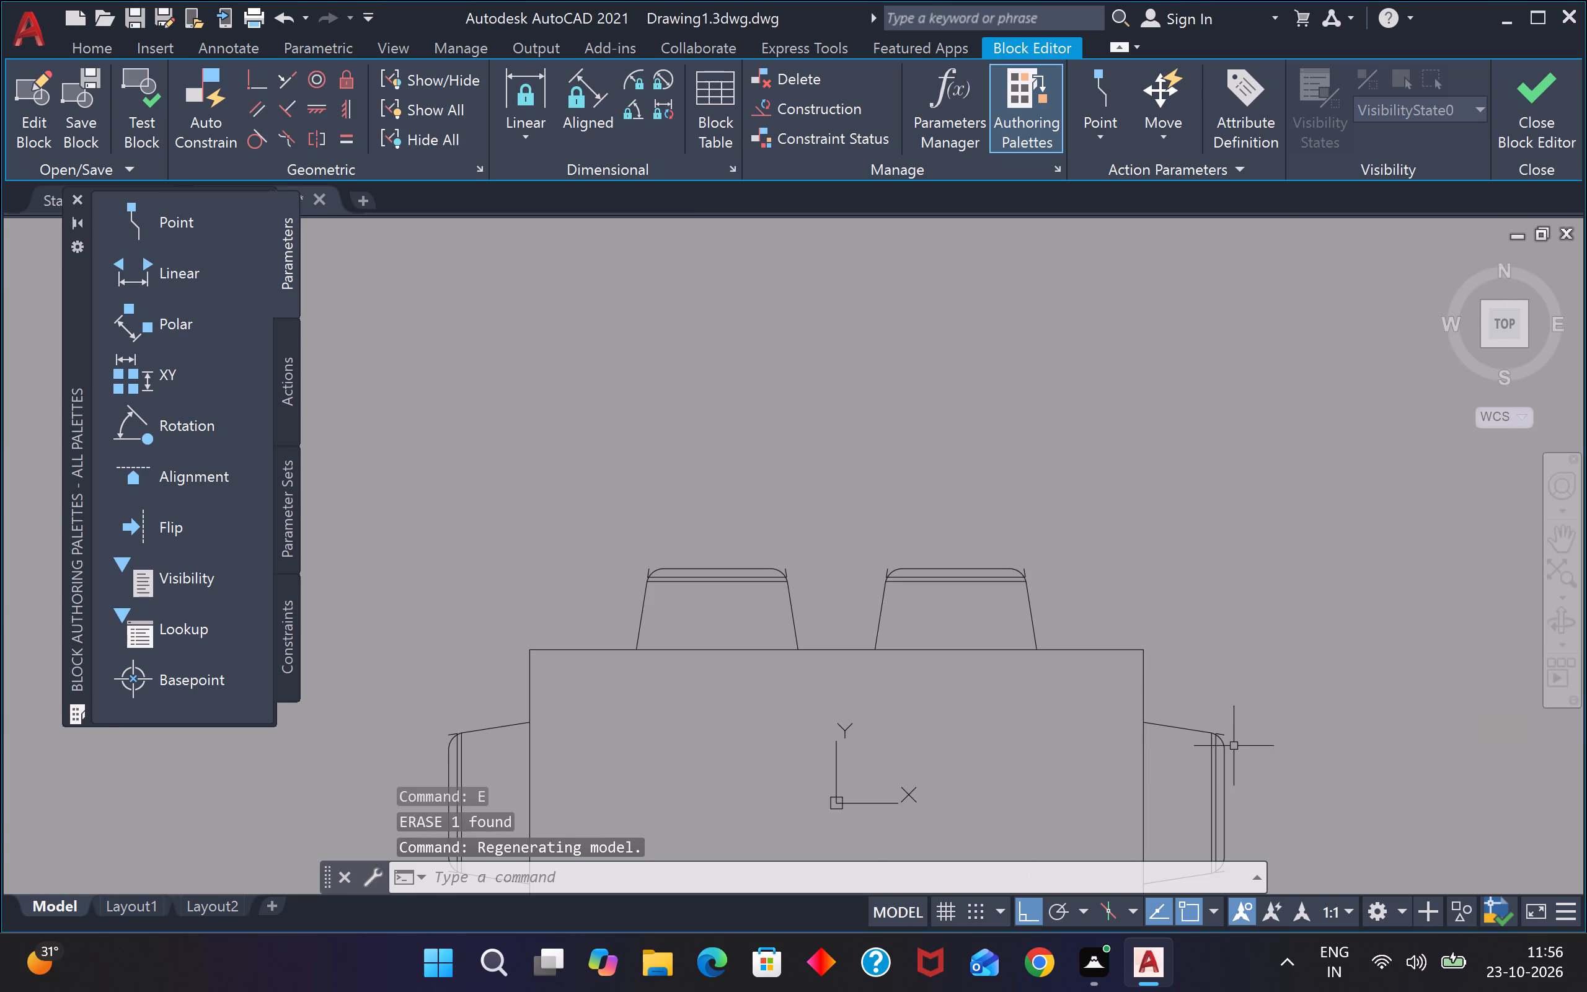
Erase the inner line of the east chair's backrest, keeping the seat edge and the outer back line.
scroll(1233, 747, up, 4)
scroll(1170, 768, up, 2)
click(1124, 749)
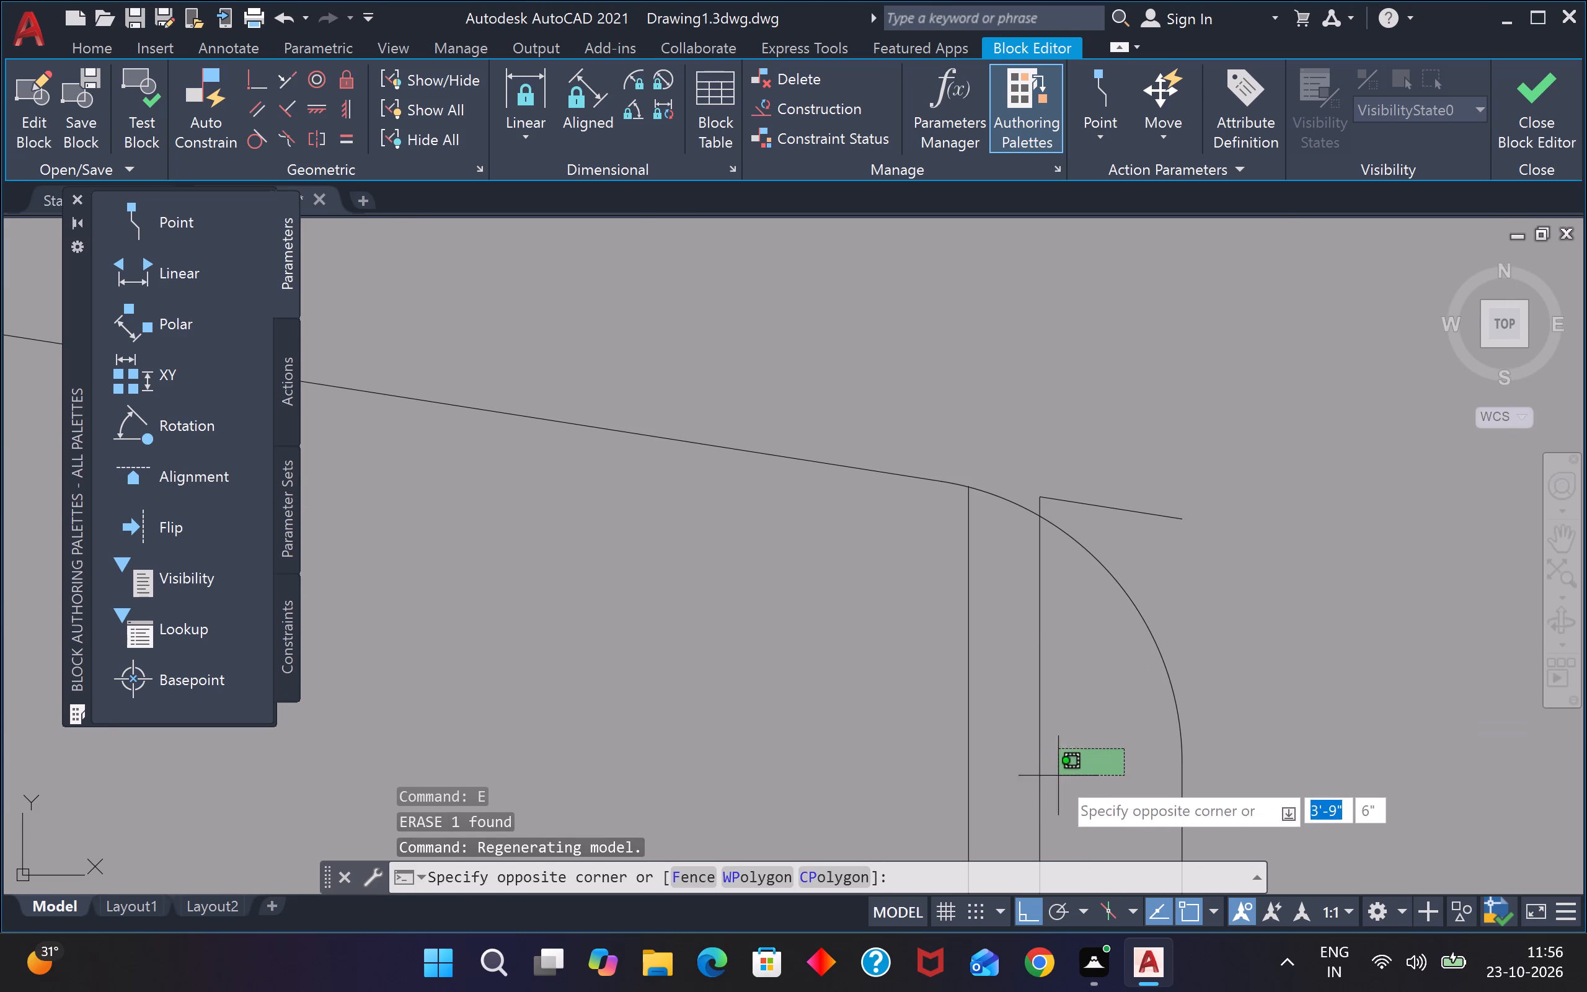
click(1035, 788)
text(e)
key(space)
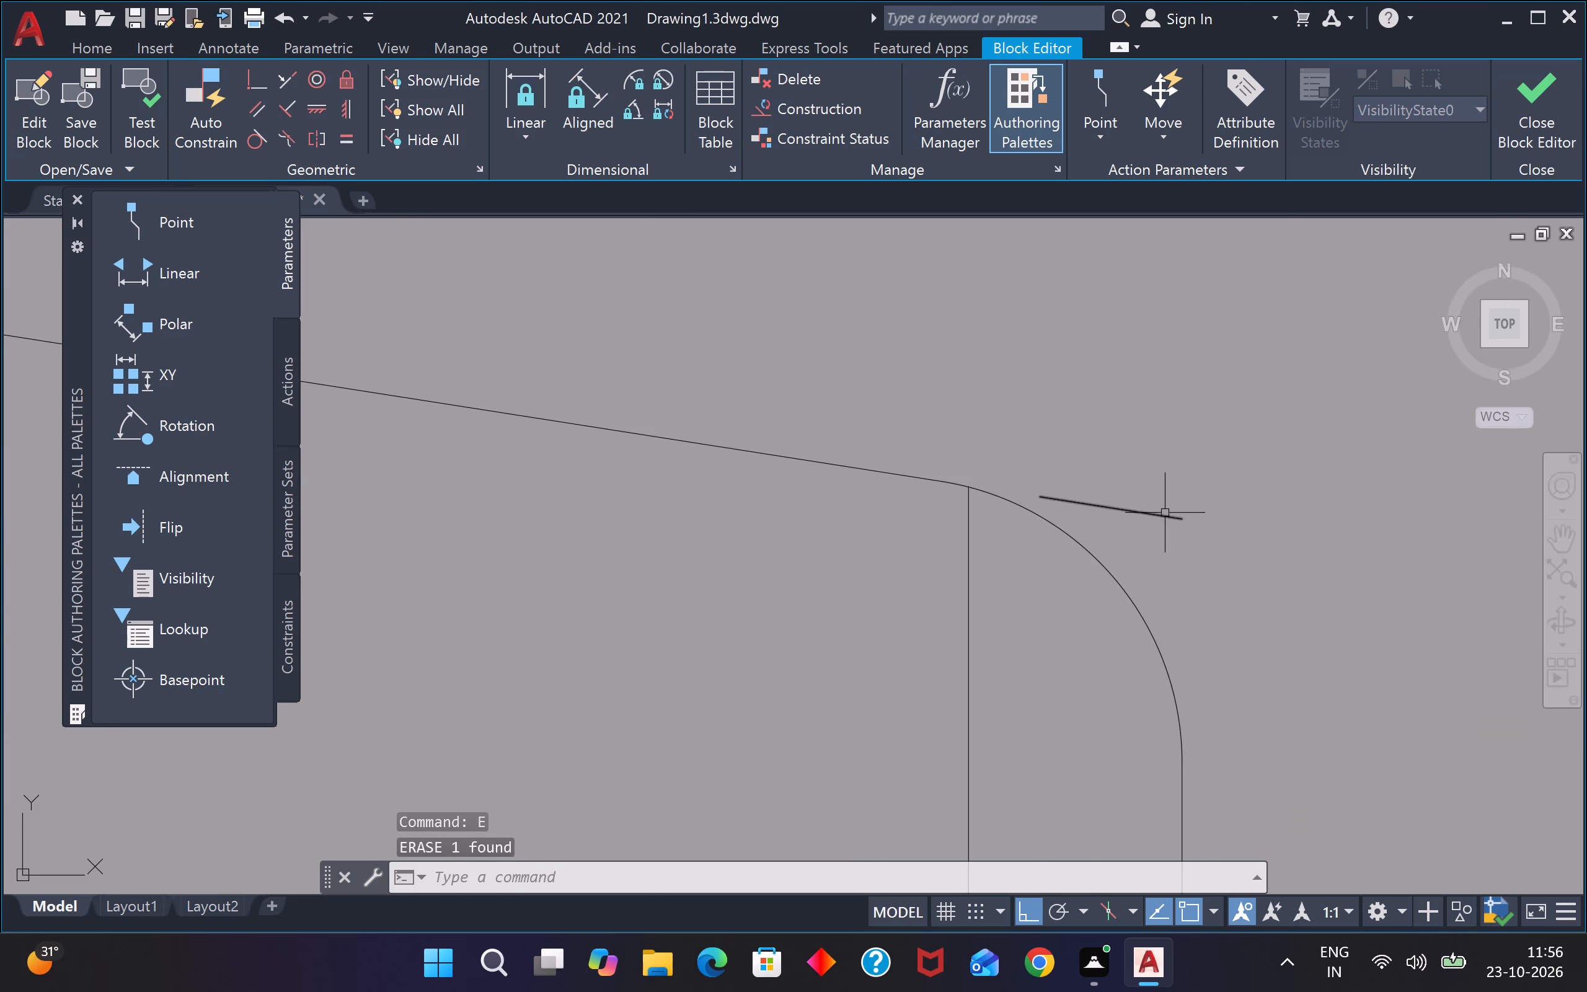
Erase the two short leftover line stubs outside the east chair's rounded backrest corners.
click(1165, 513)
key(e)
key(space)
scroll(1182, 536, down, 5)
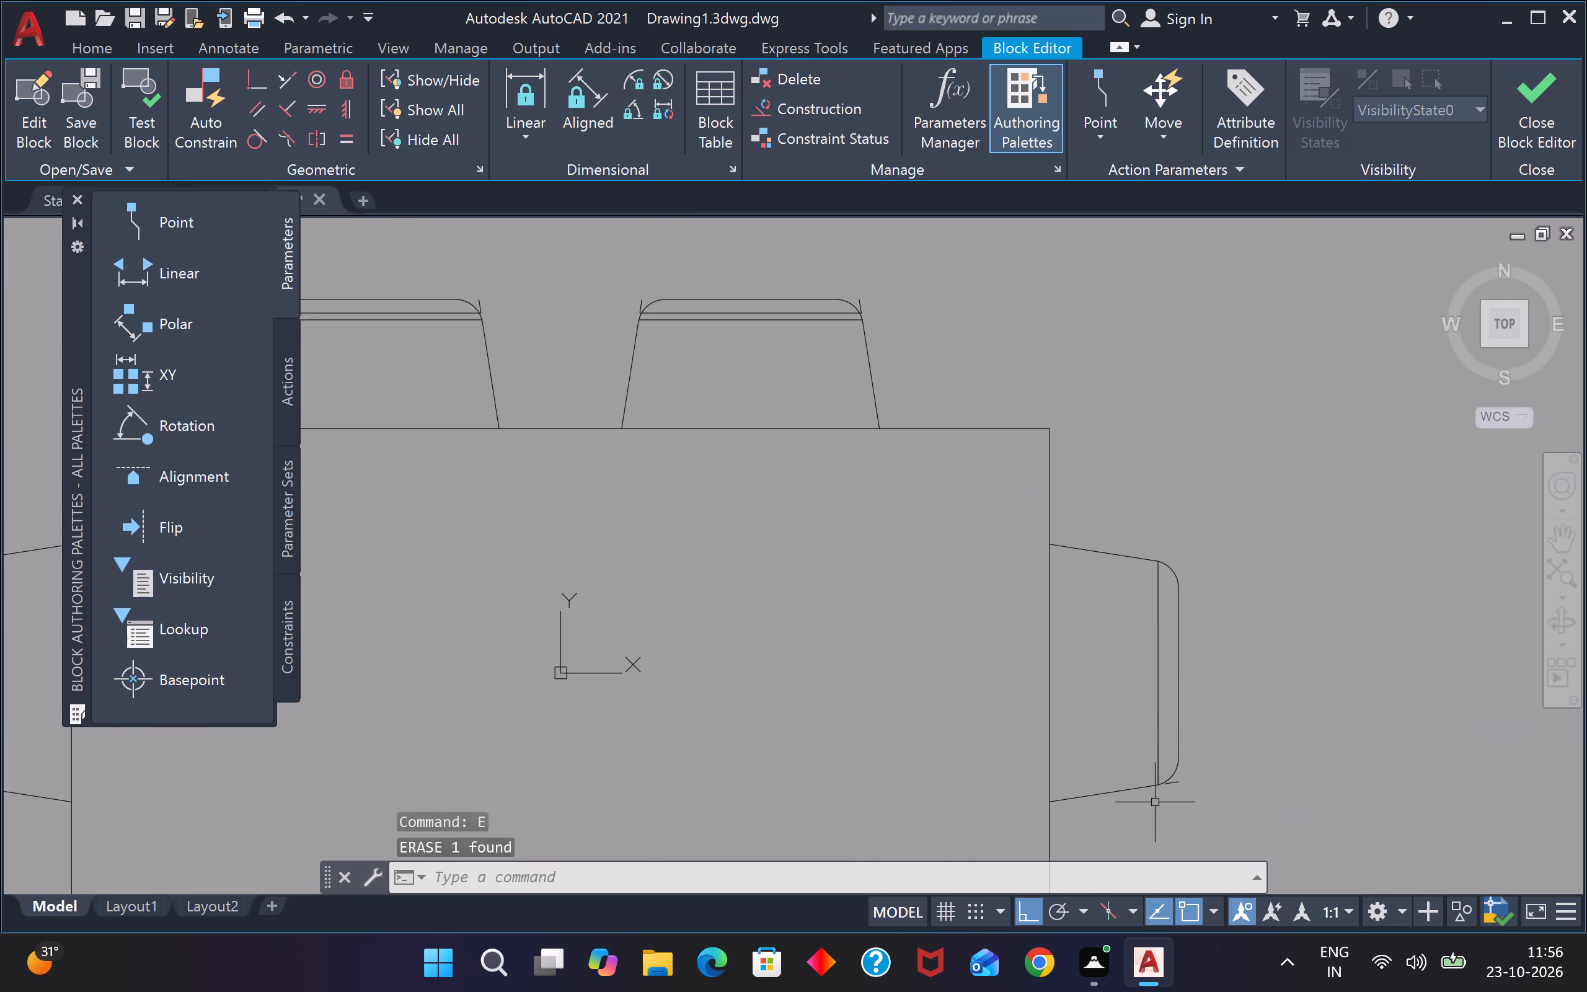
scroll(1157, 798, up, 4)
click(1222, 721)
click(1196, 759)
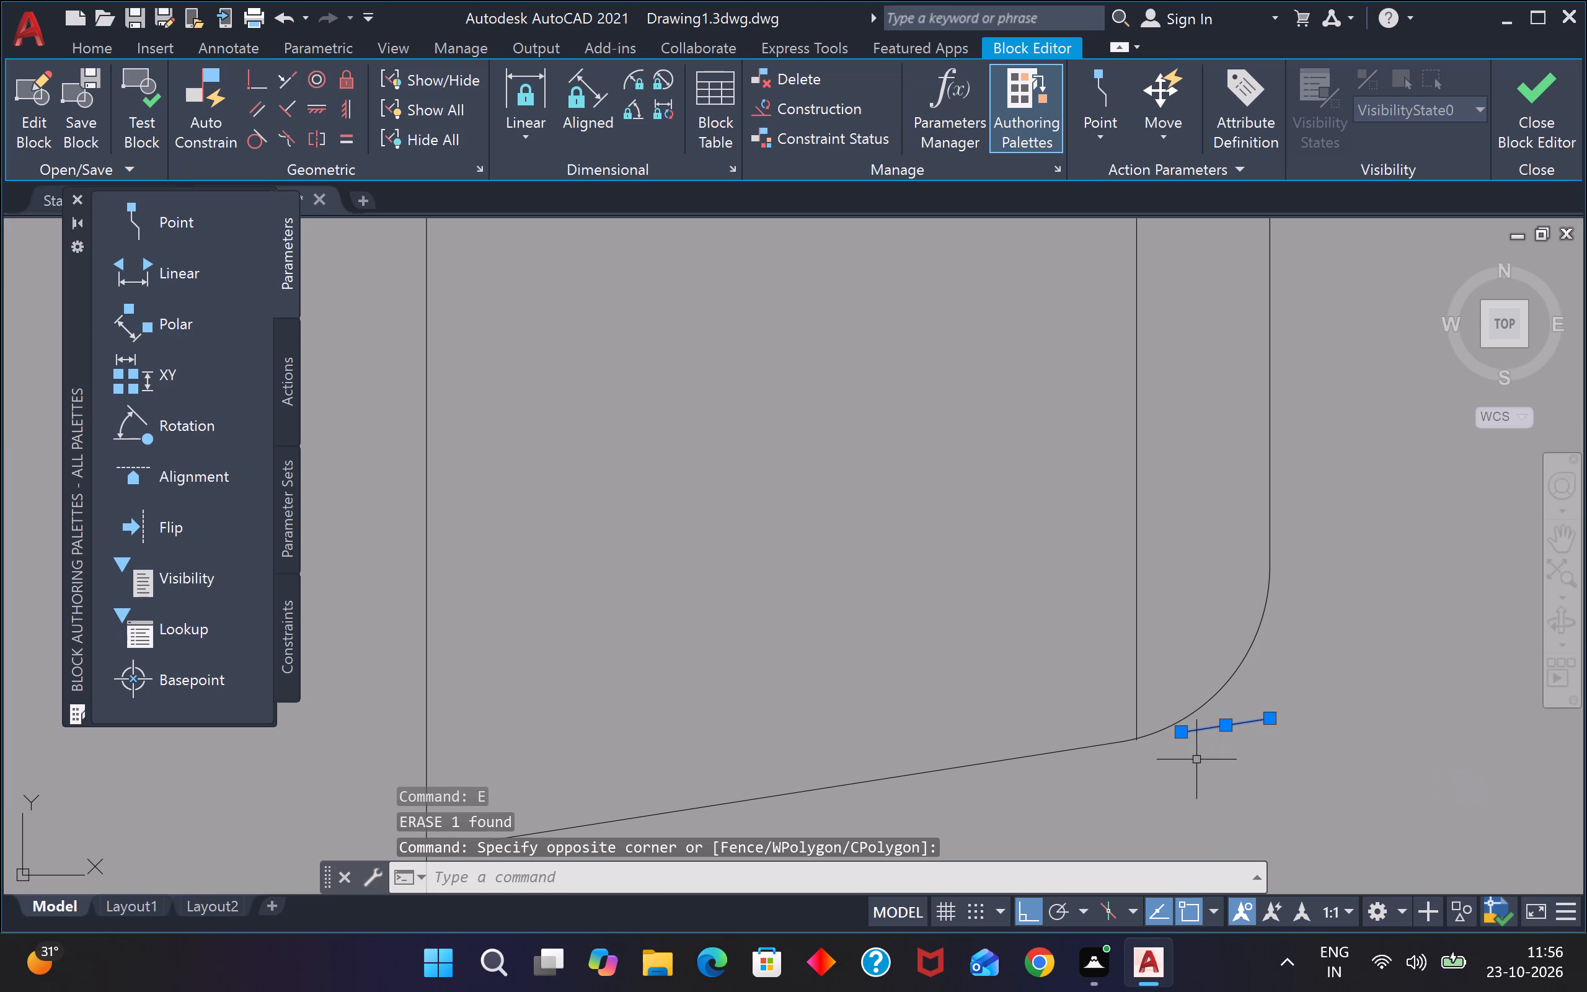
key(e)
key(space)
scroll(1194, 753, down, 8)
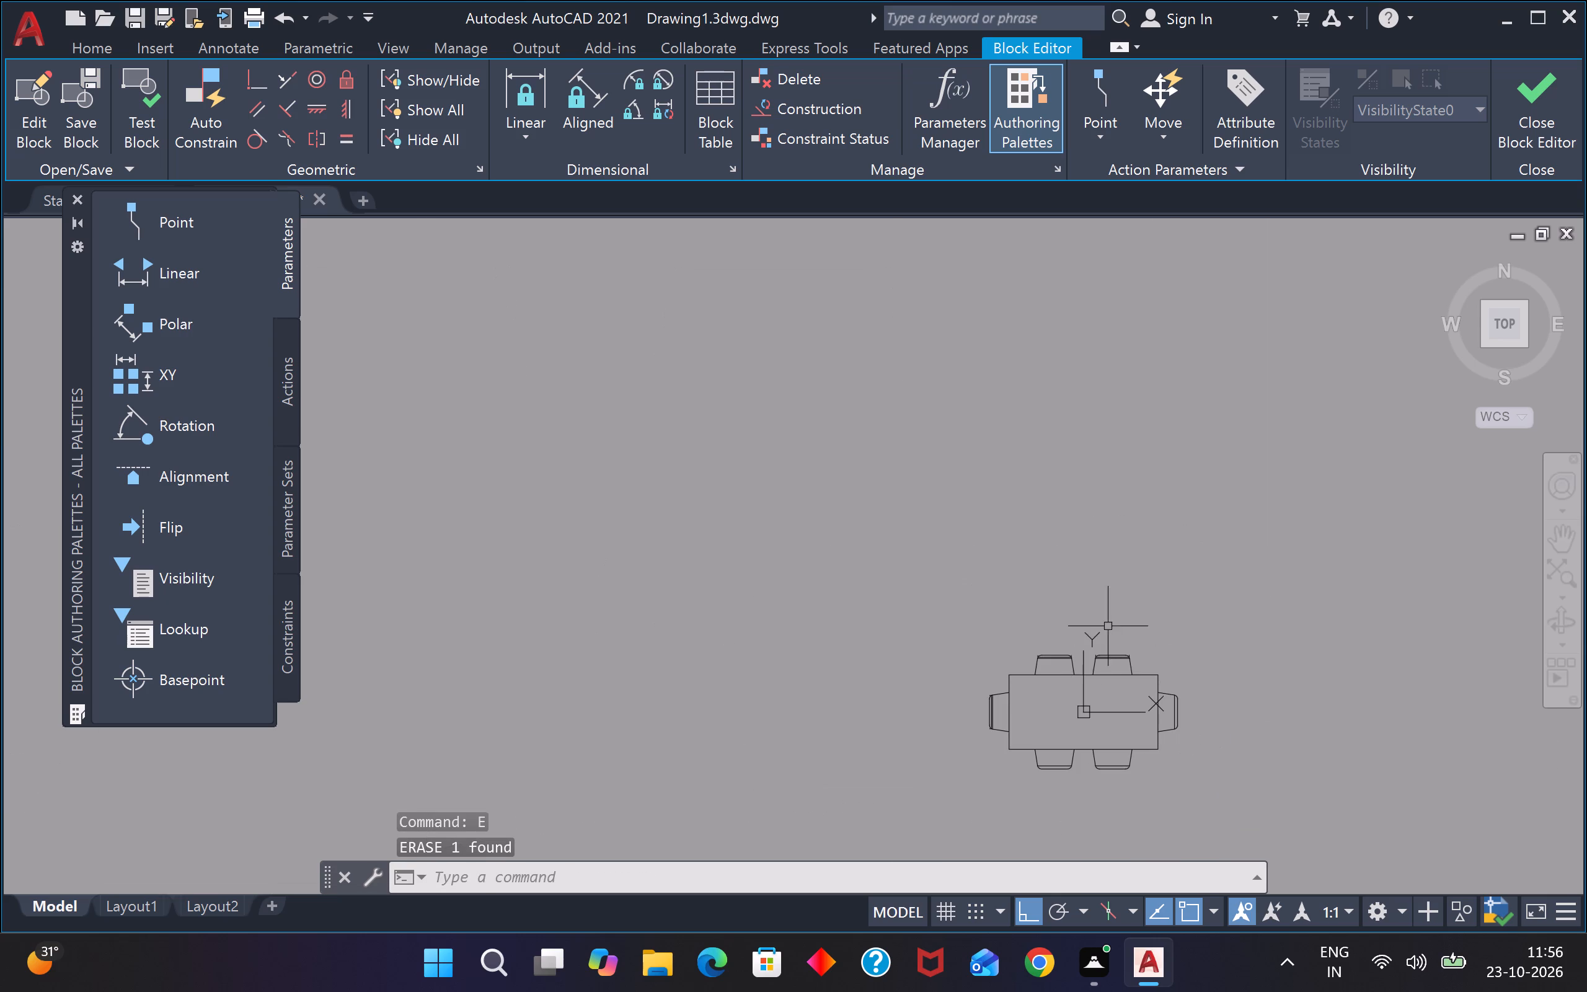
Erase the inner line of the northeast chair's backrest, keeping the seat edge and the outer back line.
scroll(1108, 660, up, 6)
drag(1108, 659, 1105, 666)
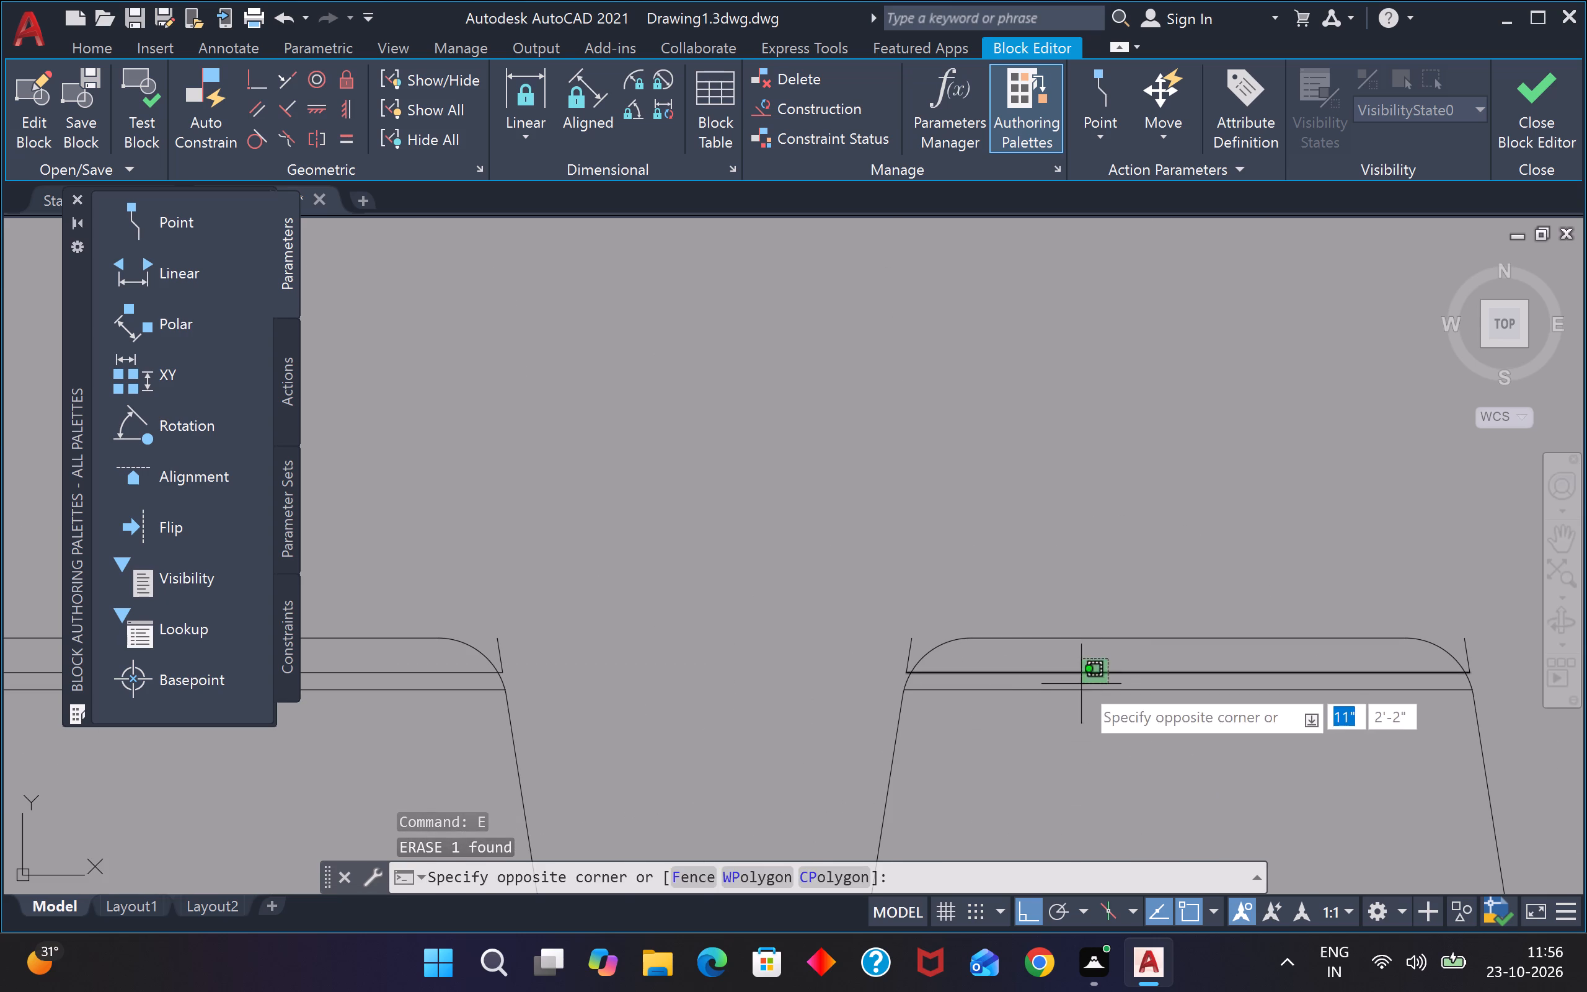
click(1081, 684)
text(e)
key(space)
Erase the two short leftover line stubs outside the northeast chair's rounded backrest corners.
scroll(926, 655, up, 4)
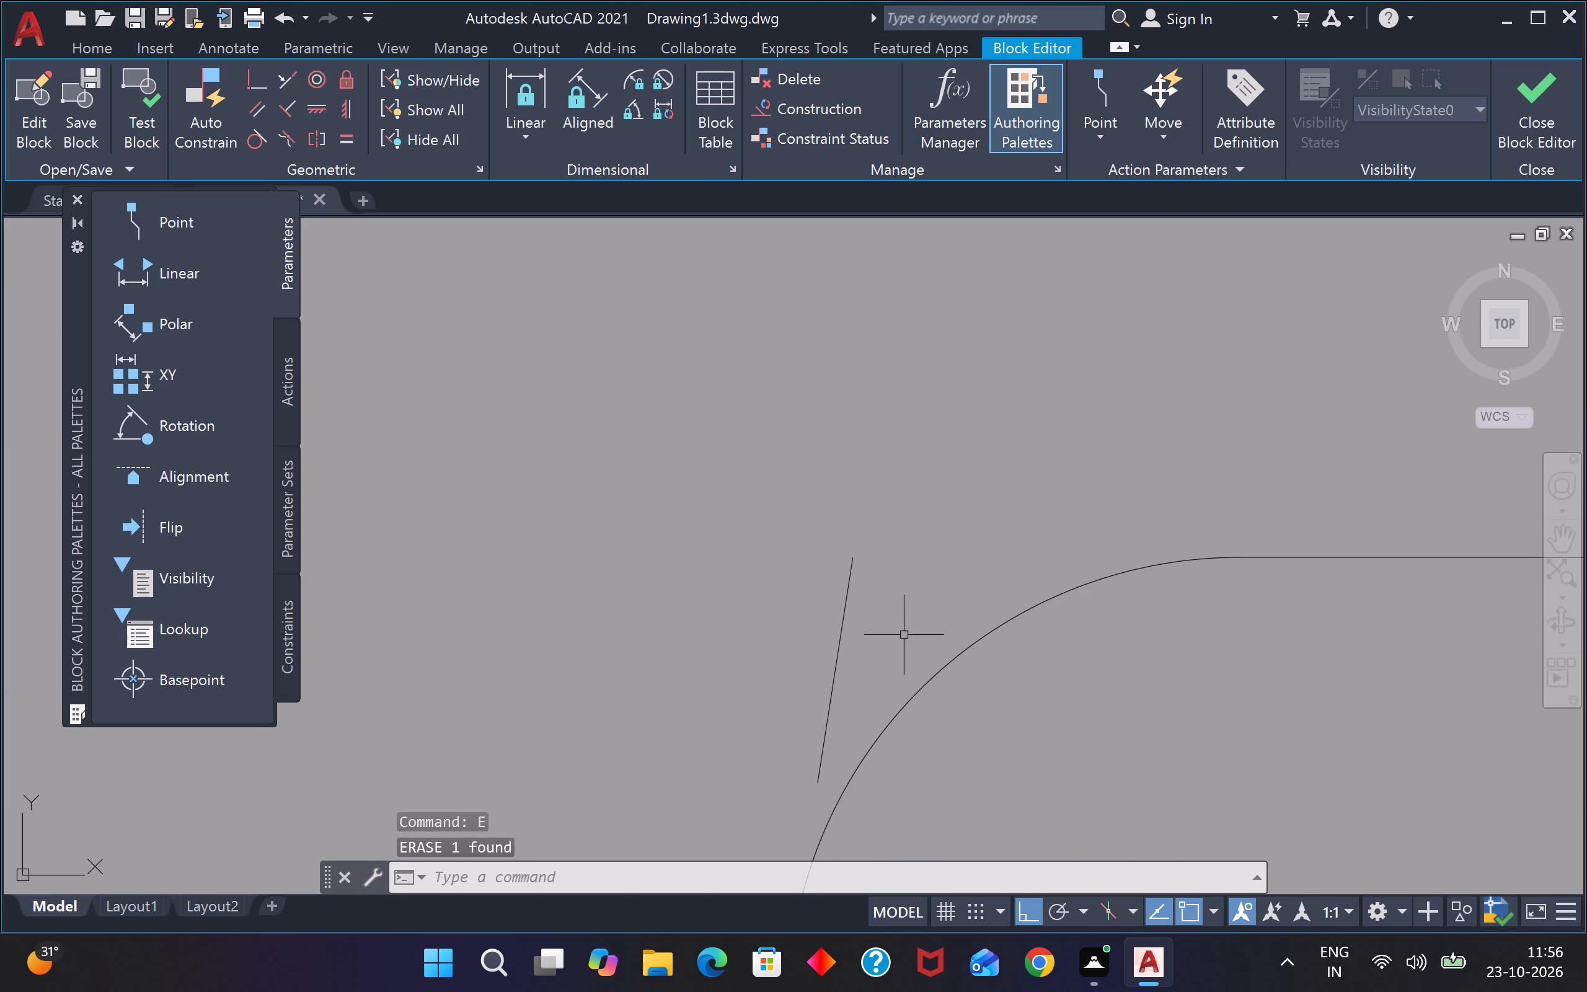
drag(882, 619, 873, 621)
click(782, 648)
text(e)
key(space)
scroll(925, 583, down, 6)
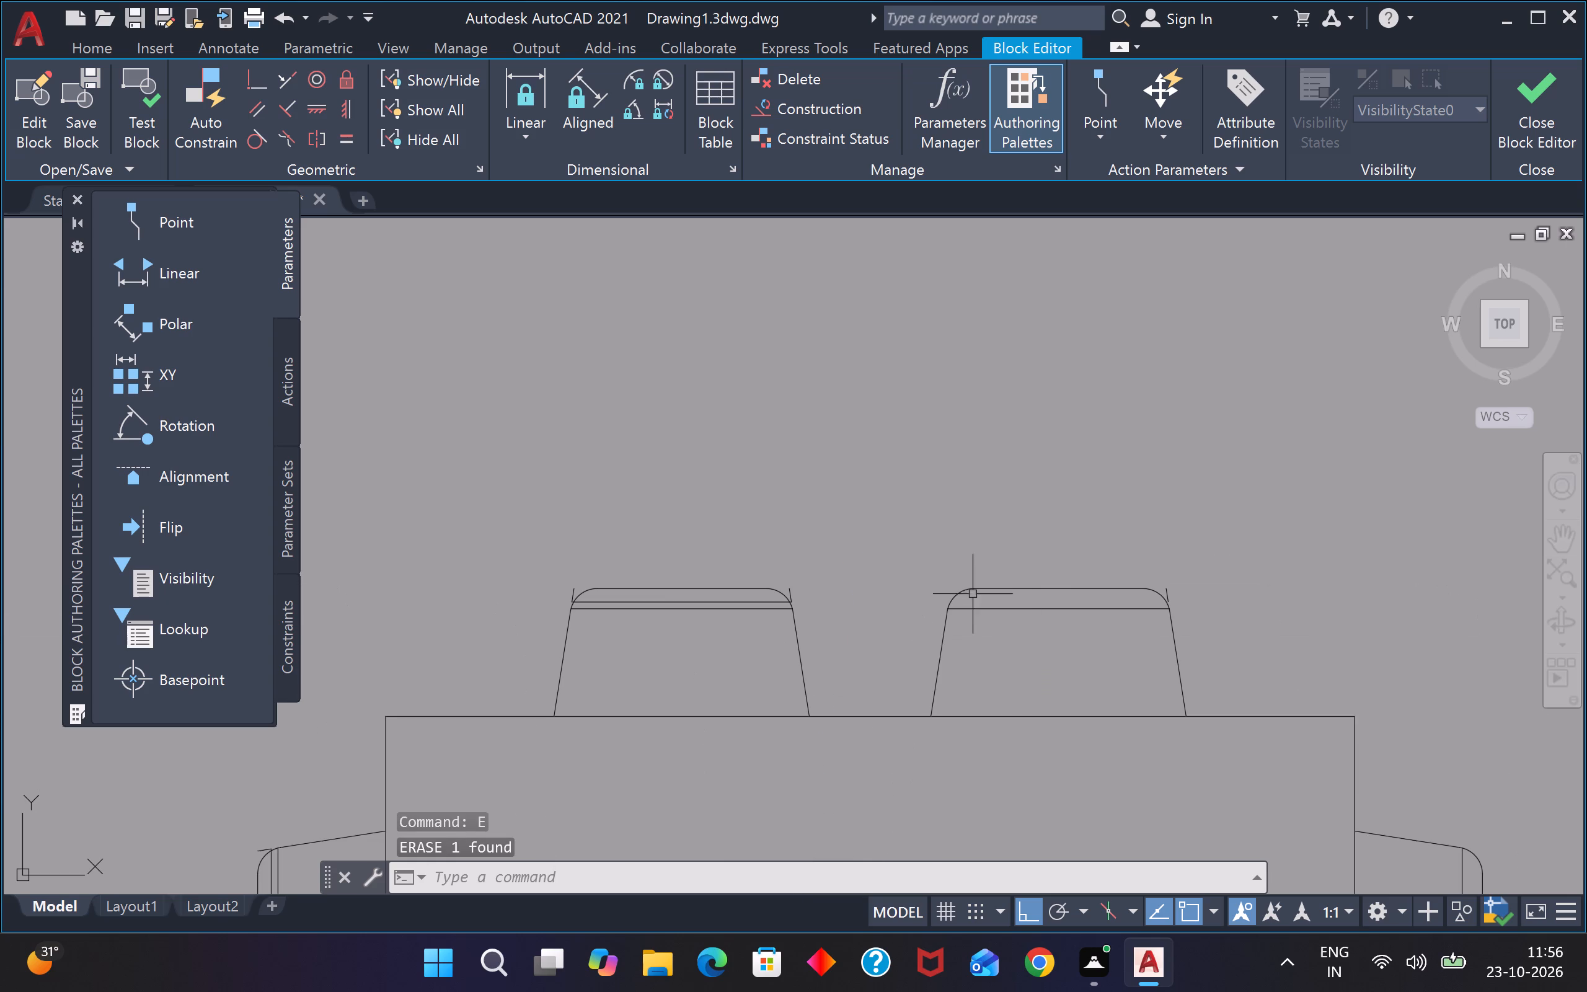
scroll(1188, 591, up, 3)
click(1138, 598)
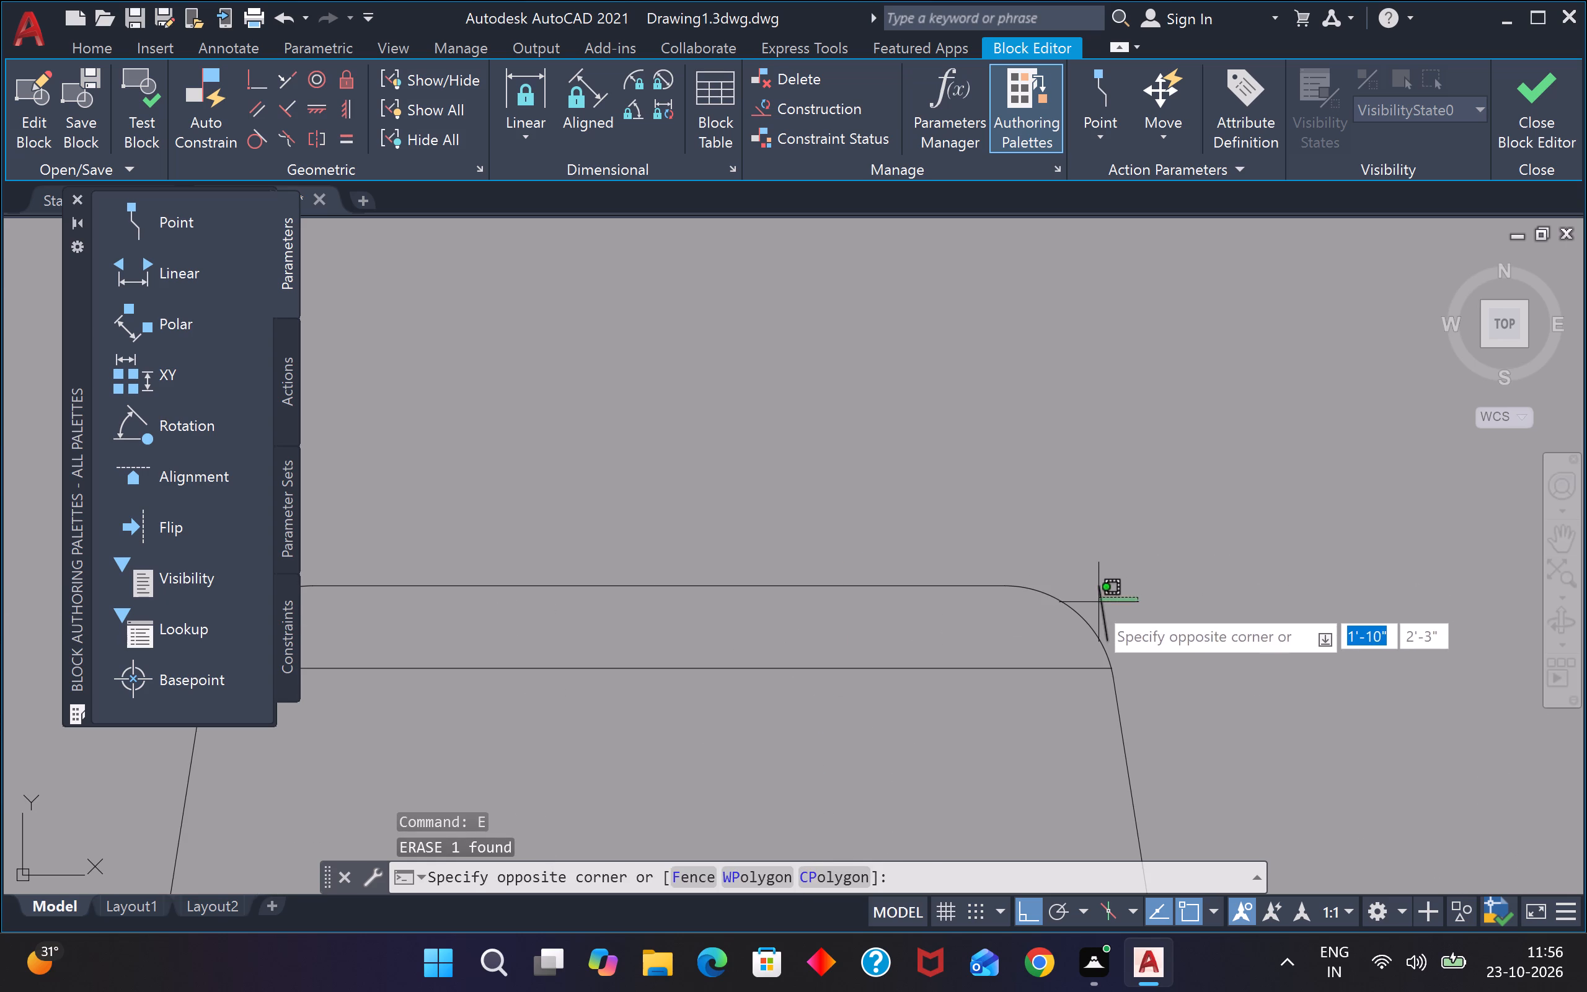
click(1094, 603)
text(e)
key(space)
scroll(1074, 603, down, 4)
Erase the inner line of the northwest chair's backrest, keeping the seat edge and the outer back line.
scroll(678, 611, up, 5)
click(678, 560)
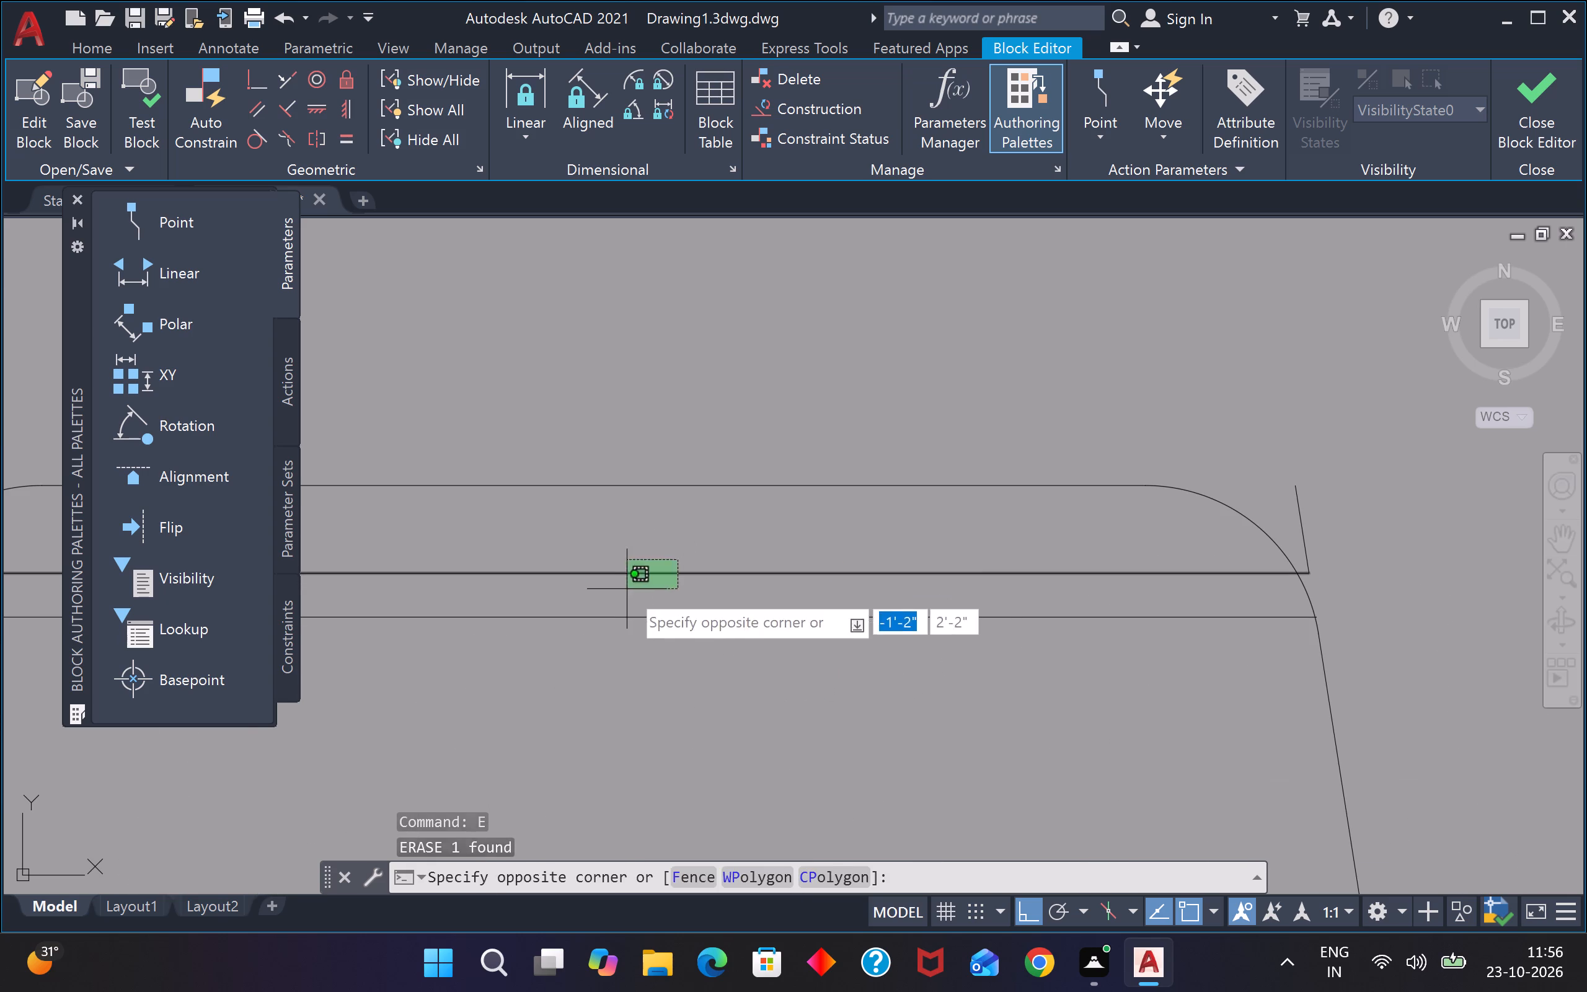
click(627, 589)
key(e)
key(space)
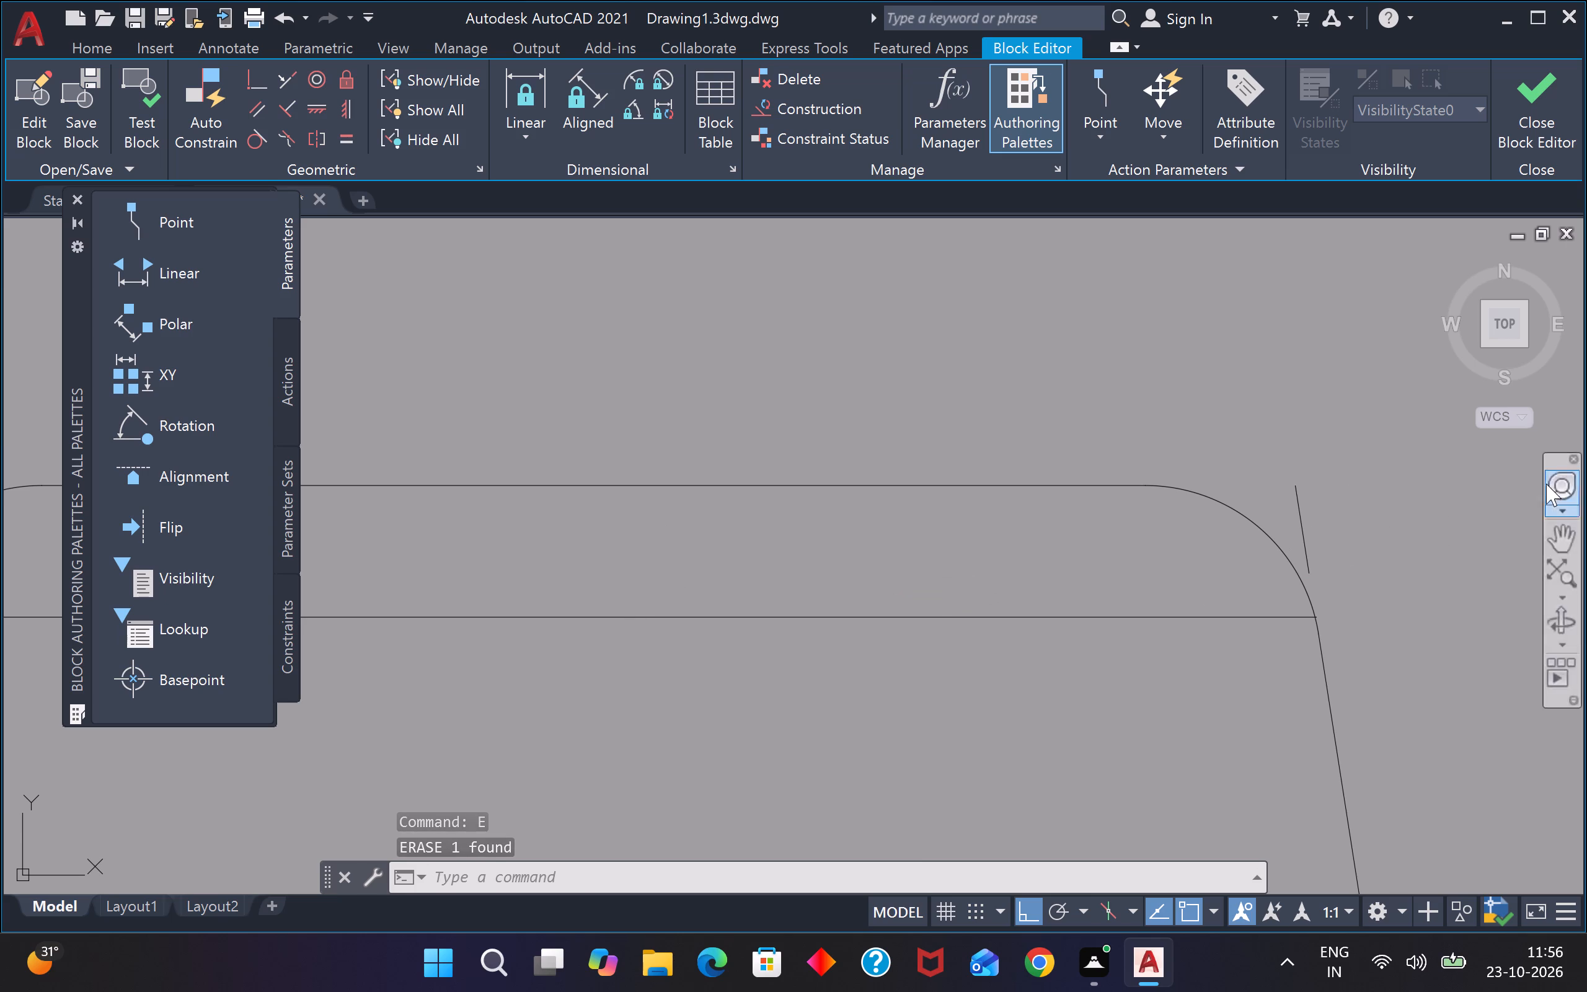
Erase the two short leftover line stubs outside the northwest chair's rounded backrest corners.
click(1357, 500)
click(1279, 516)
text(e)
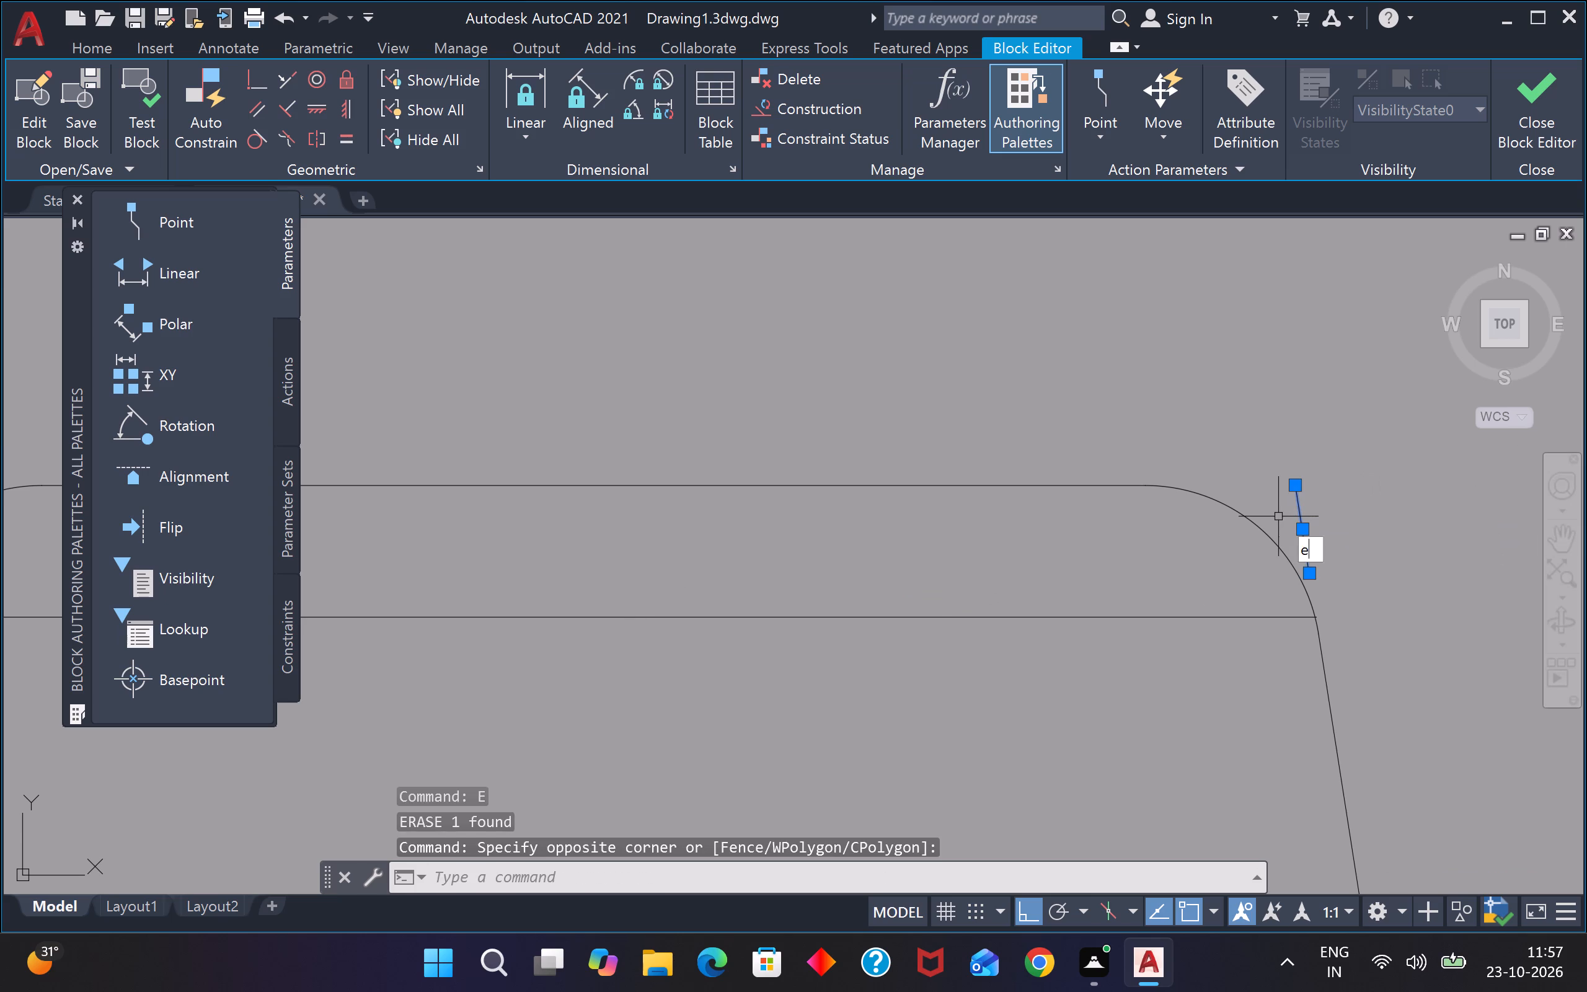
key(space)
scroll(1276, 515, down, 4)
scroll(1038, 538, up, 4)
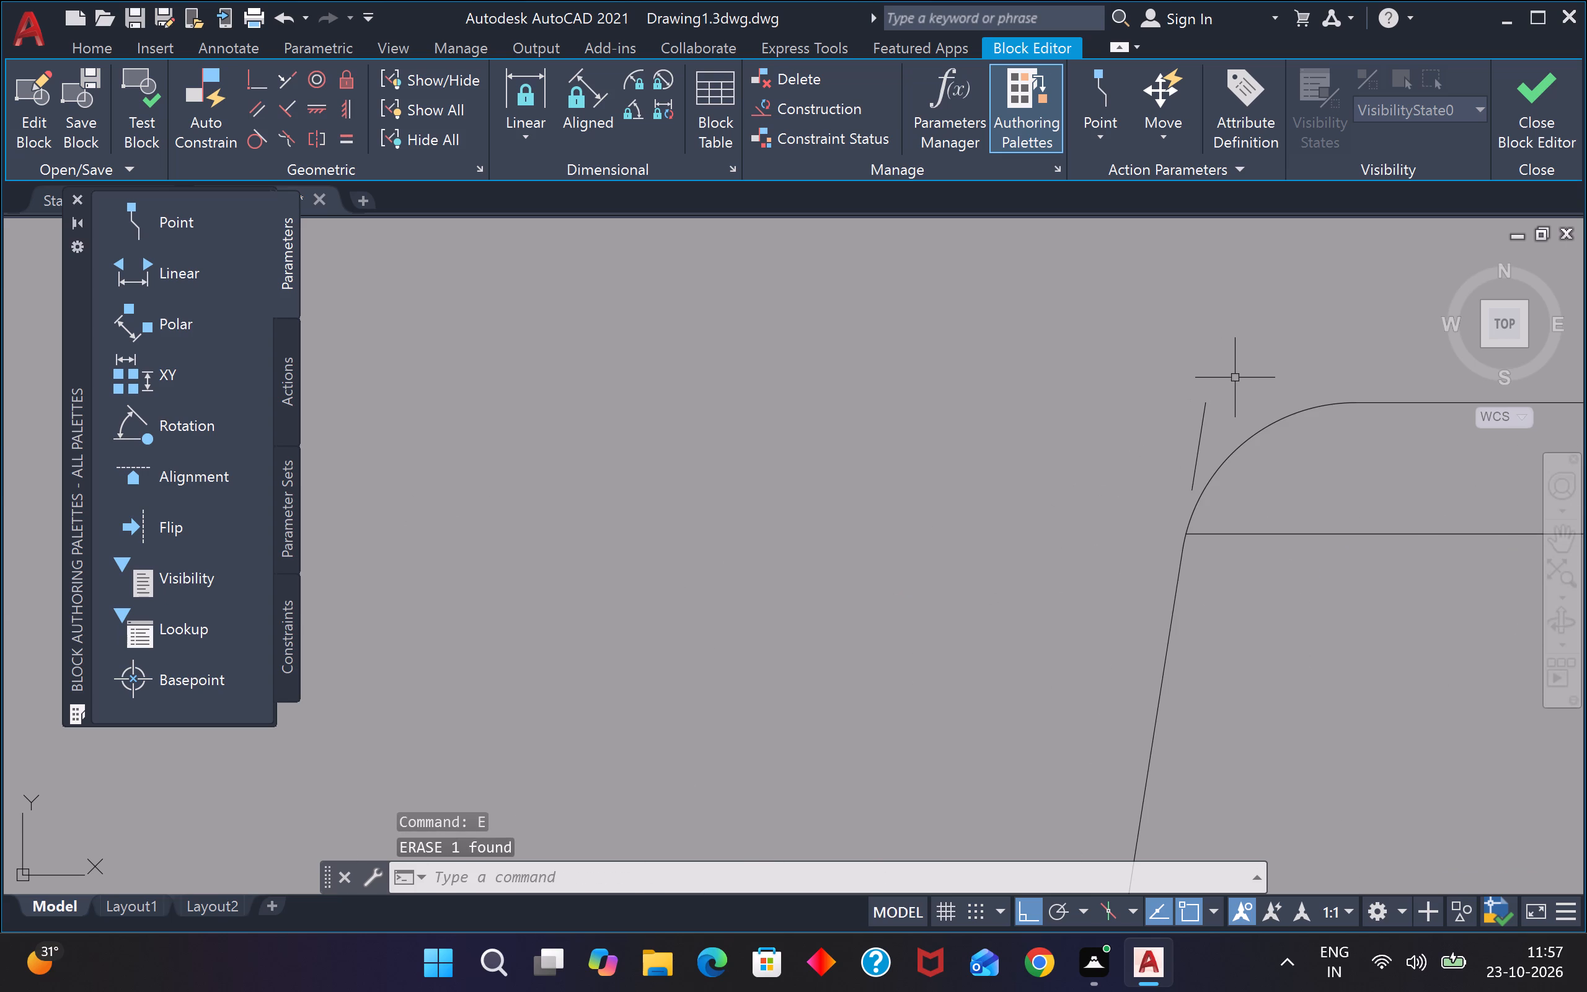
drag(1234, 380, 1222, 394)
click(1171, 432)
text(e)
key(space)
scroll(1171, 433, down, 4)
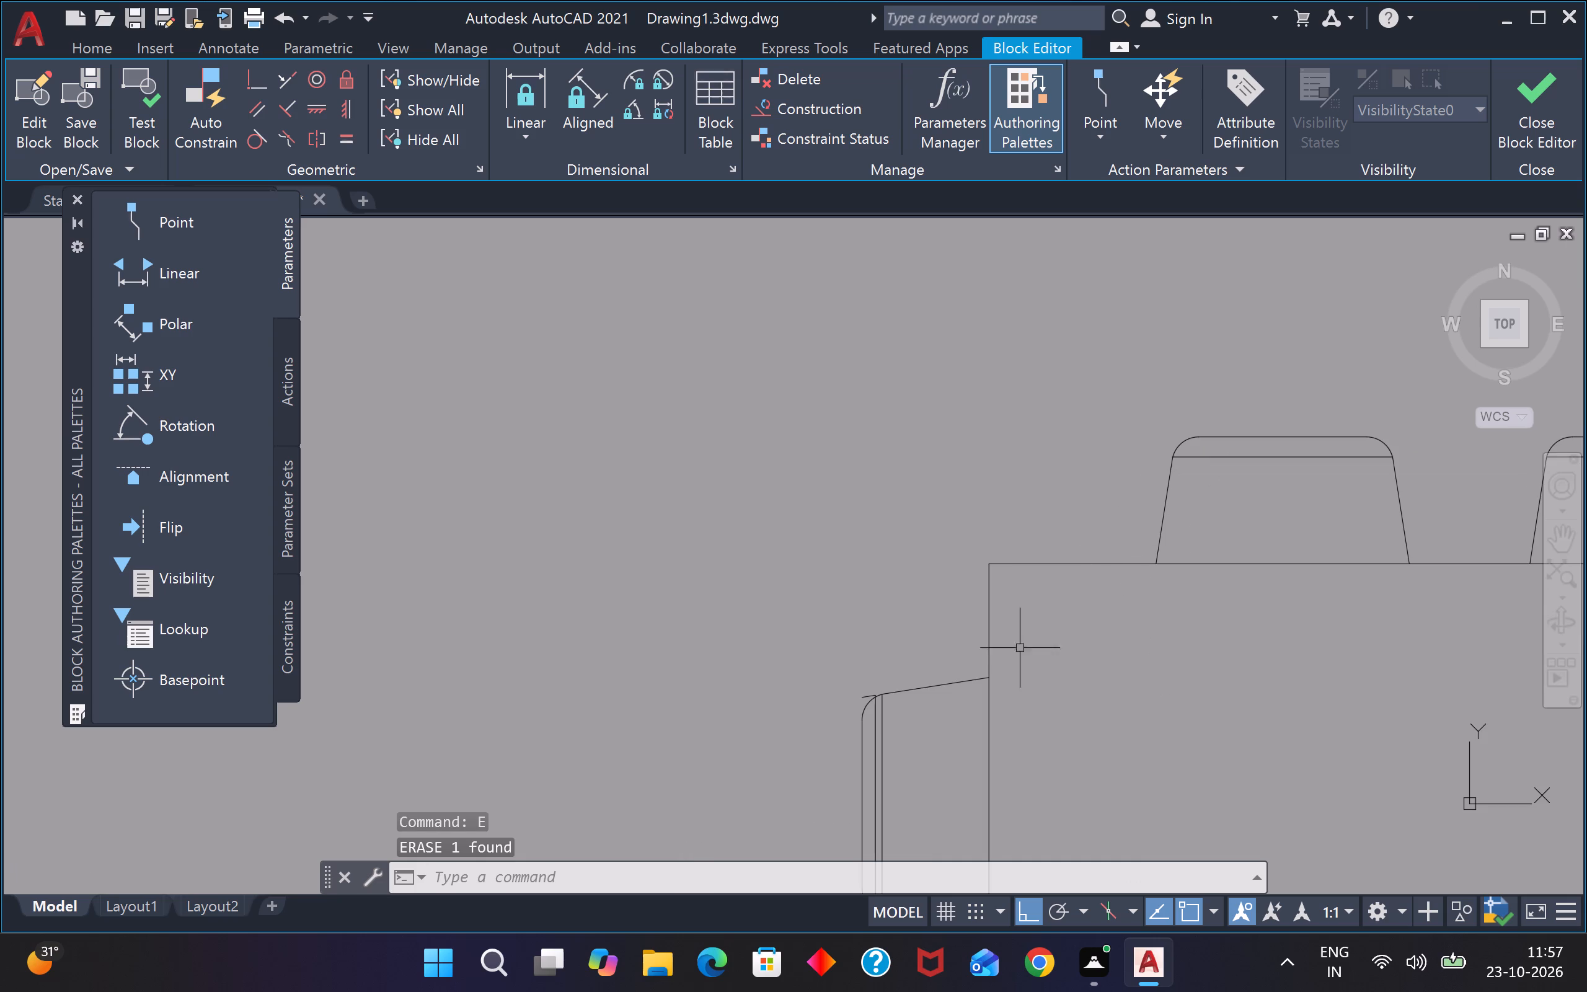
Erase the inner line of the west chair's backrest, keeping the seat edge and the outer back line.
scroll(994, 660, down, 2)
scroll(951, 715, up, 4)
click(945, 660)
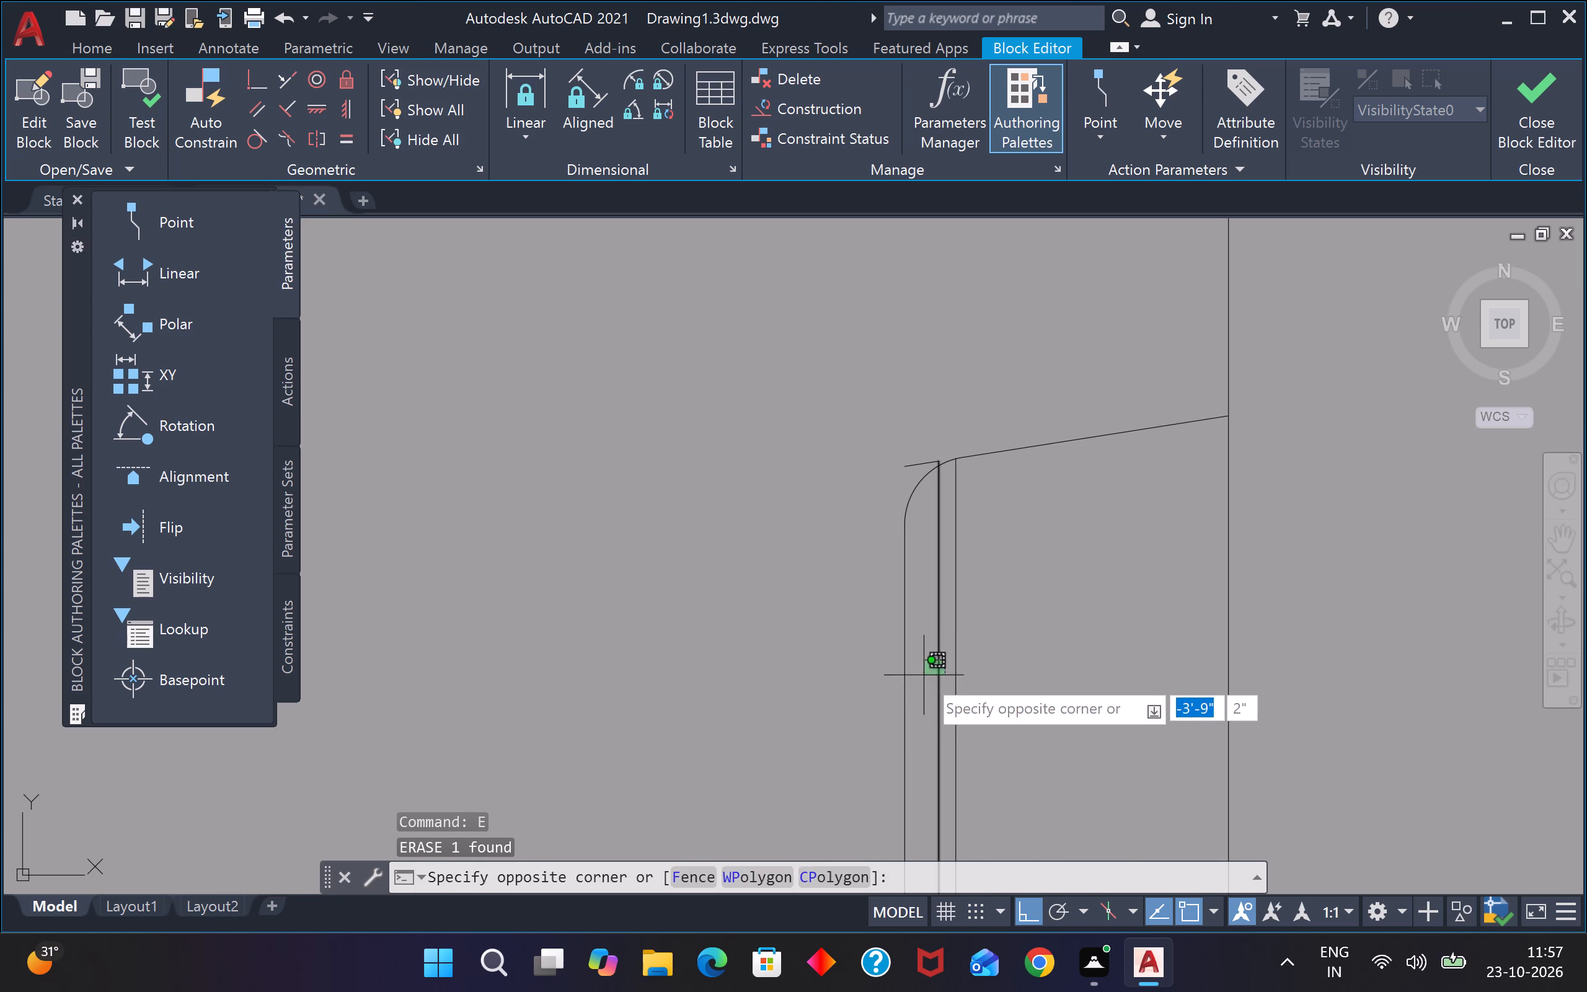
click(924, 675)
key(e)
key(space)
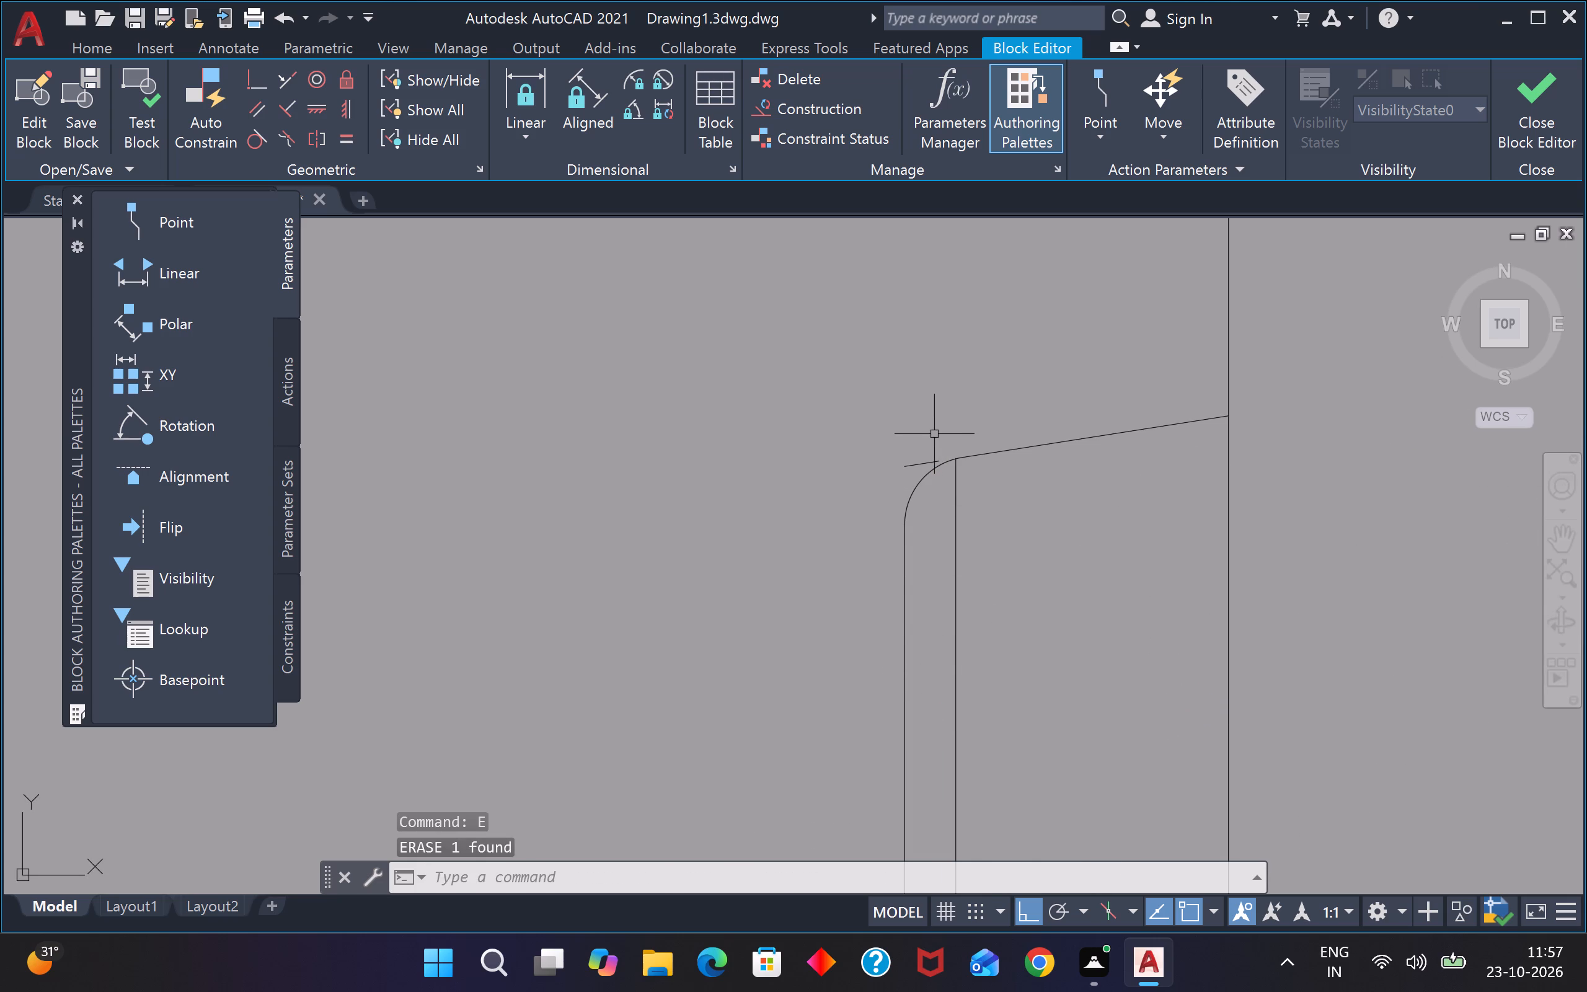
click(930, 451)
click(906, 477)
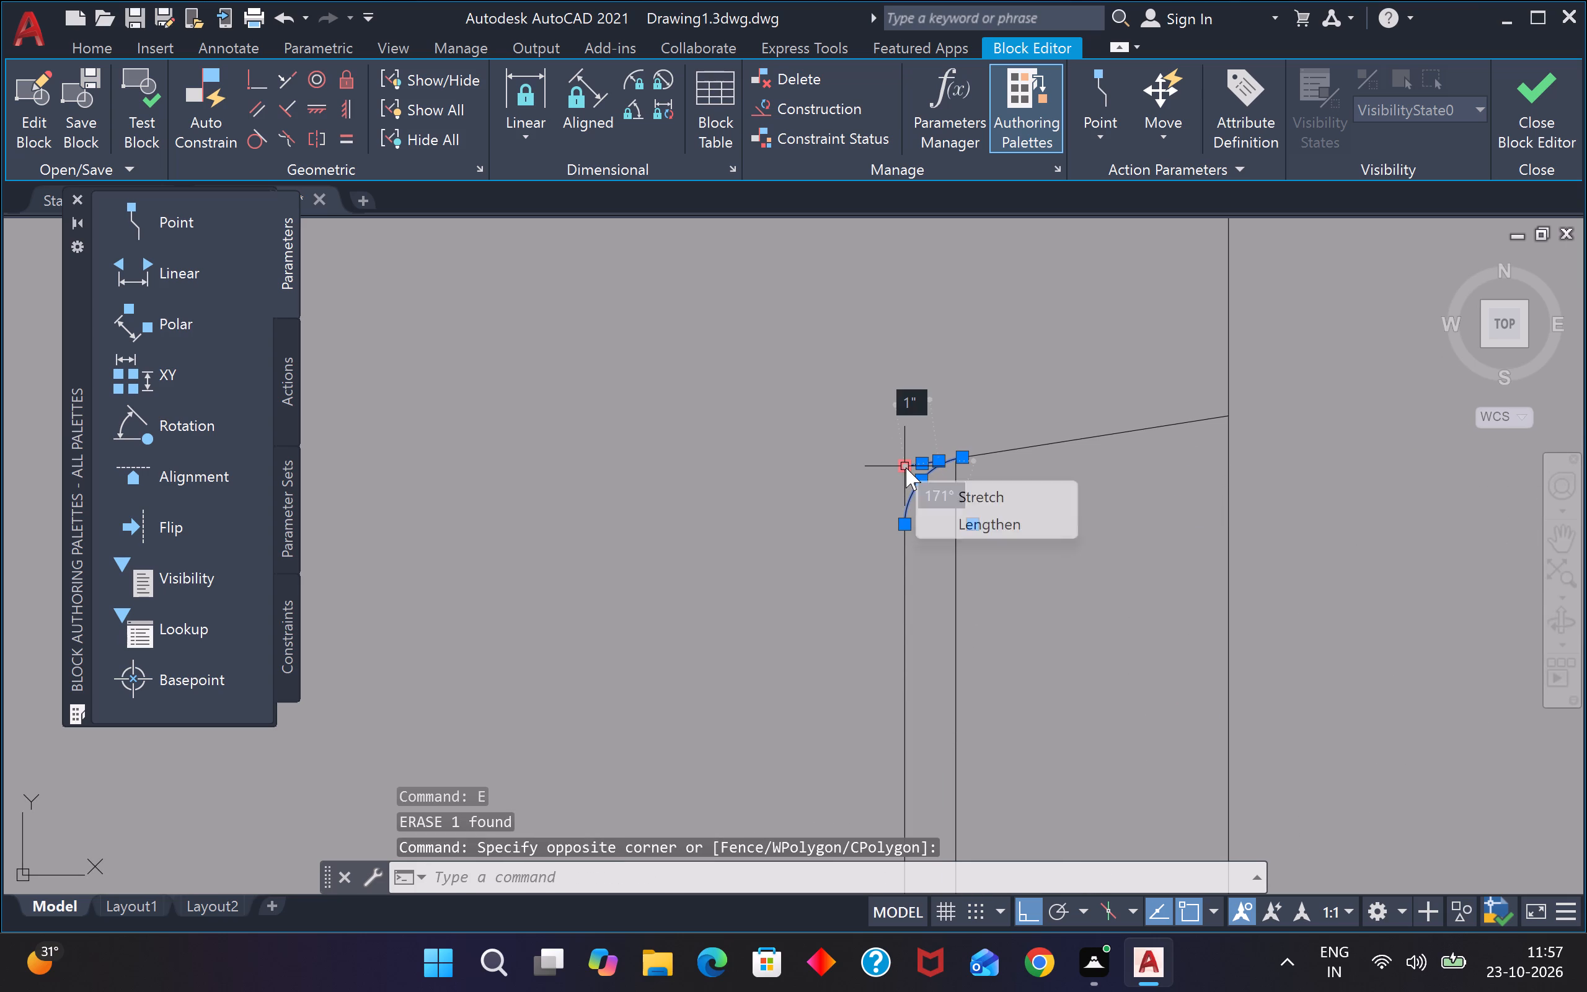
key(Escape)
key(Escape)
Erase the two short leftover line stubs outside the west chair's rounded backrest corners, keeping the corner arcs.
scroll(911, 463, up, 2)
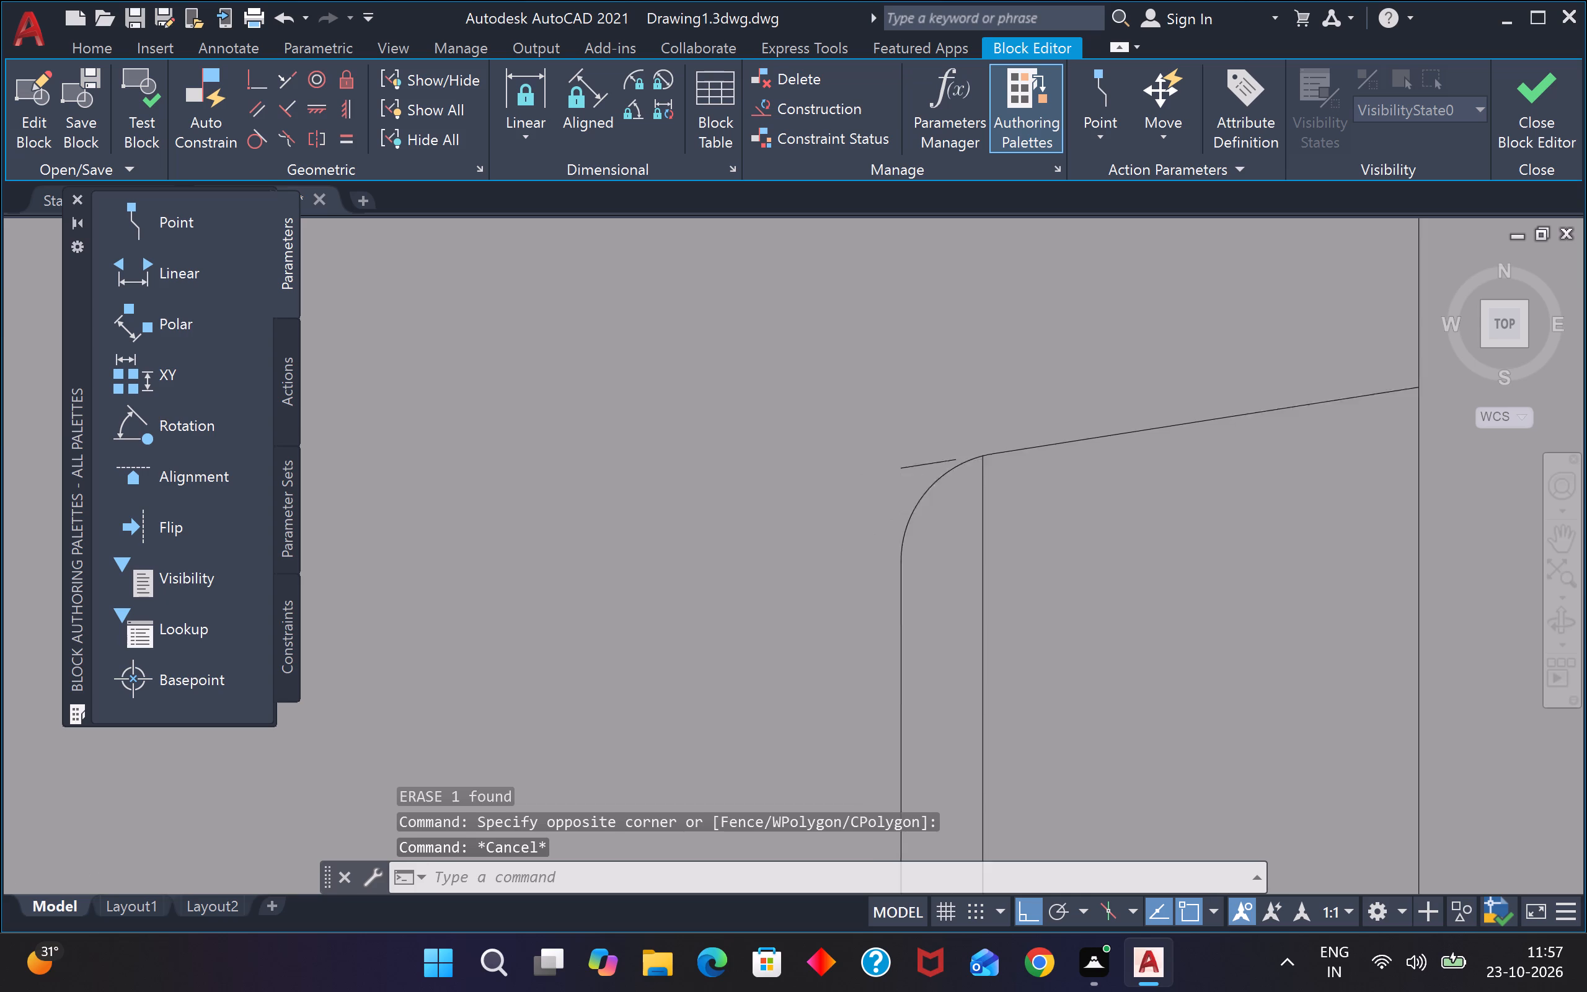
scroll(912, 461, up, 2)
click(925, 454)
click(875, 521)
text(e)
key(space)
scroll(915, 485, down, 2)
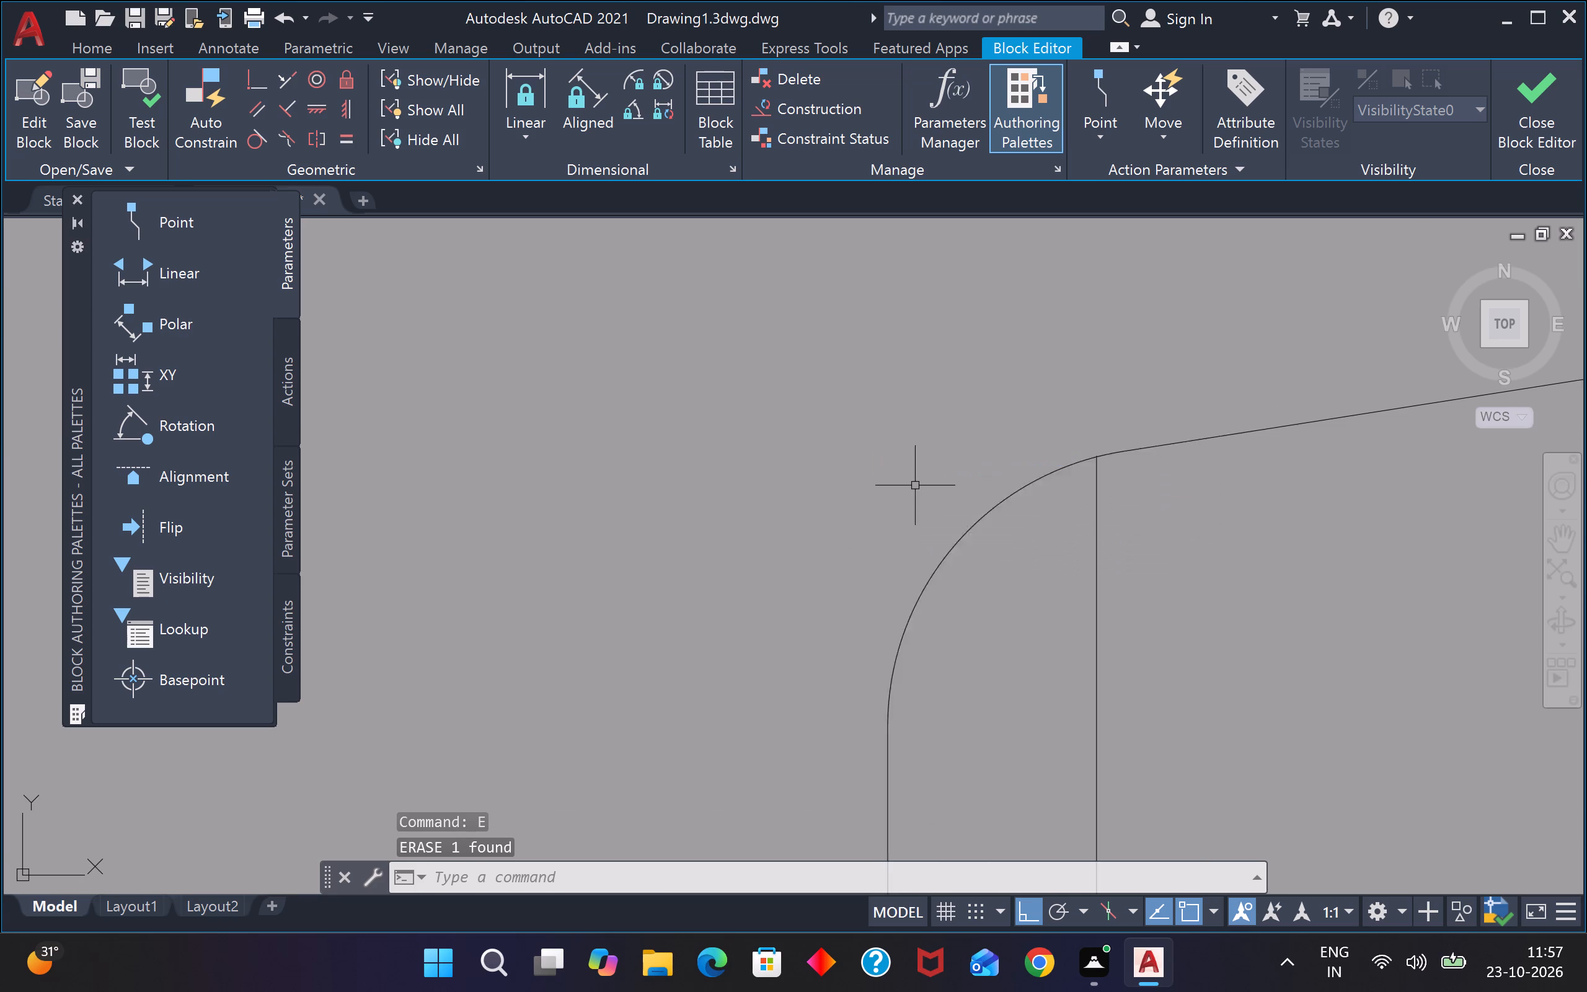
scroll(915, 485, down, 7)
scroll(911, 584, up, 4)
scroll(978, 449, up, 4)
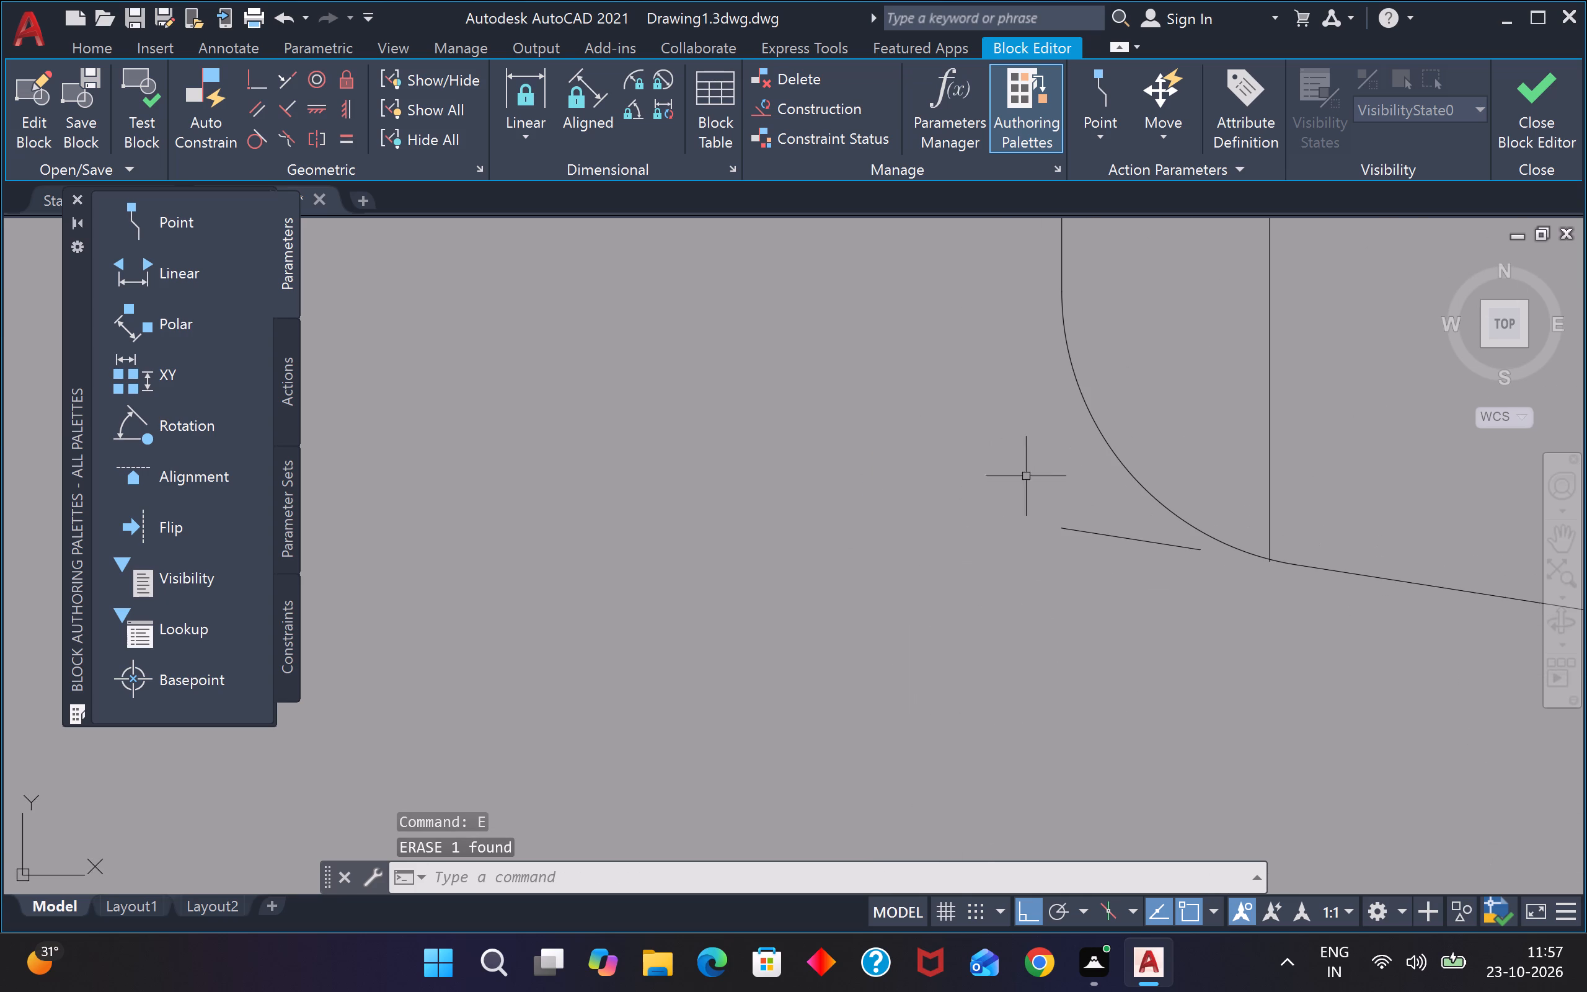
drag(1103, 504, 1096, 515)
click(1050, 561)
key(e)
key(space)
scroll(1046, 536, down, 4)
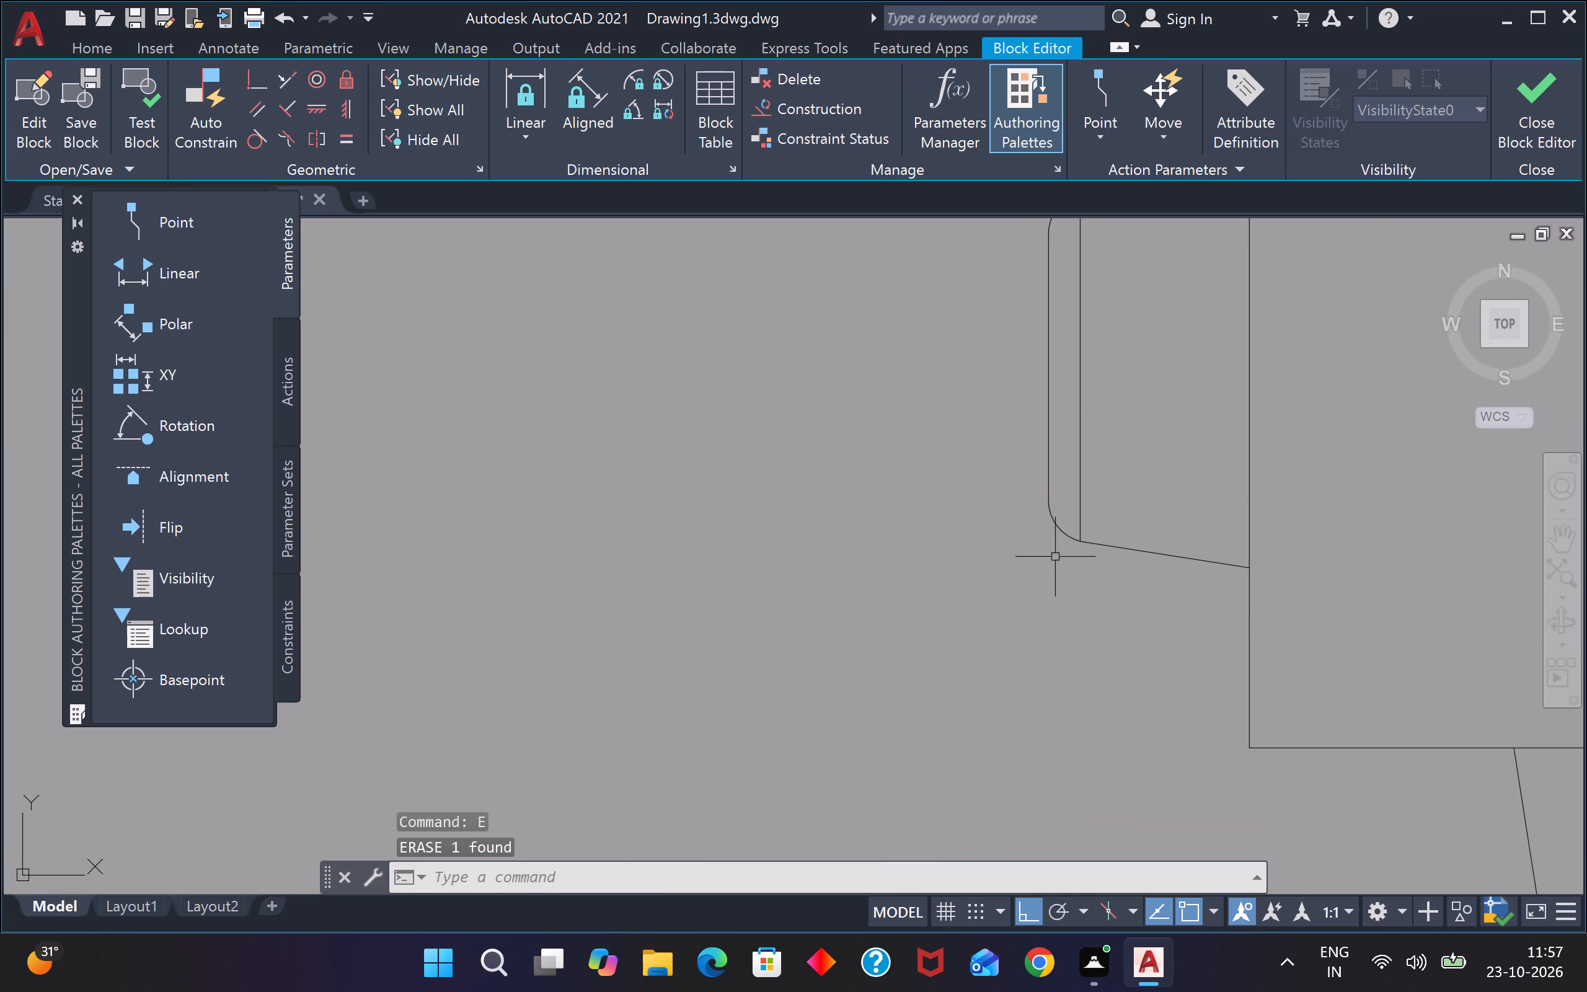
Close the Block Editor and save the changes to the Dining Set - 36 x 72 in. block.
scroll(1182, 686, down, 4)
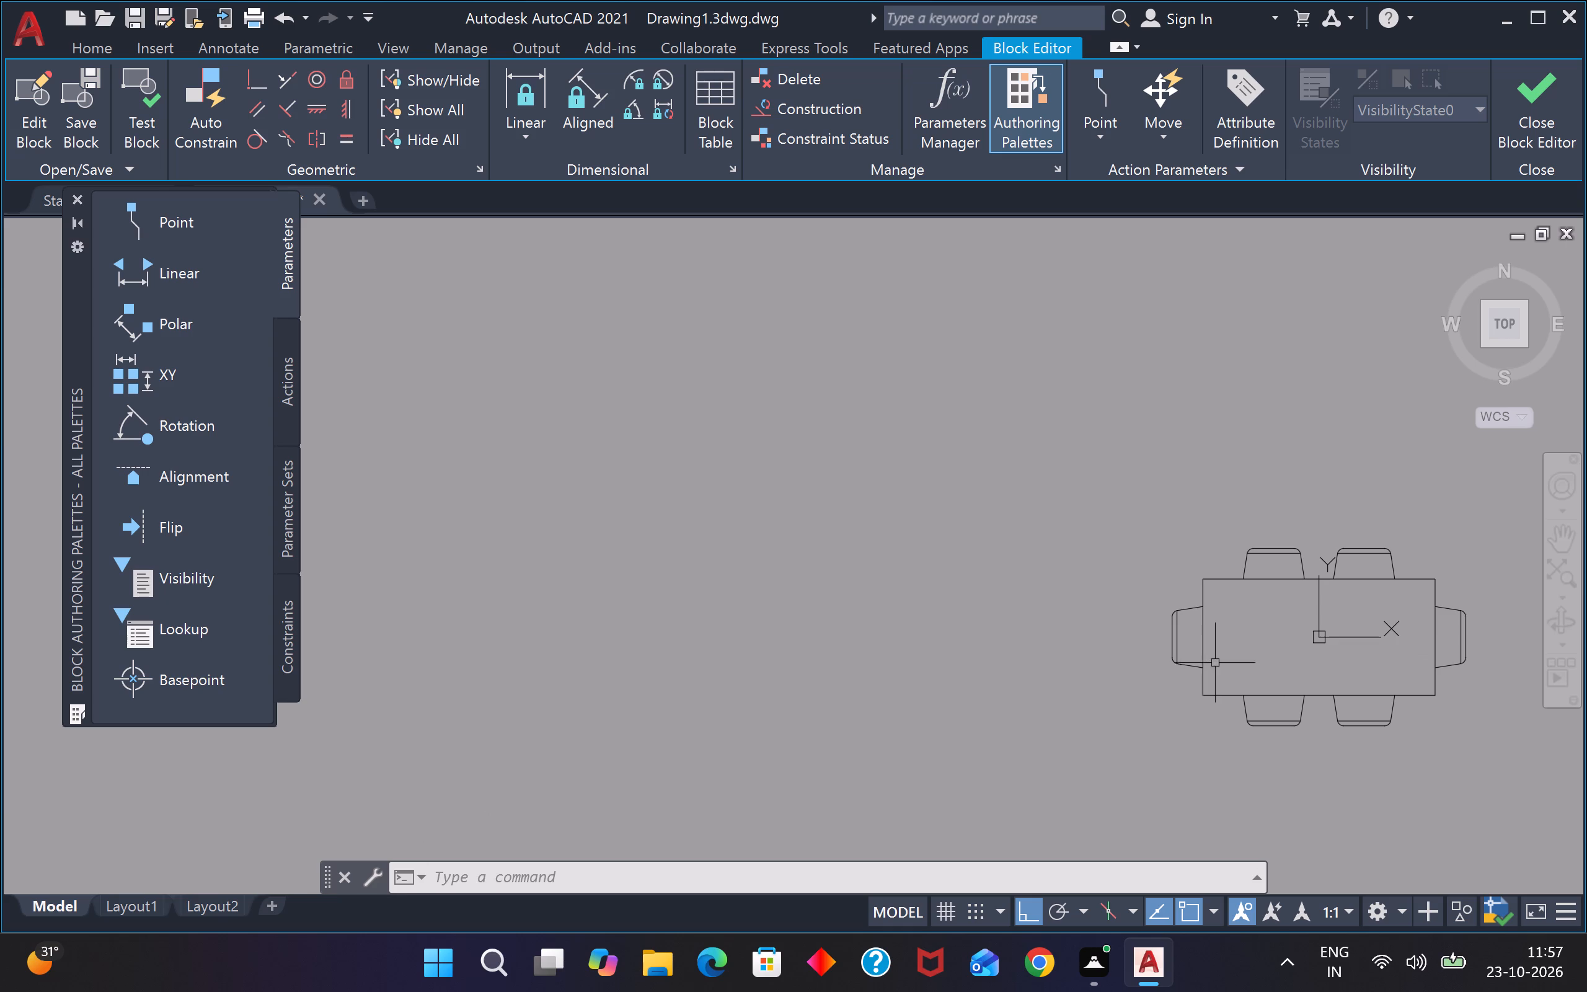
click(1526, 91)
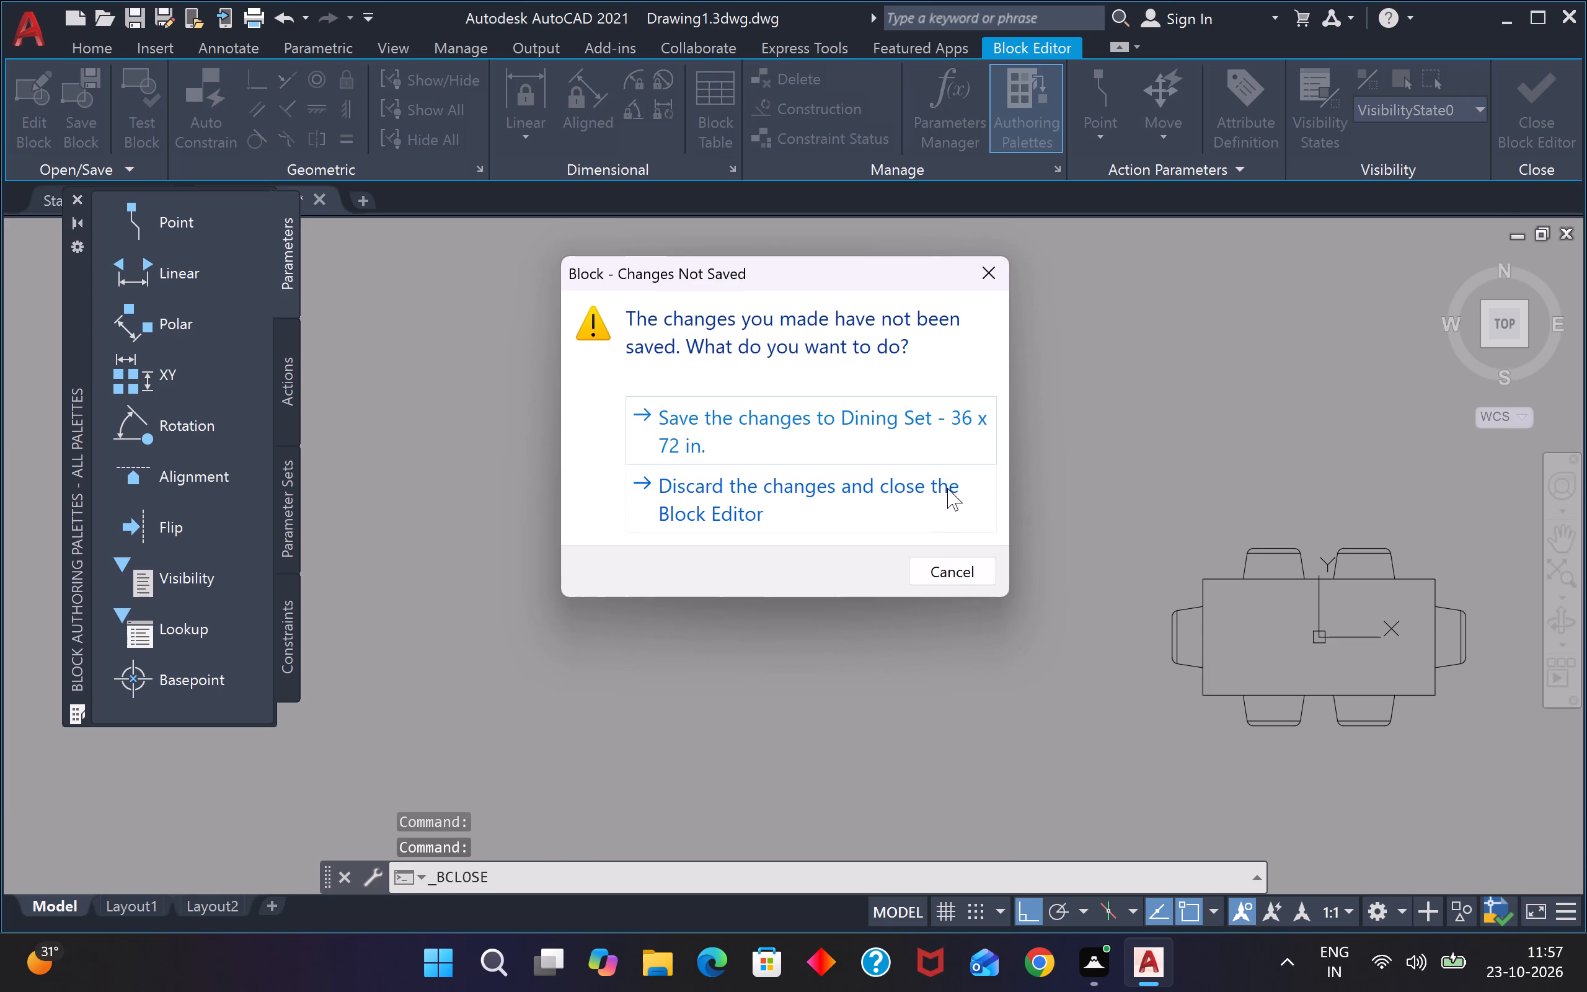
click(939, 444)
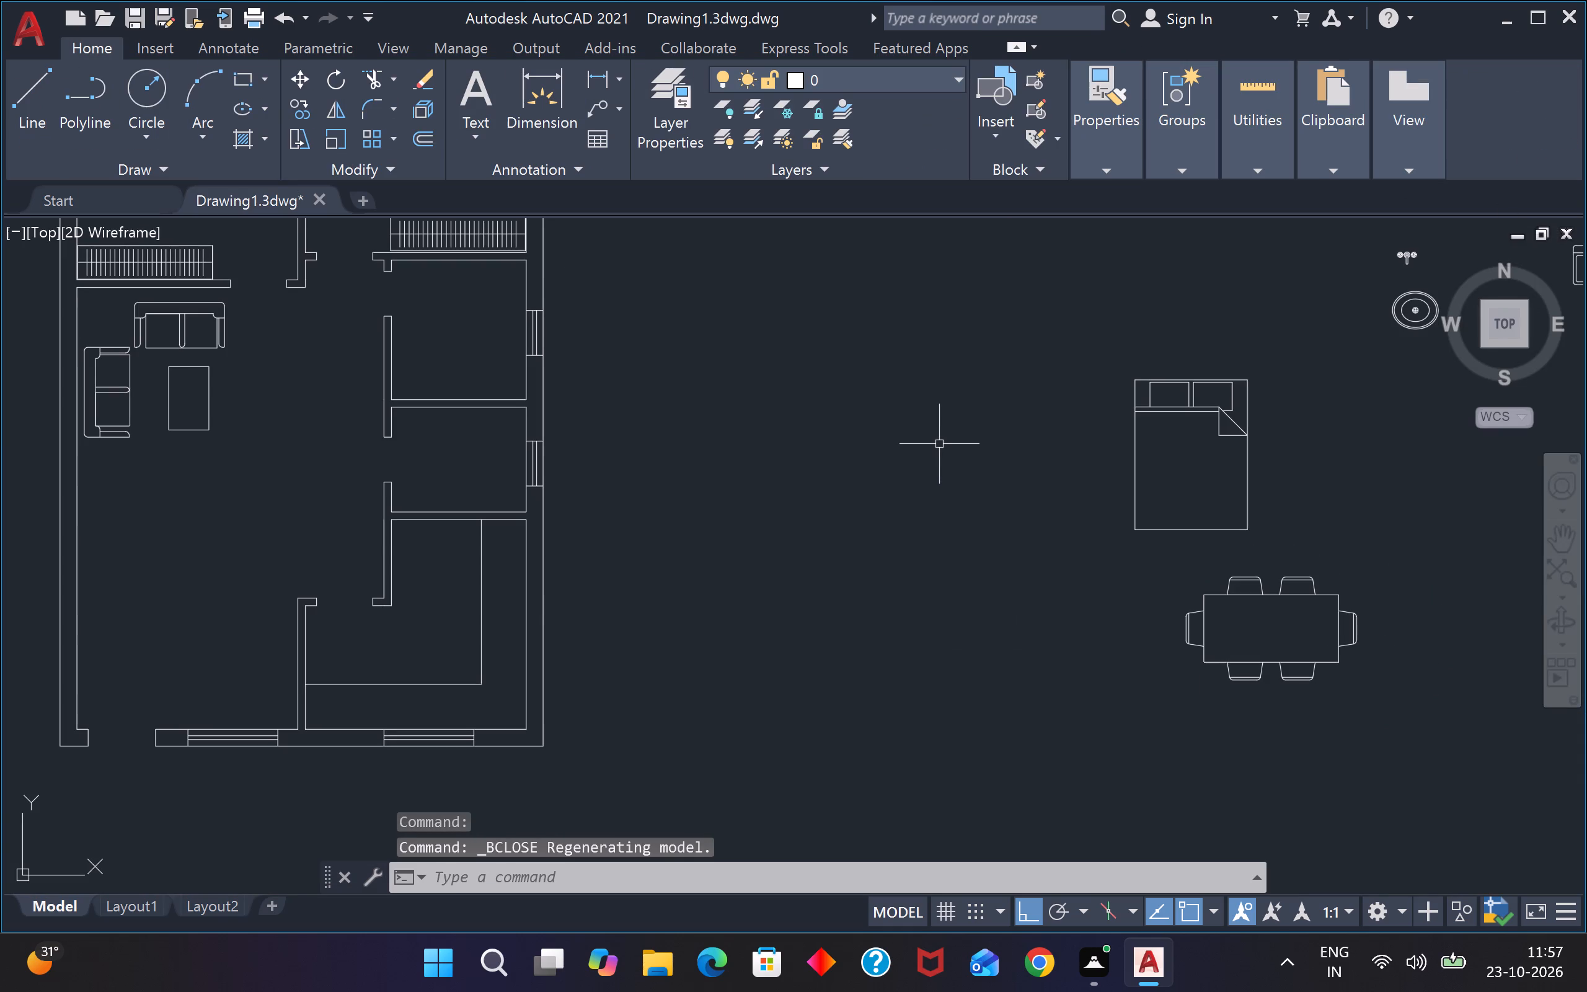
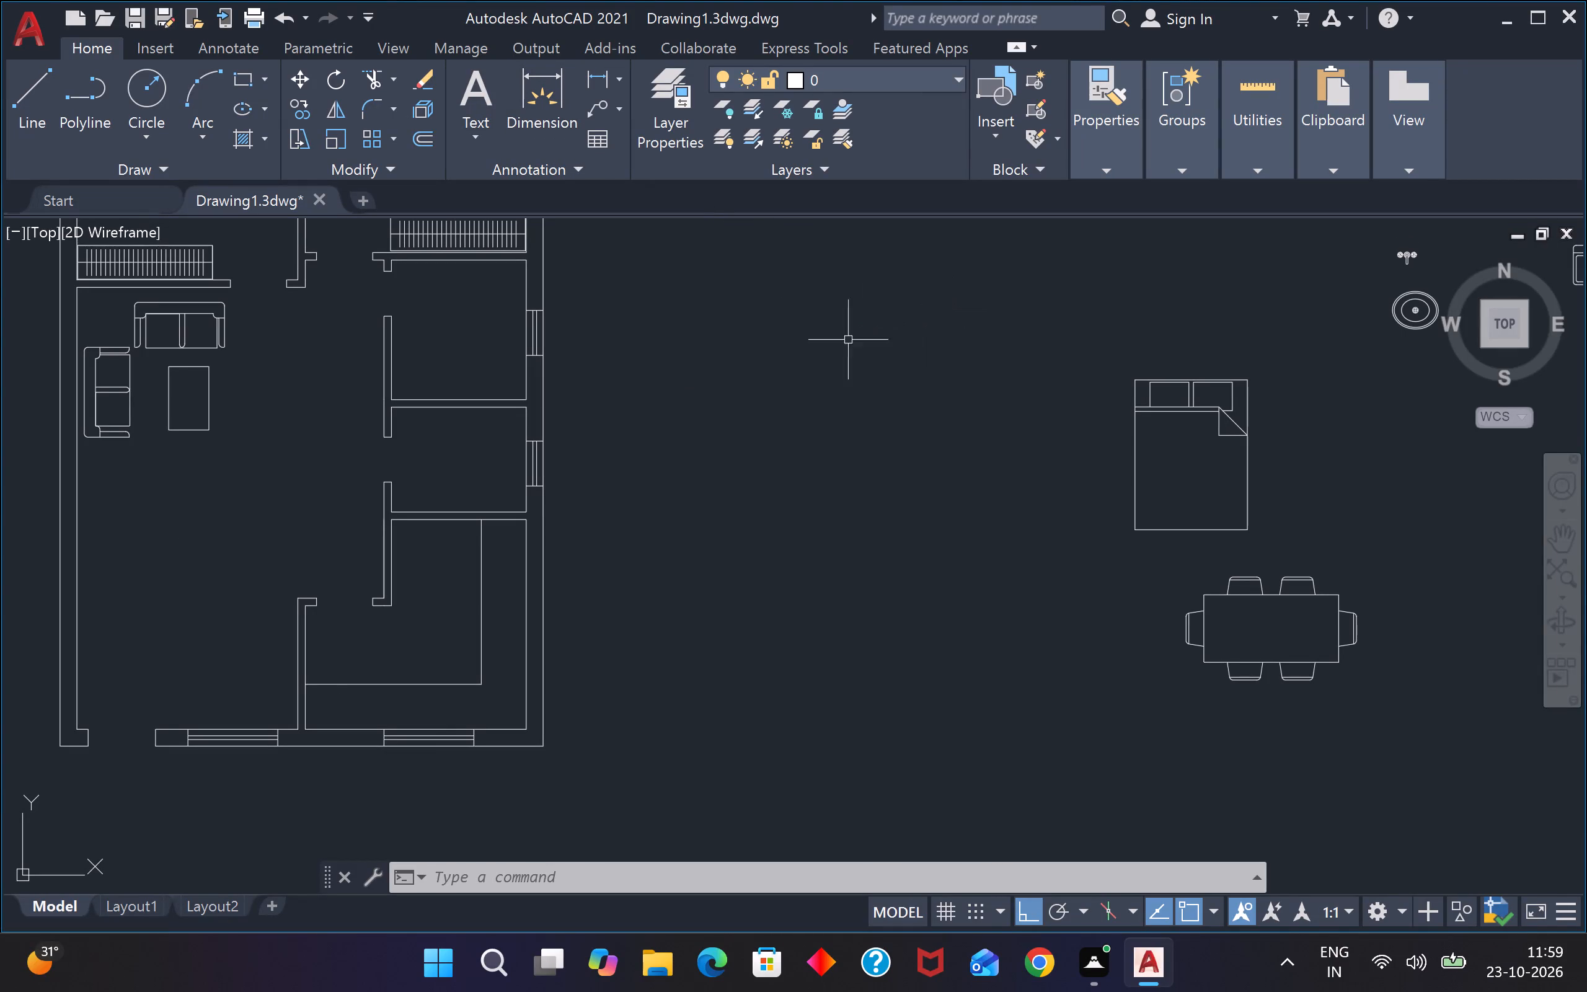
Rotate the loose bed outside the plan by 270° about its northeast corner so its headboard faces east.
scroll(1311, 450, down, 2)
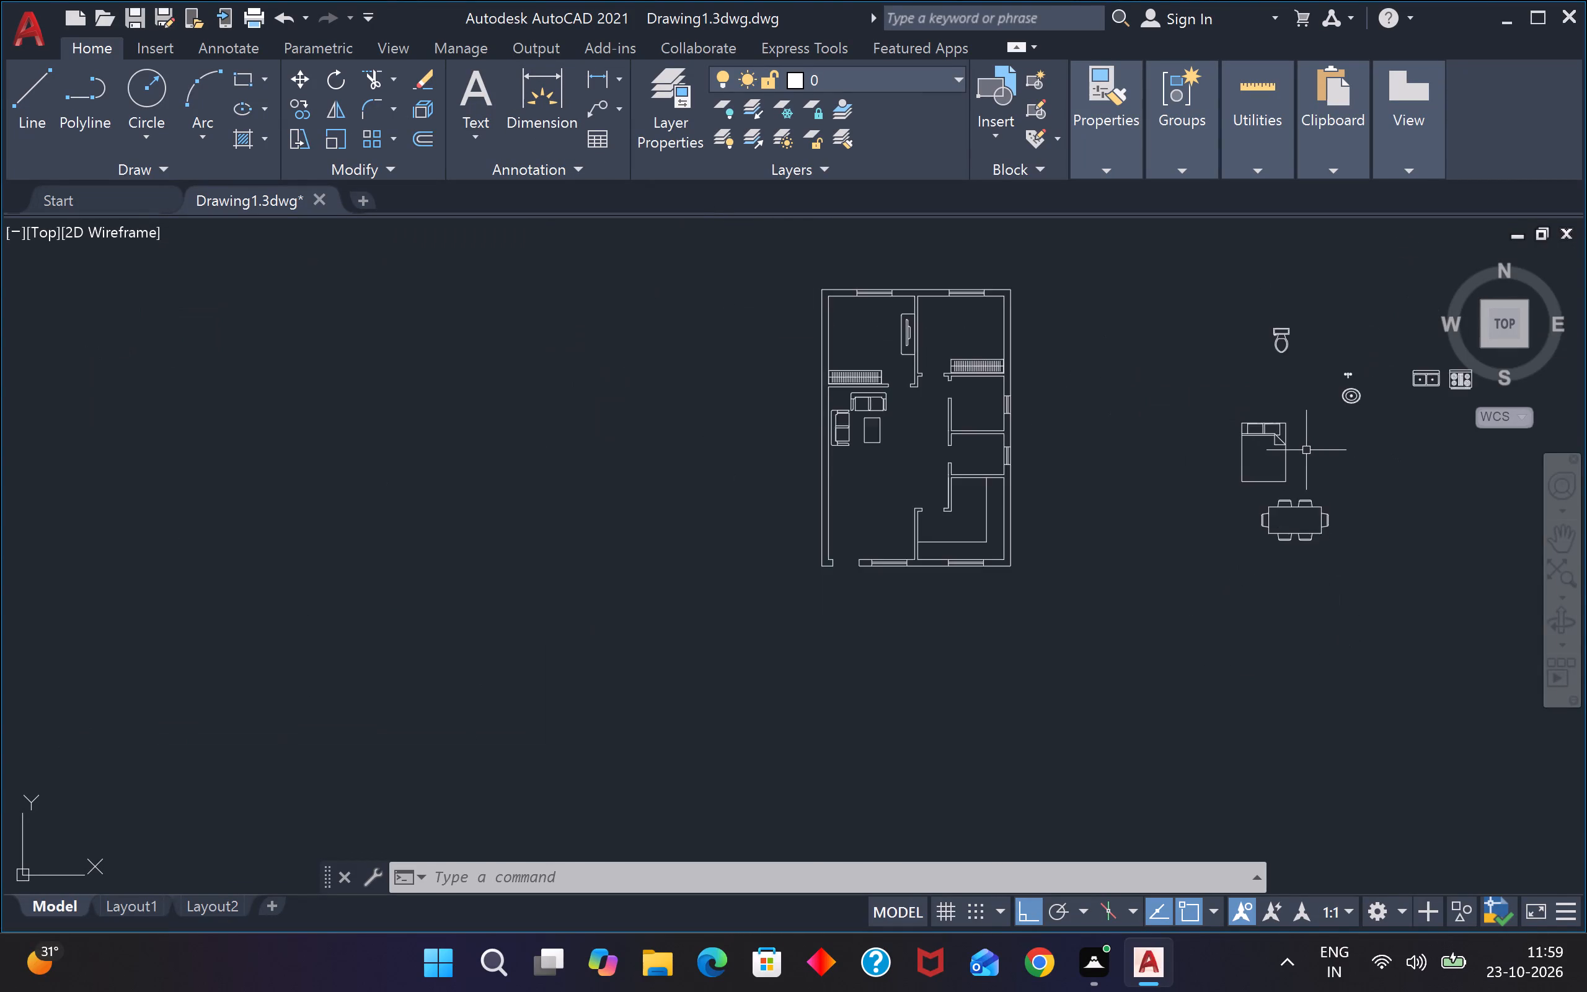
scroll(1306, 446, up, 2)
drag(1306, 342, 1299, 342)
click(1024, 383)
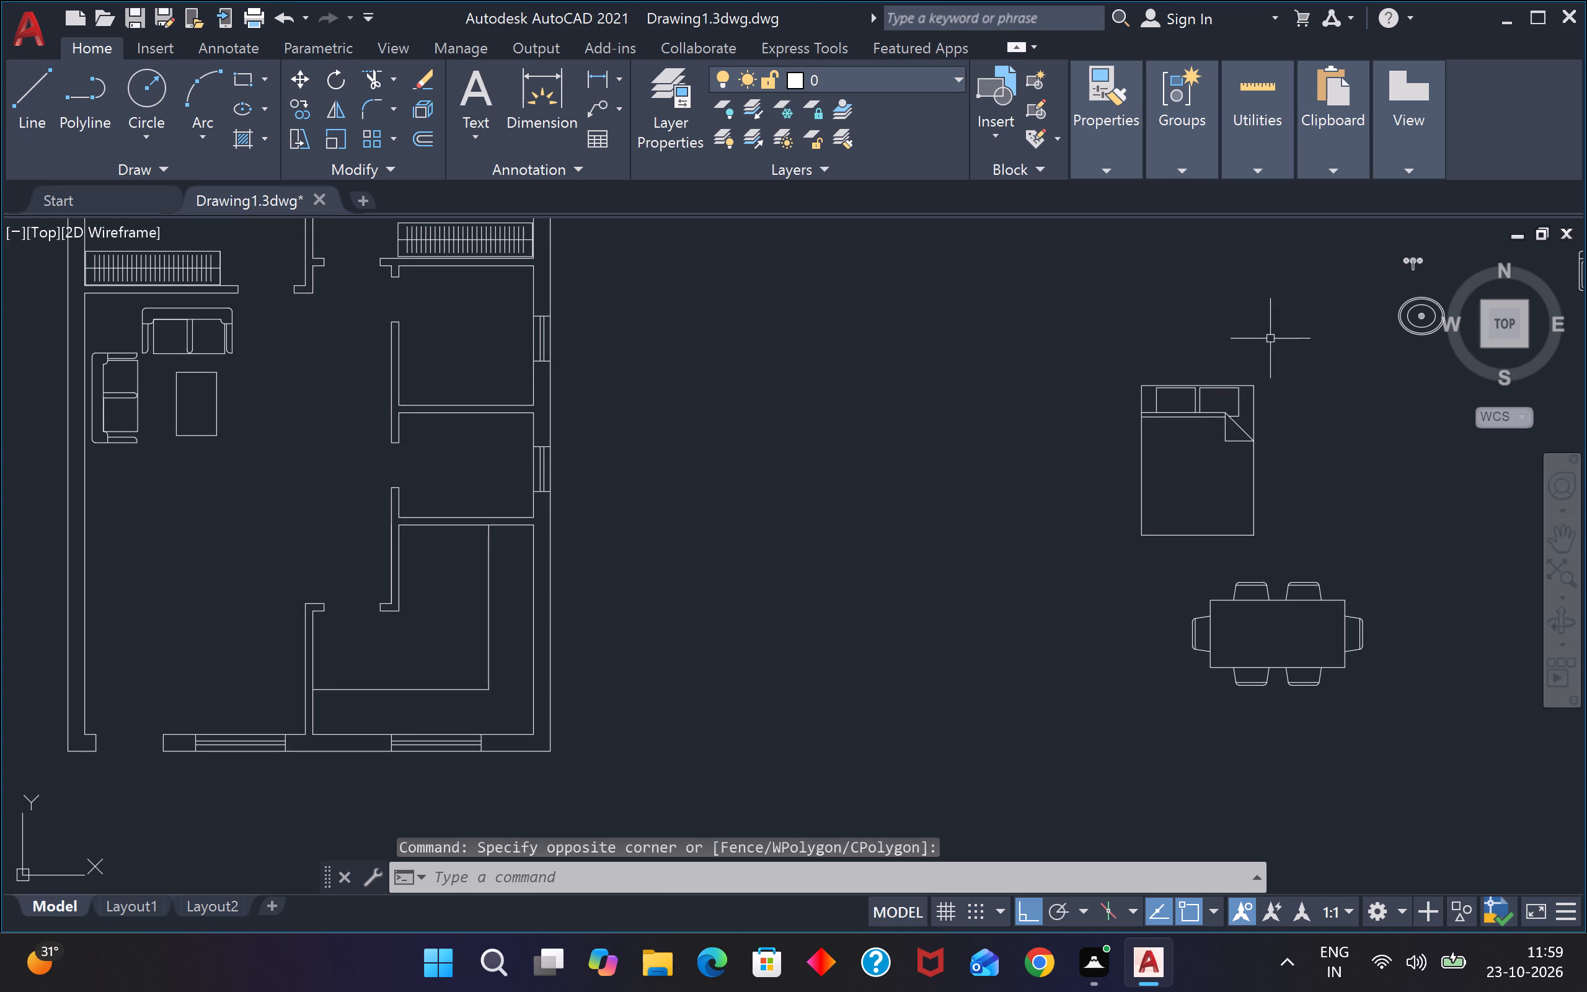
click(1293, 356)
click(1099, 451)
key(r)
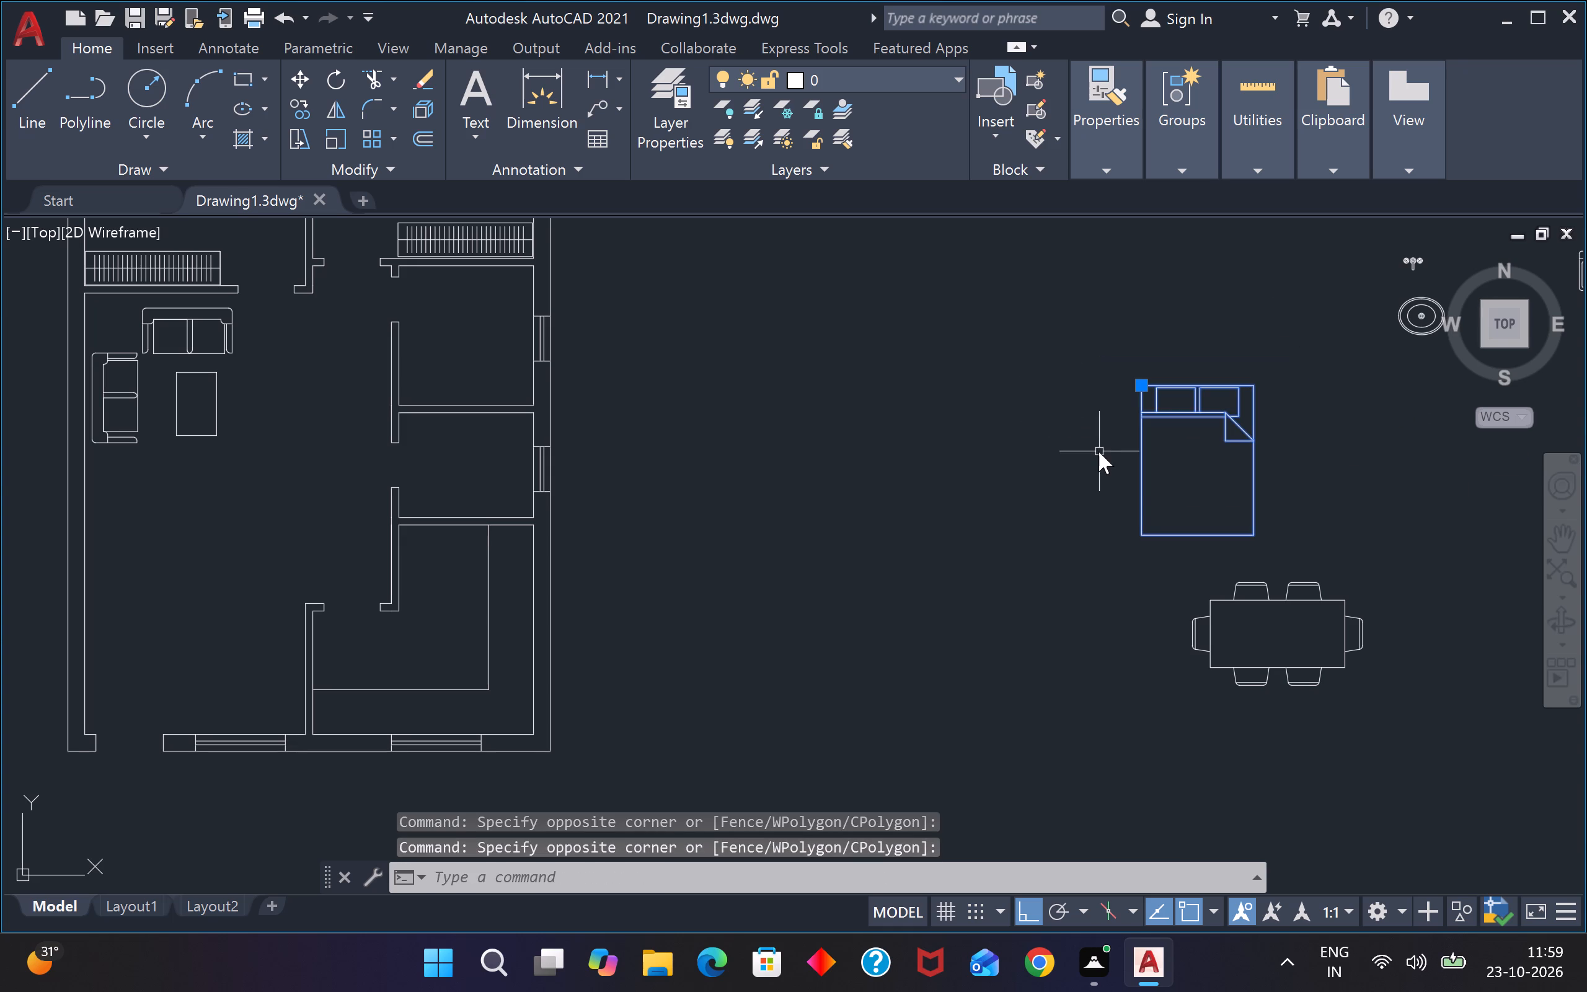
key(o)
key(Return)
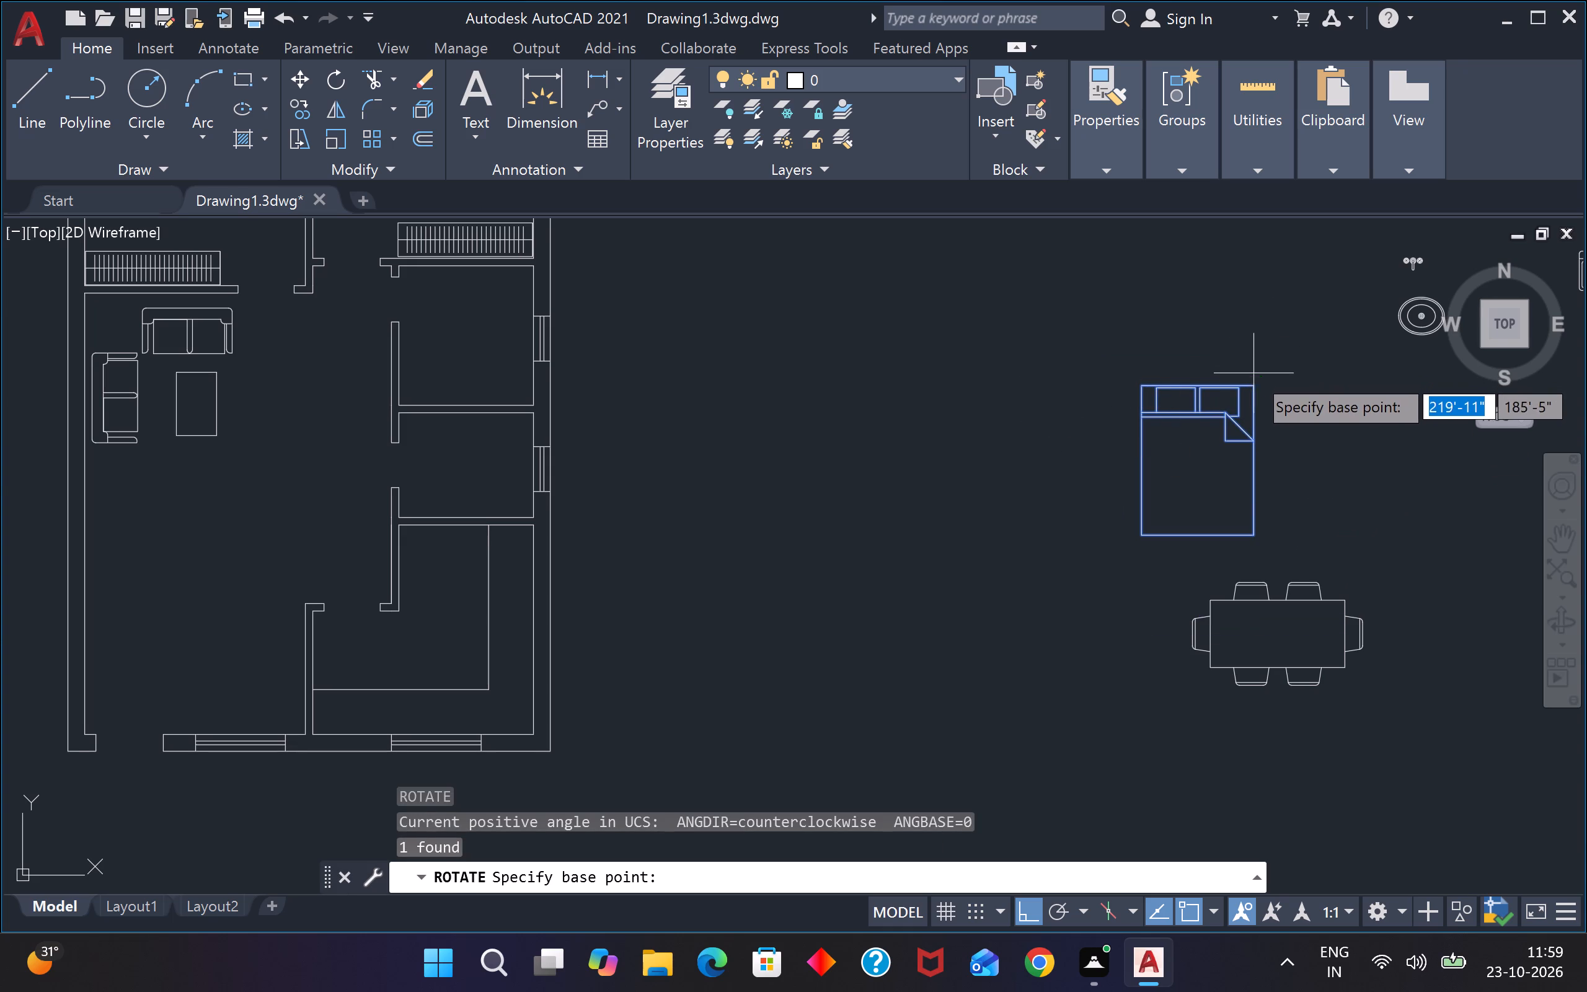
click(1253, 381)
click(1191, 502)
Copy the rotated bed into the northeast bedroom with its headboard against the east wall, above the wardrobe.
scroll(1193, 498, down, 2)
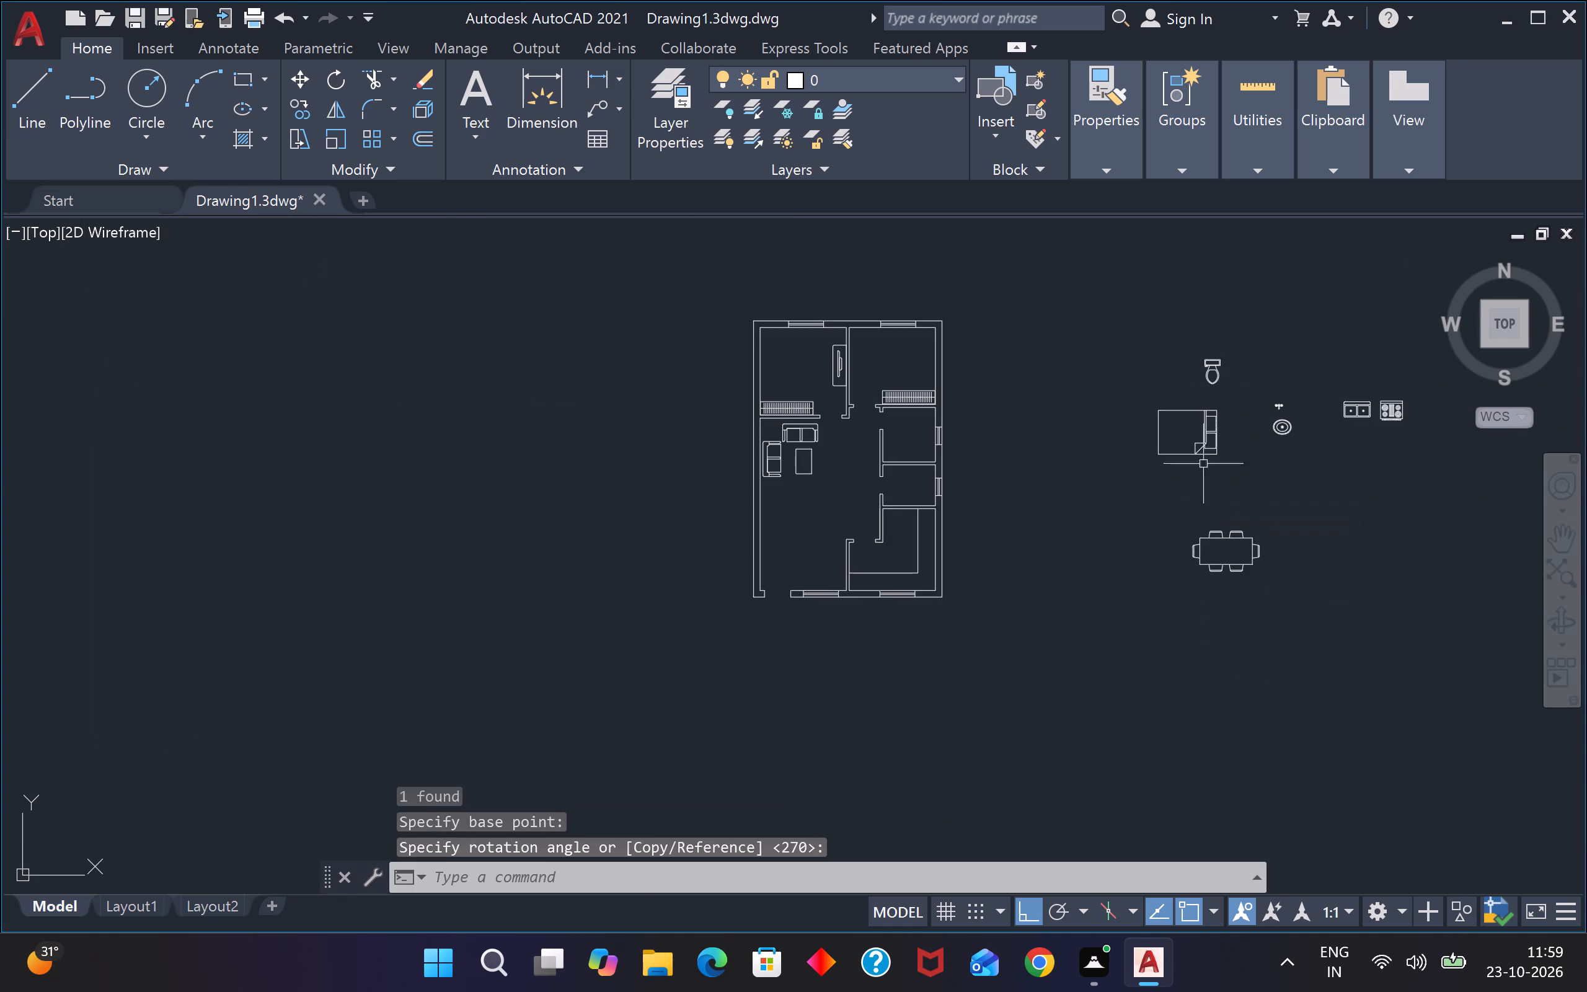
scroll(1224, 394, up, 2)
click(1219, 391)
click(1179, 475)
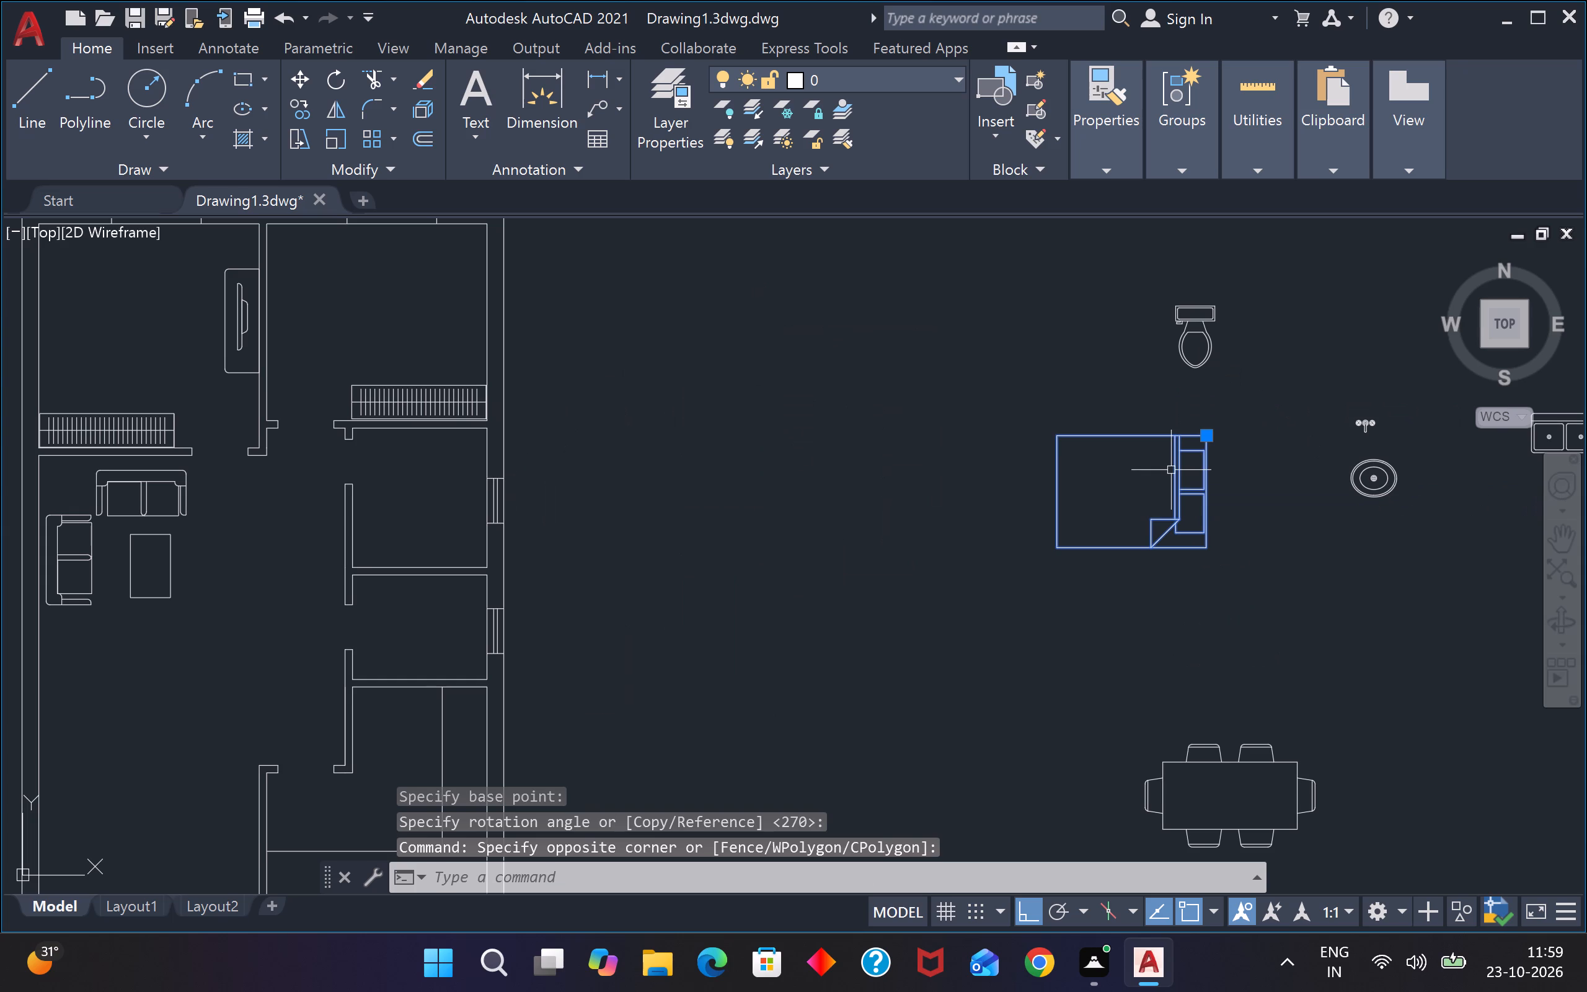
text(co)
key(Return)
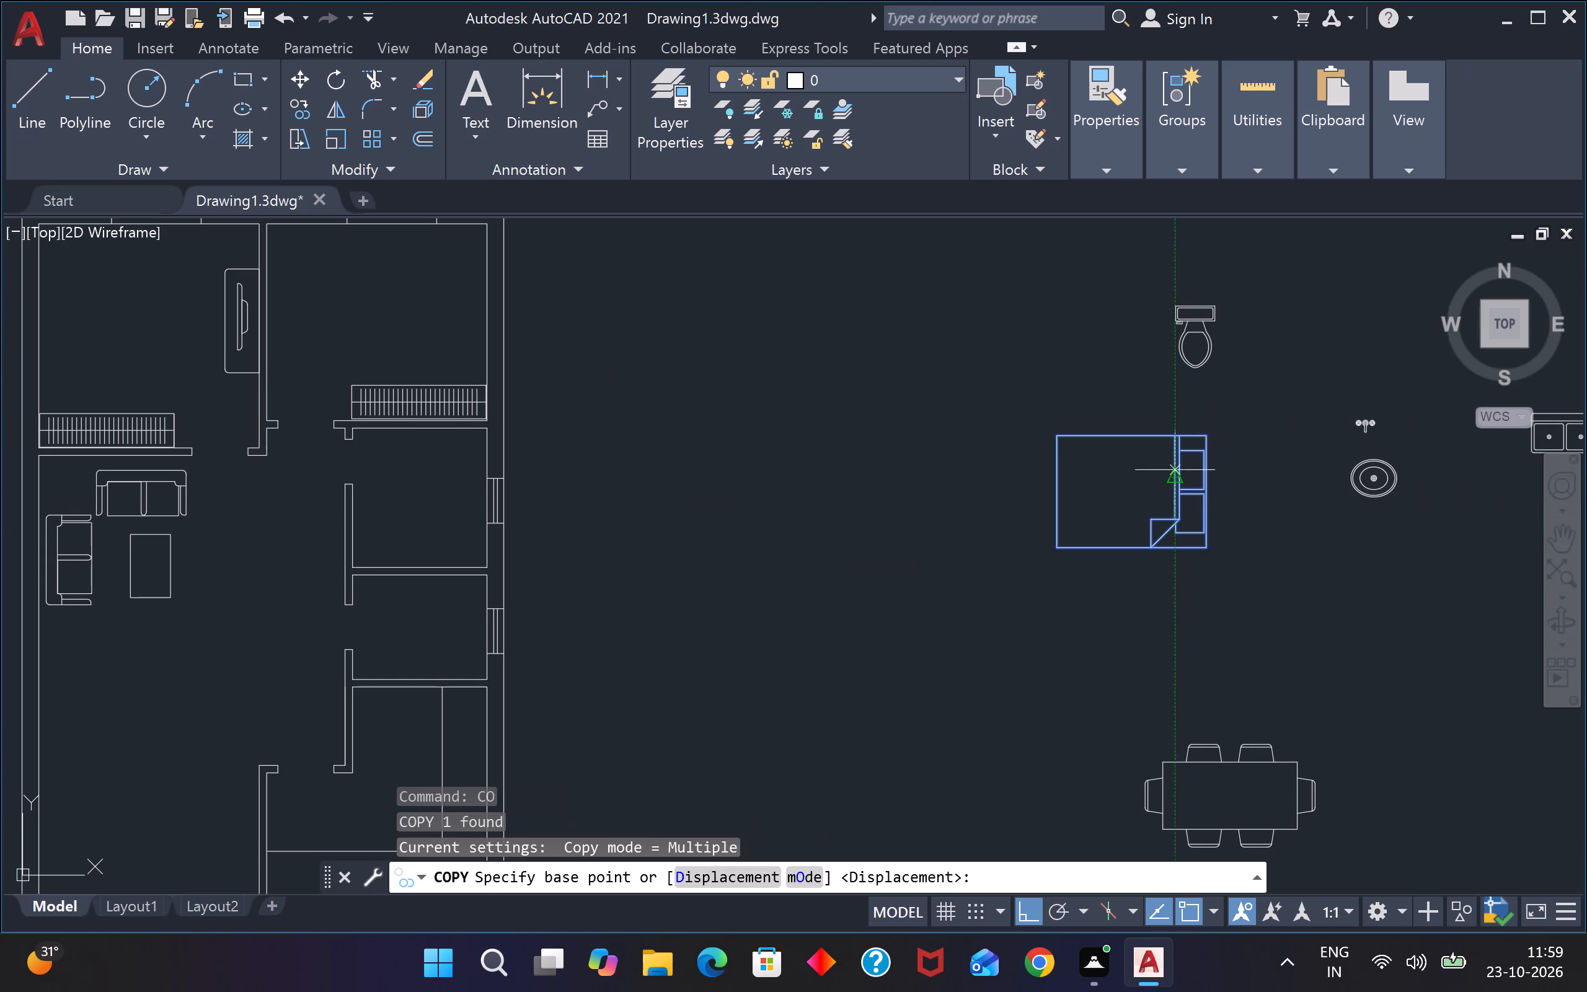
click(1195, 483)
scroll(1195, 483, down, 2)
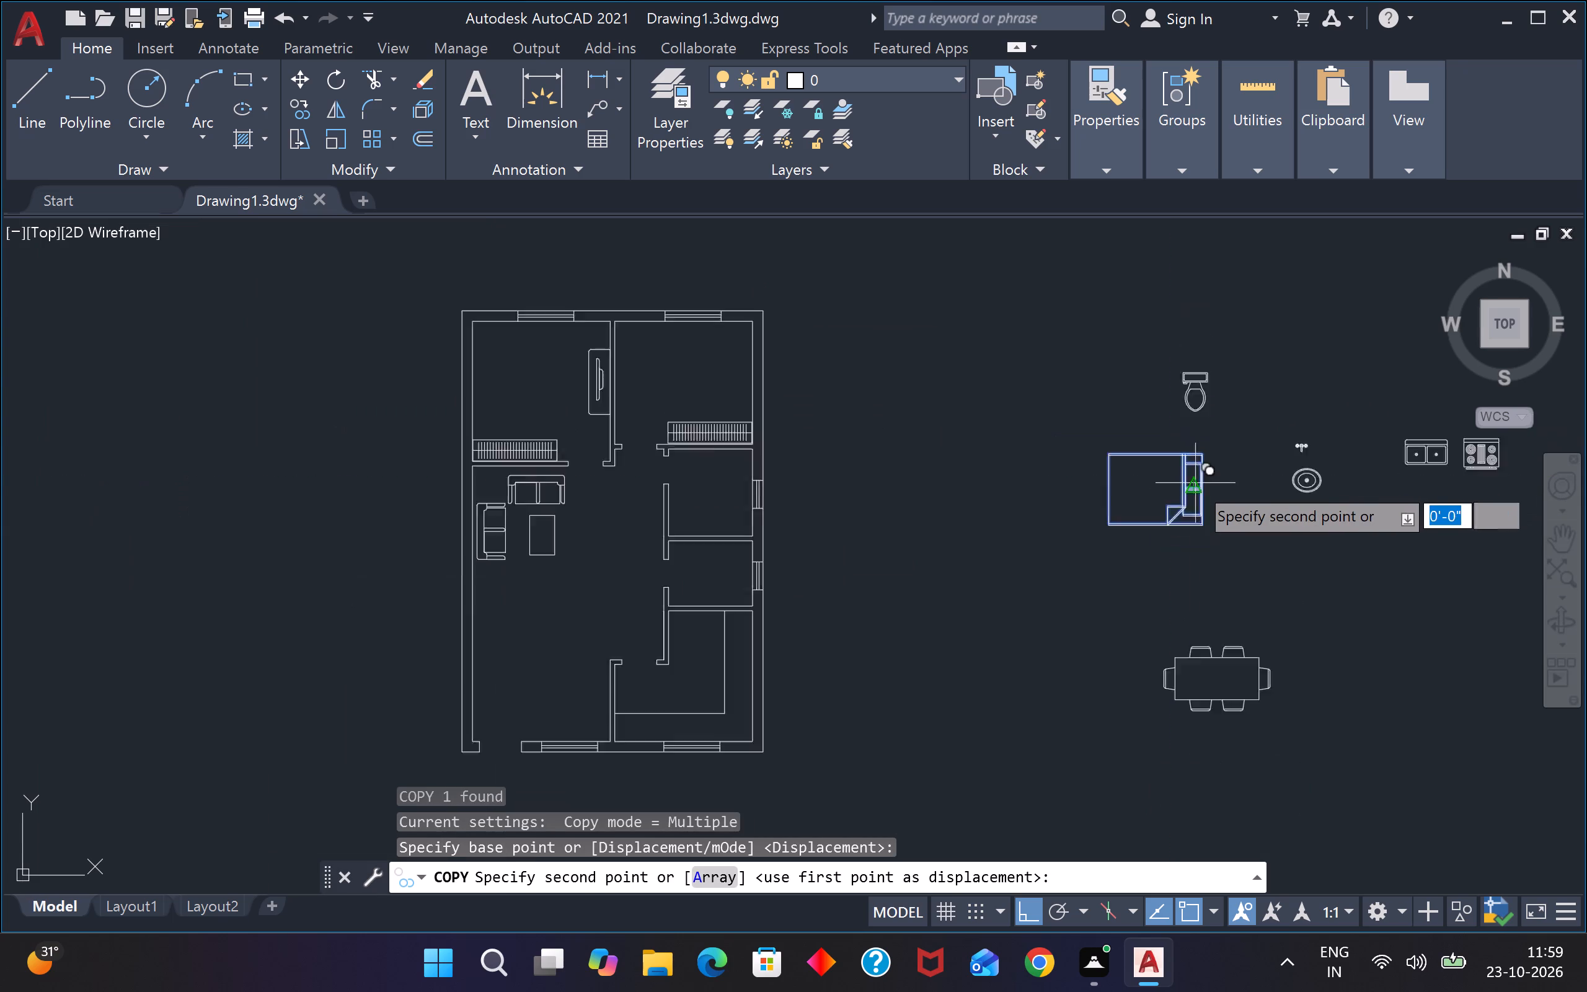
scroll(1195, 483, down, 1)
key(F8)
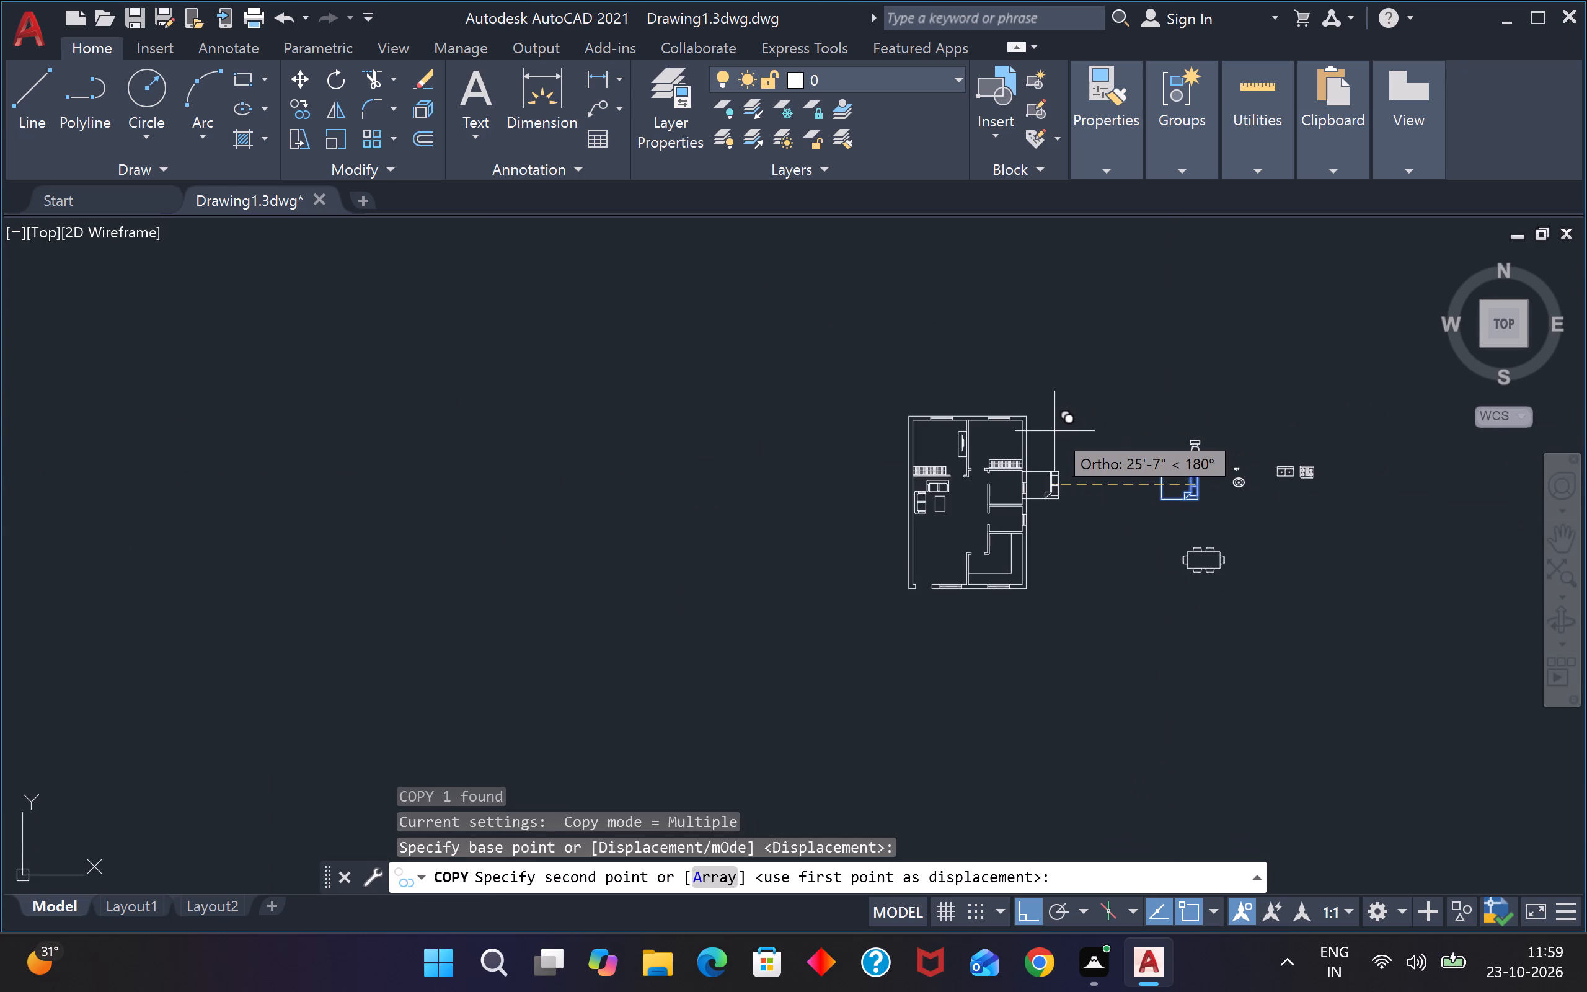
scroll(1021, 450, up, 3)
scroll(1007, 398, up, 1)
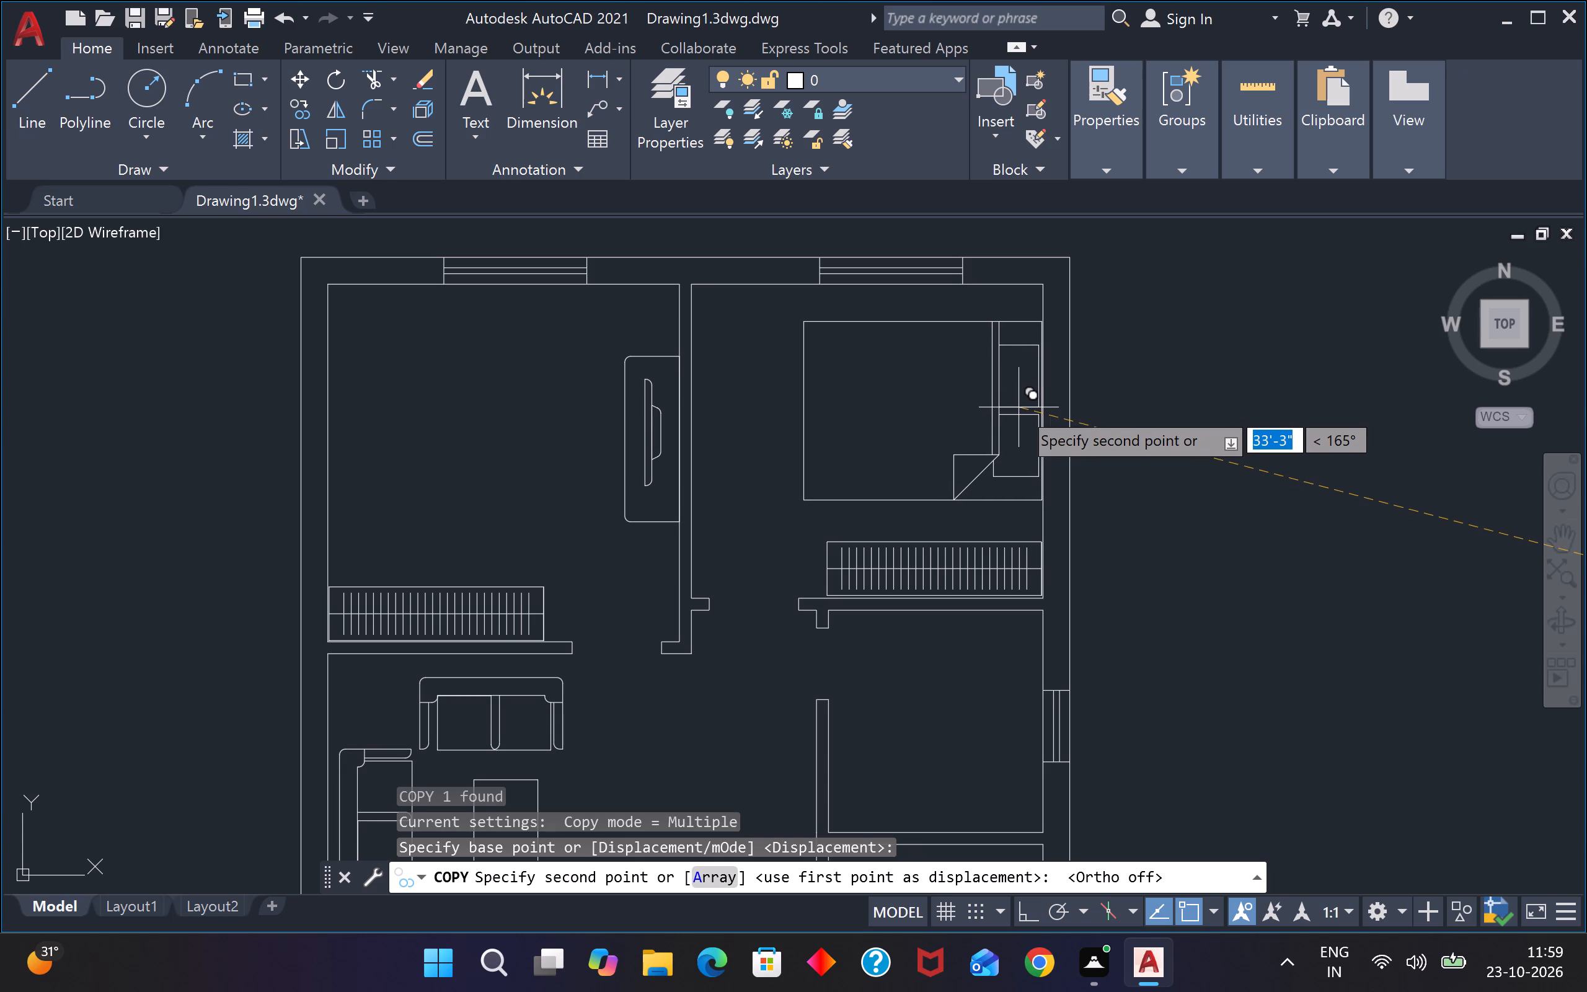
click(1015, 405)
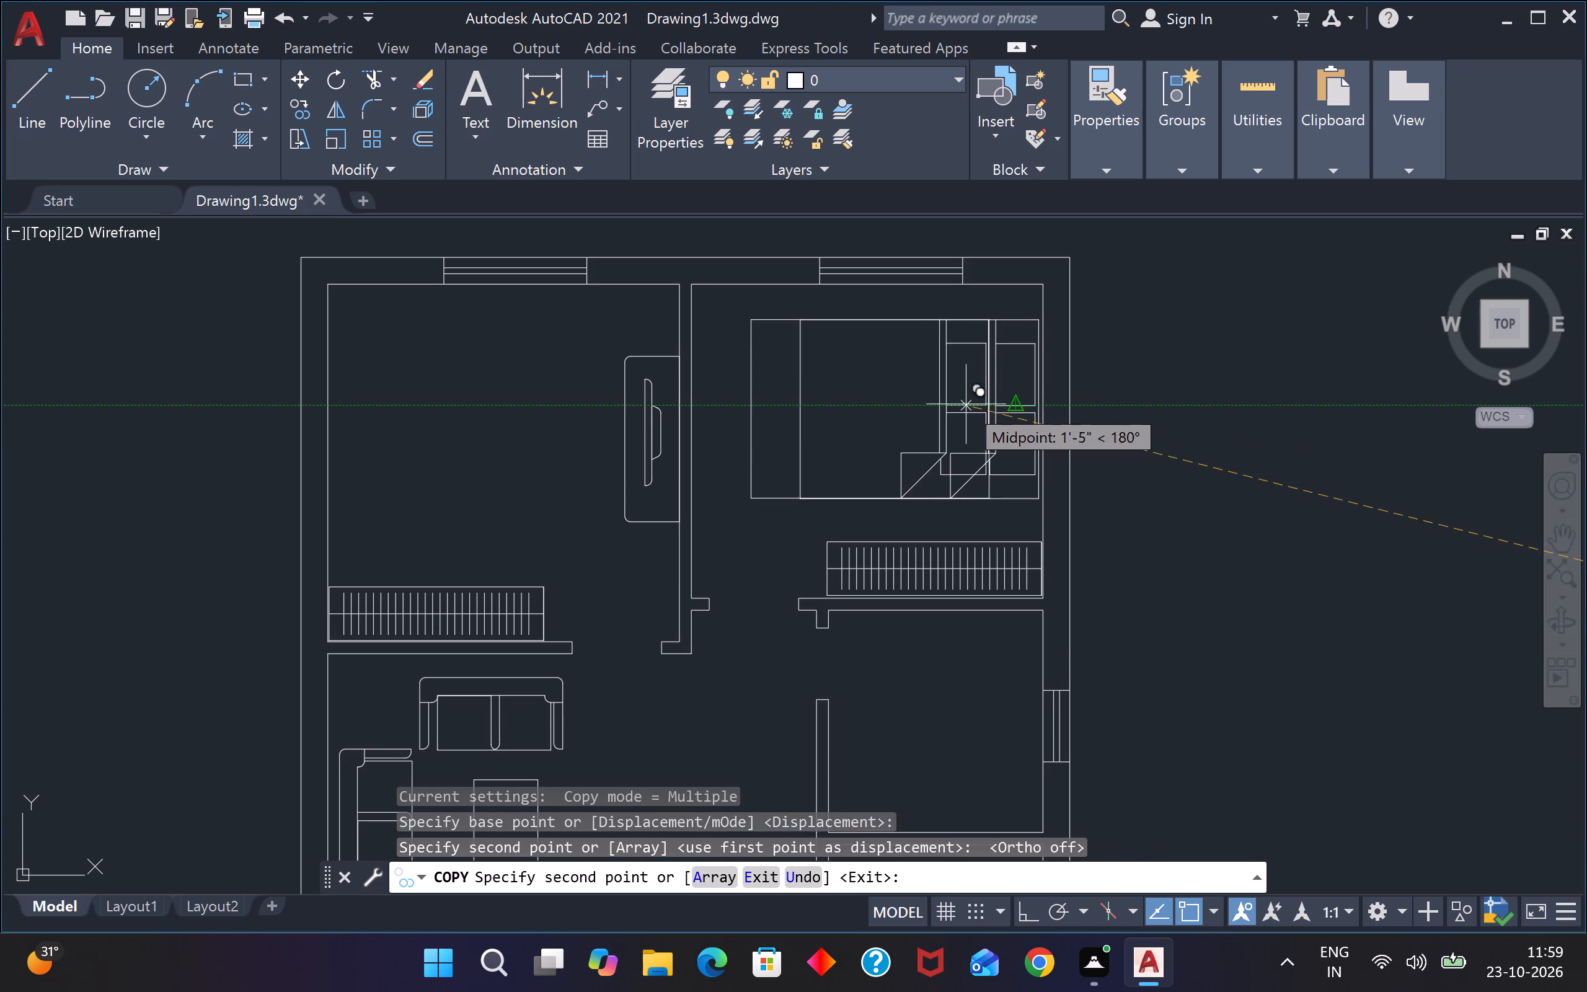
Place a second copy of the bed outside the plan, west of the northwest bedroom, and end the copying.
scroll(242, 423, down, 1)
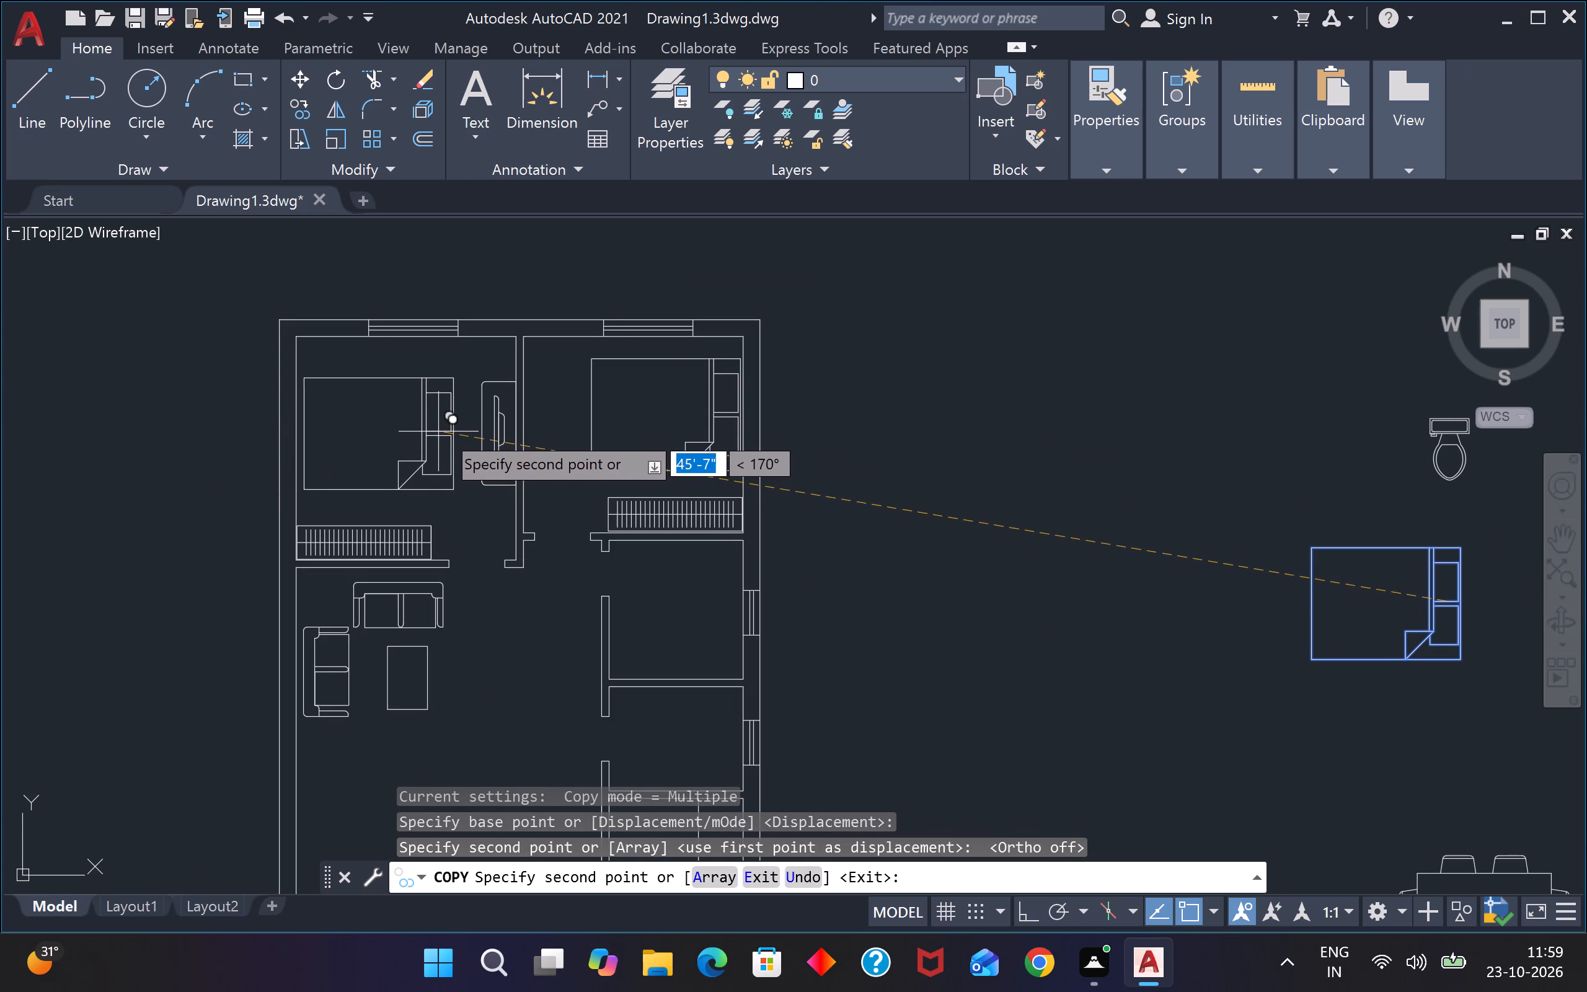
click(208, 426)
key(Escape)
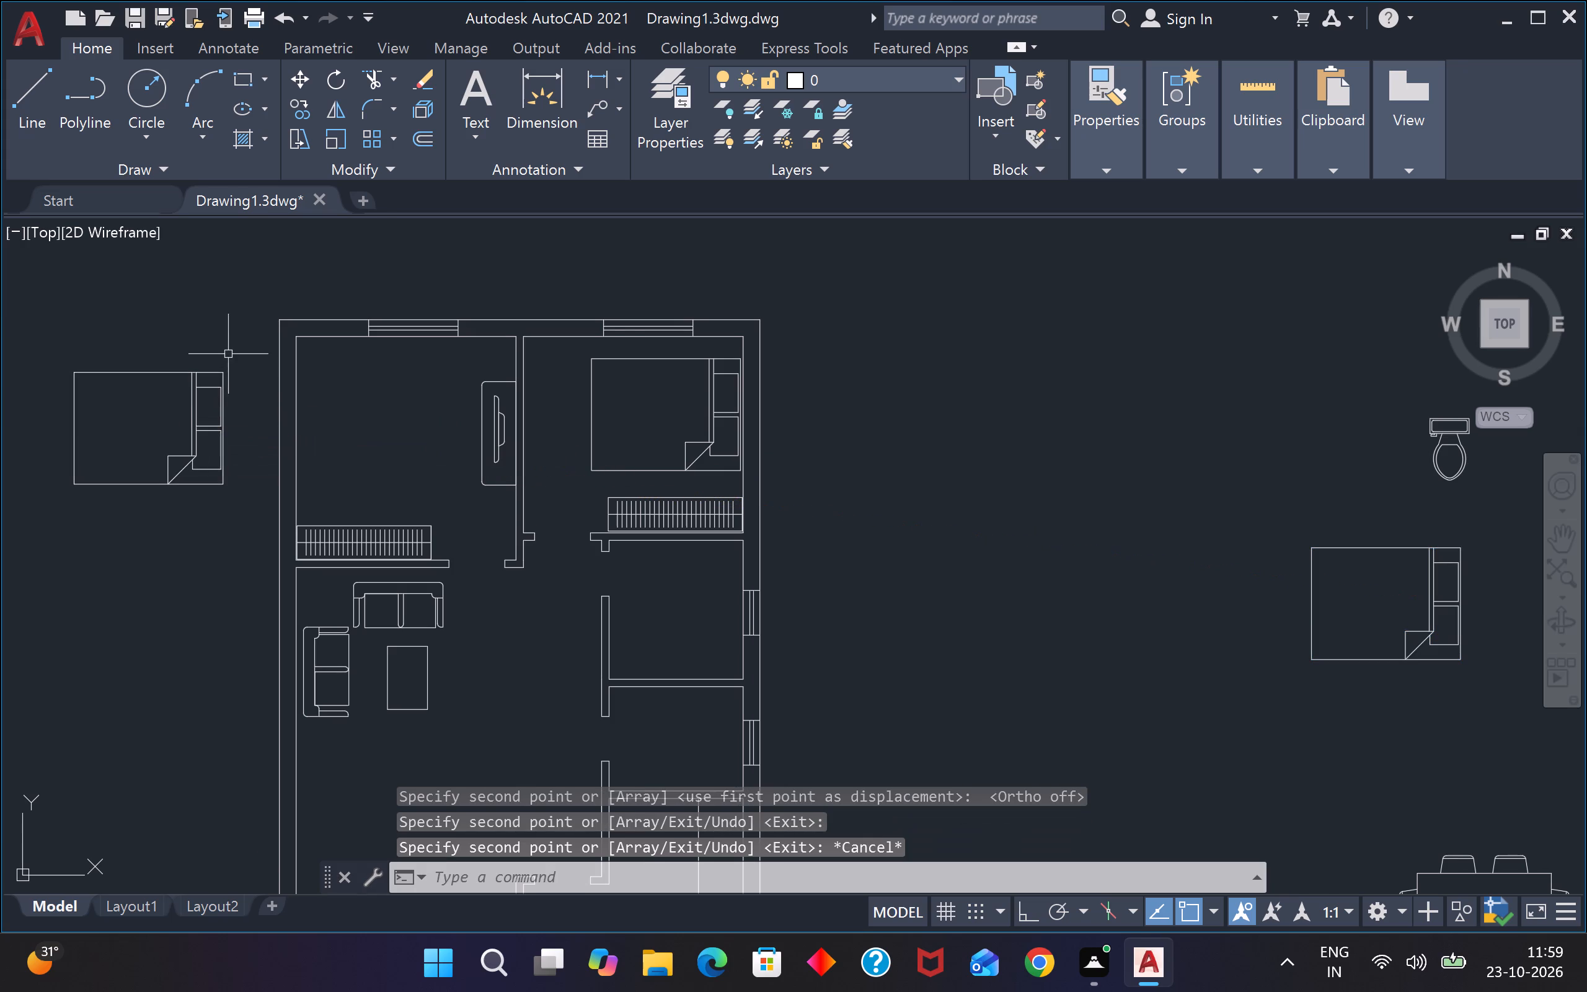
Rotate the bed copy west of the plan half a turn about its northeast corner so its headboard faces west.
click(228, 353)
click(201, 406)
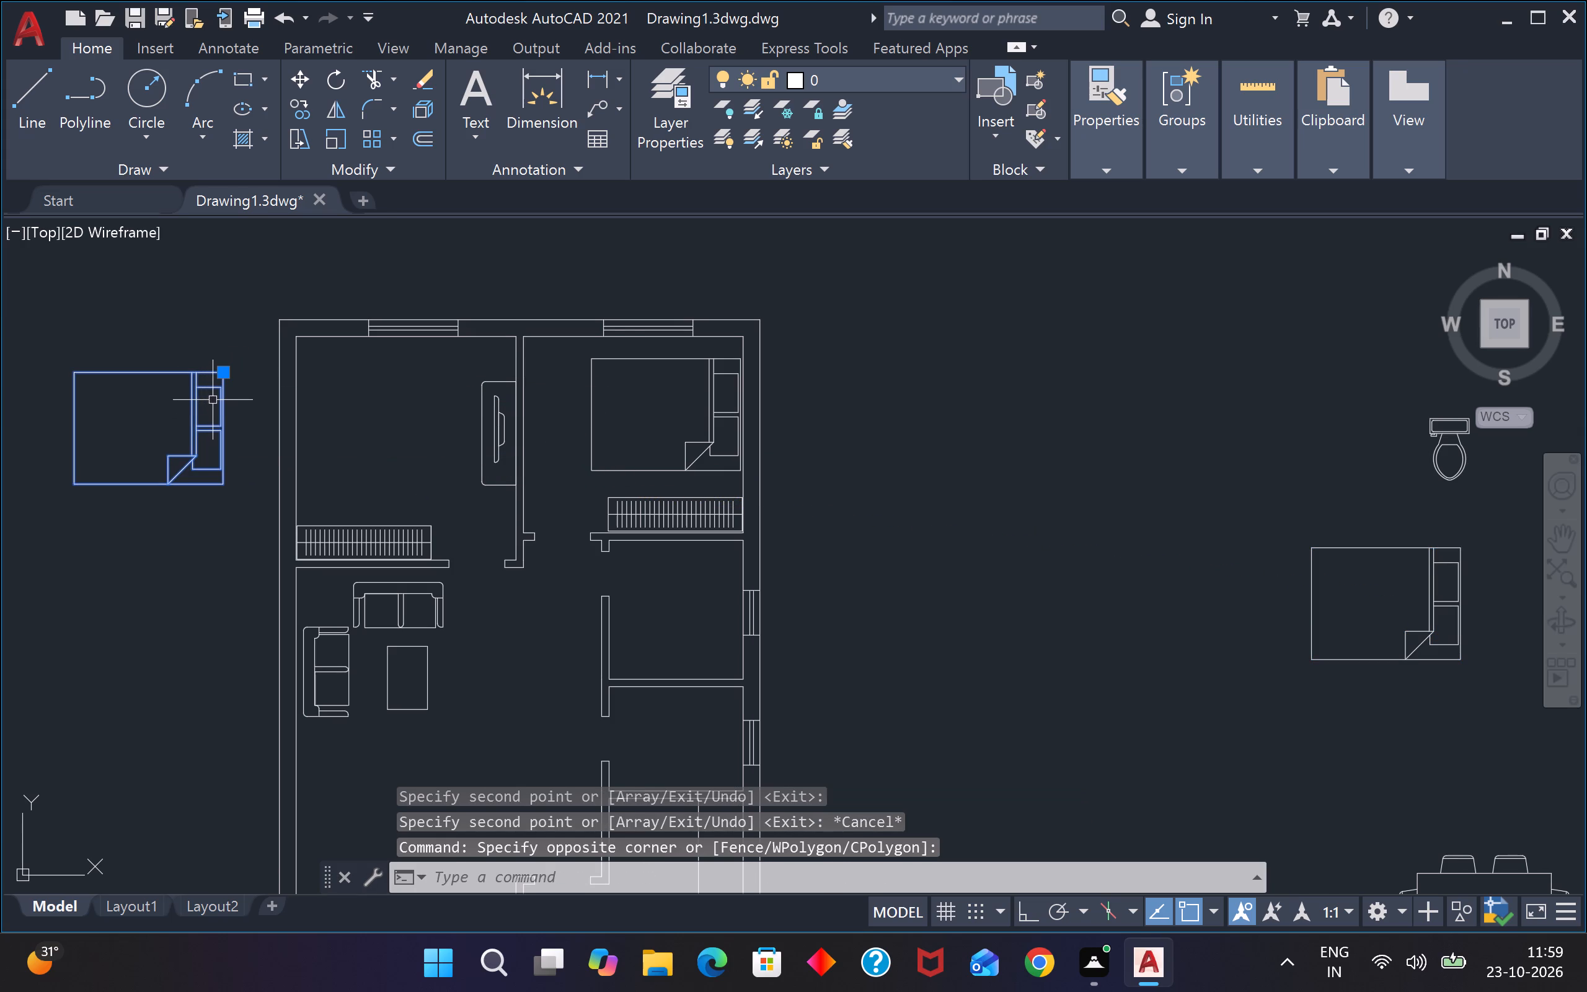
key(r)
key(o)
key(Return)
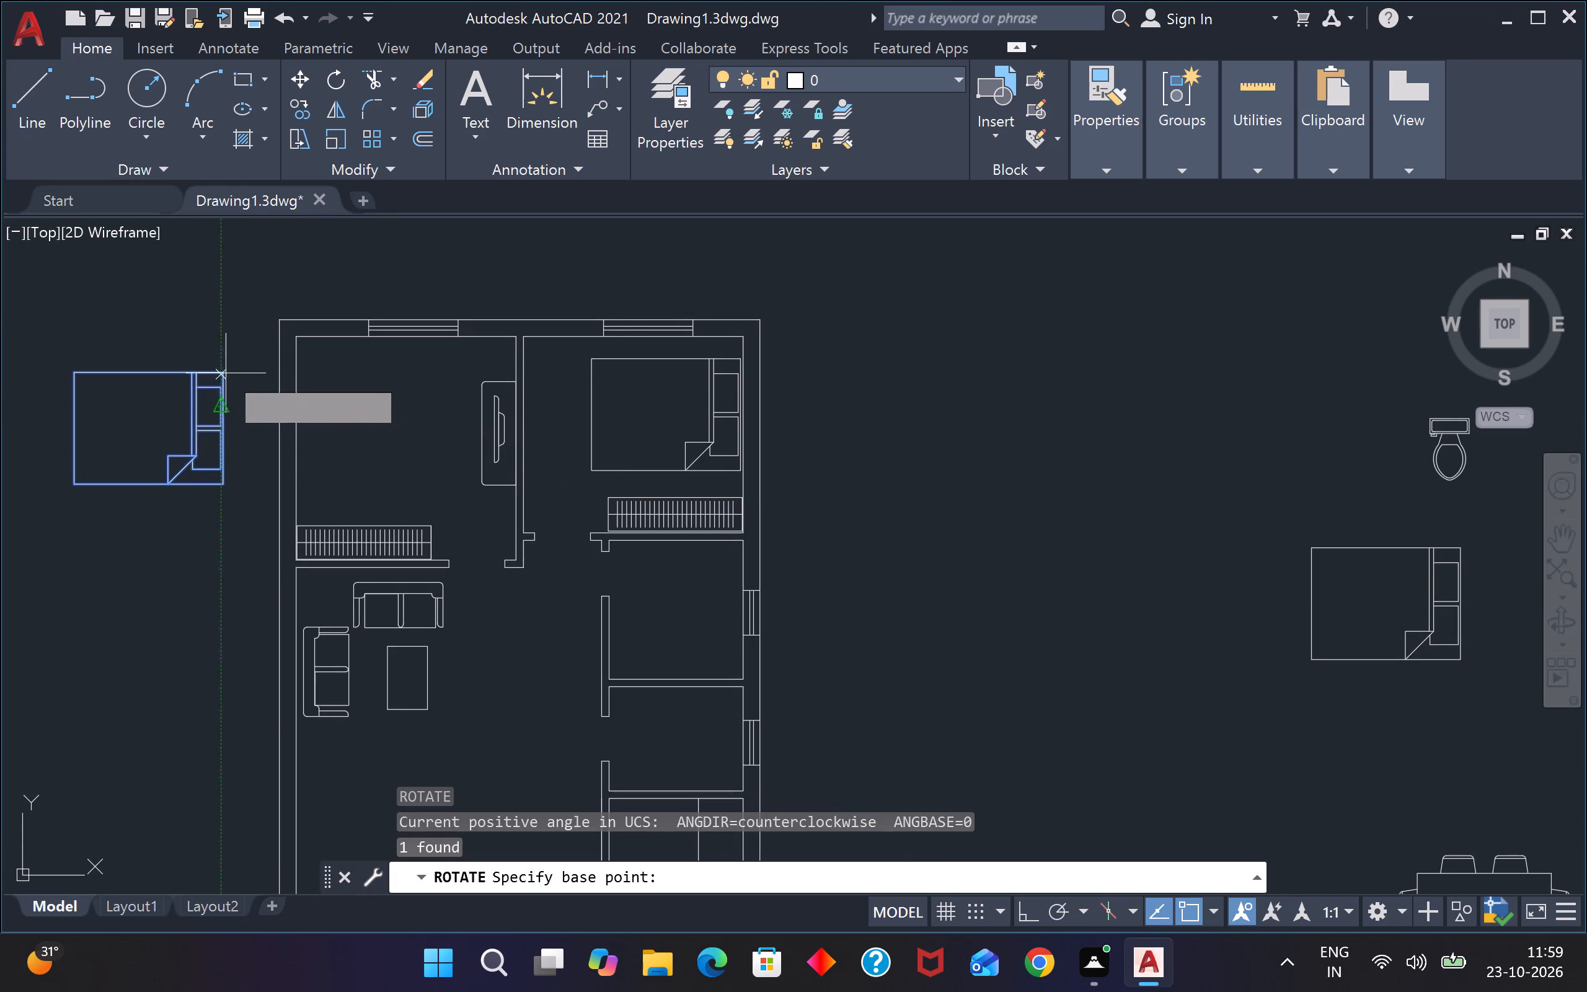
click(226, 373)
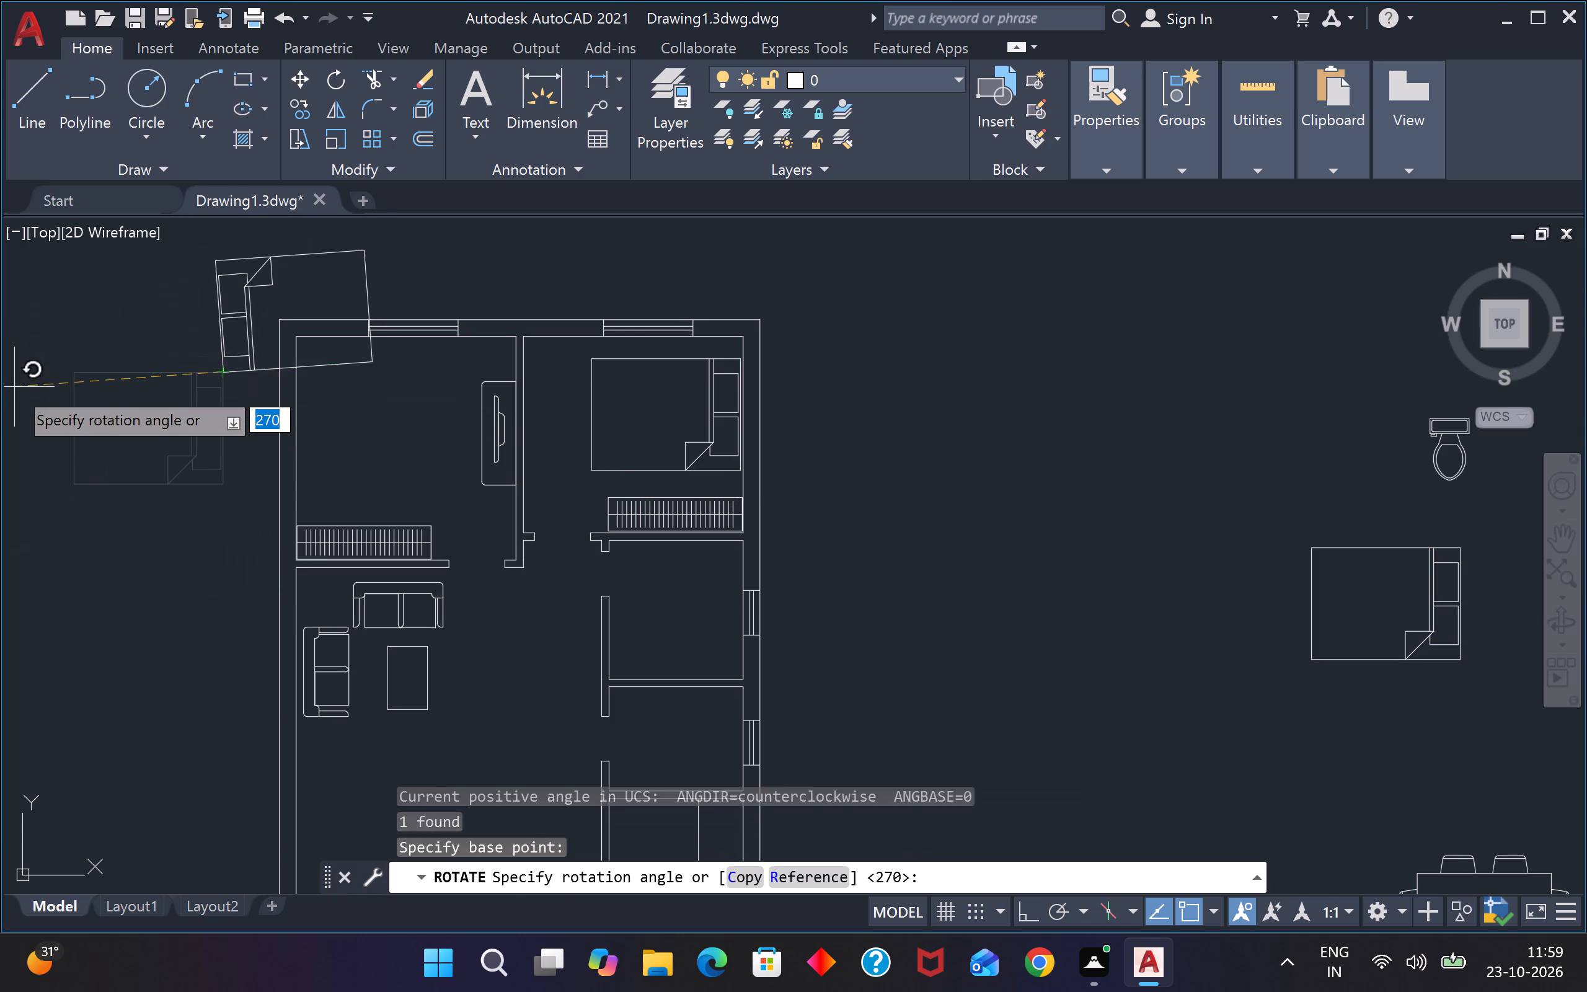
click(25, 366)
Move the west-facing bed into the northwest bedroom with its headboard against the west wall, above the wardrobe.
drag(238, 243, 238, 262)
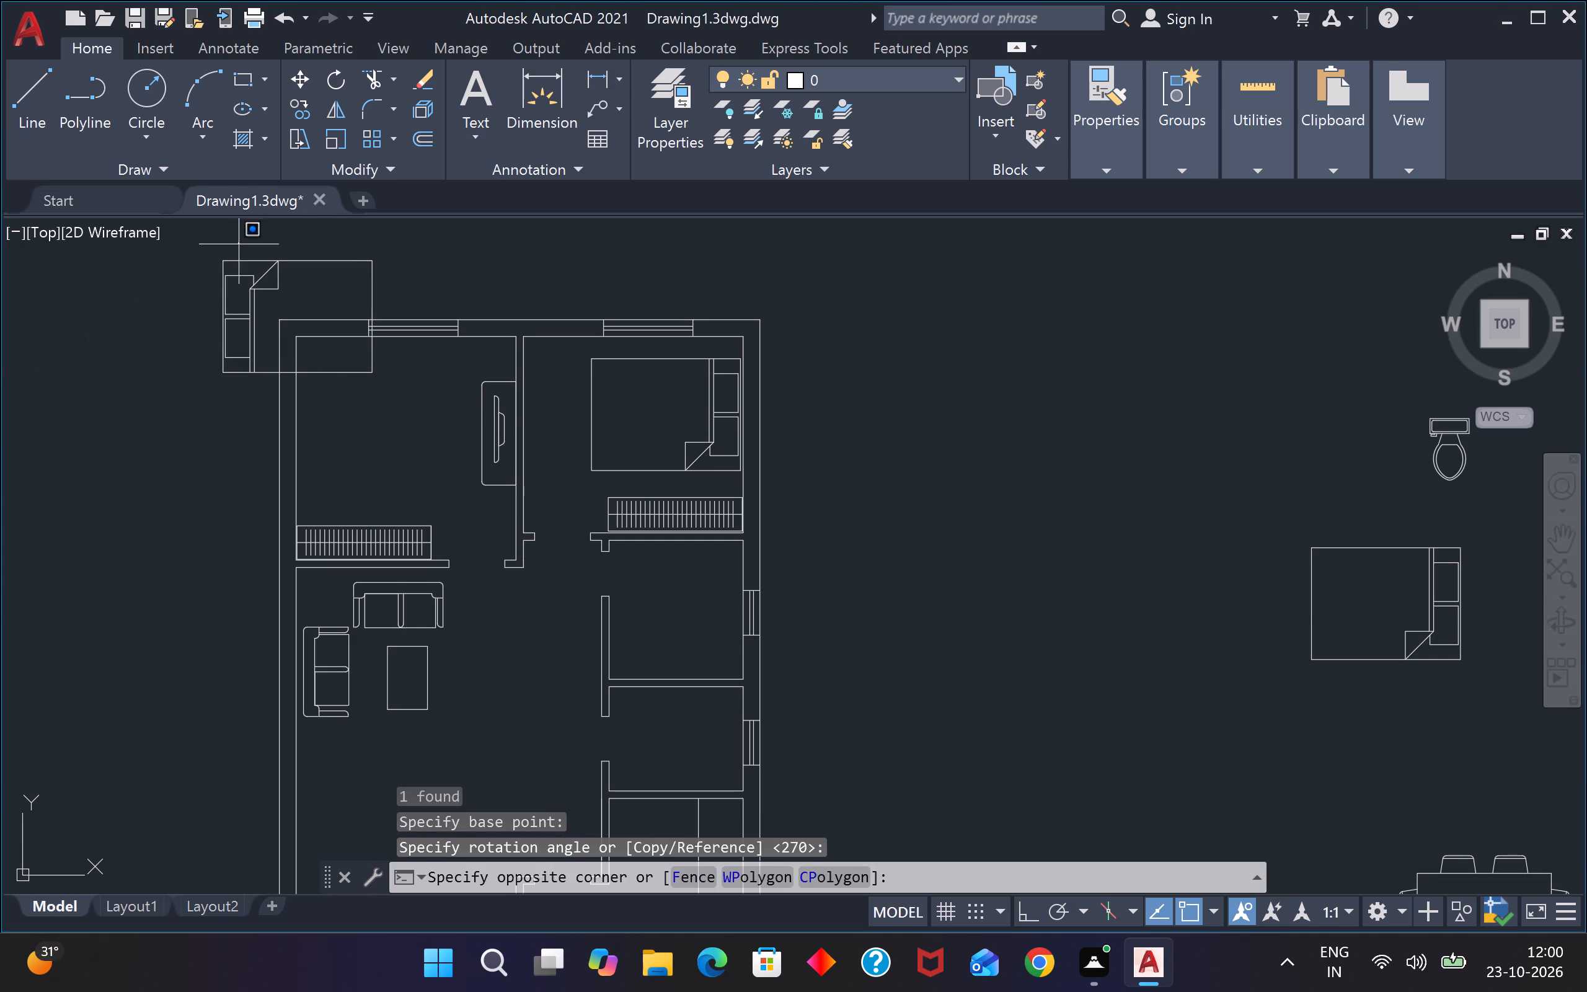
drag(238, 262, 235, 268)
click(167, 373)
key(m)
key(space)
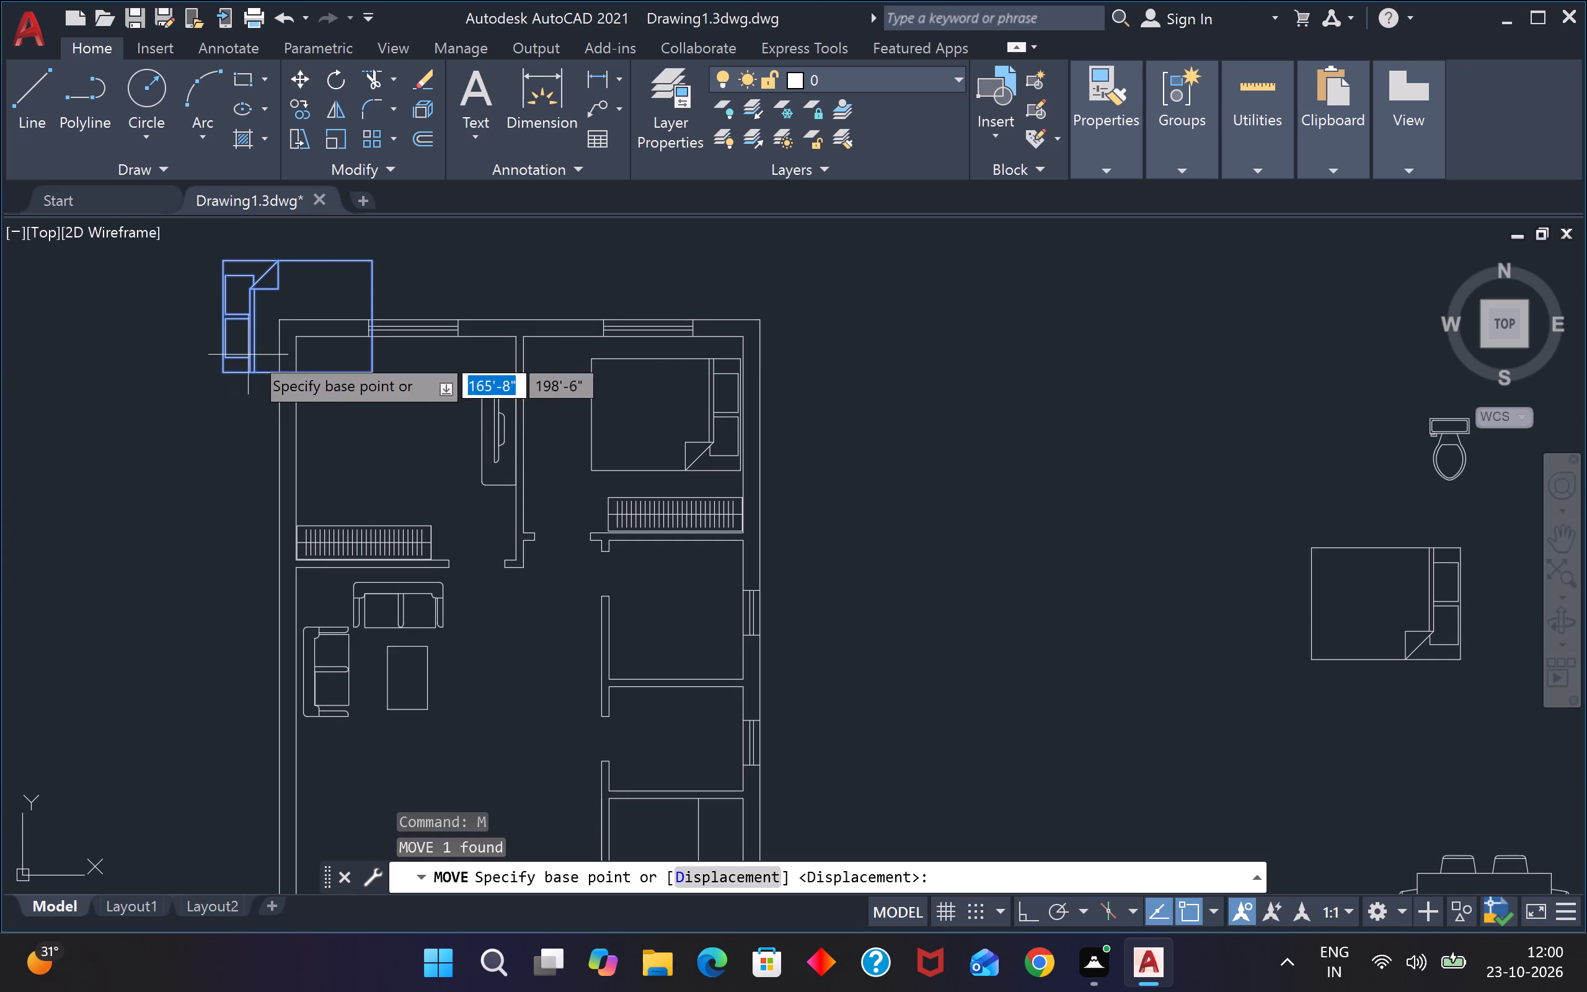
click(269, 333)
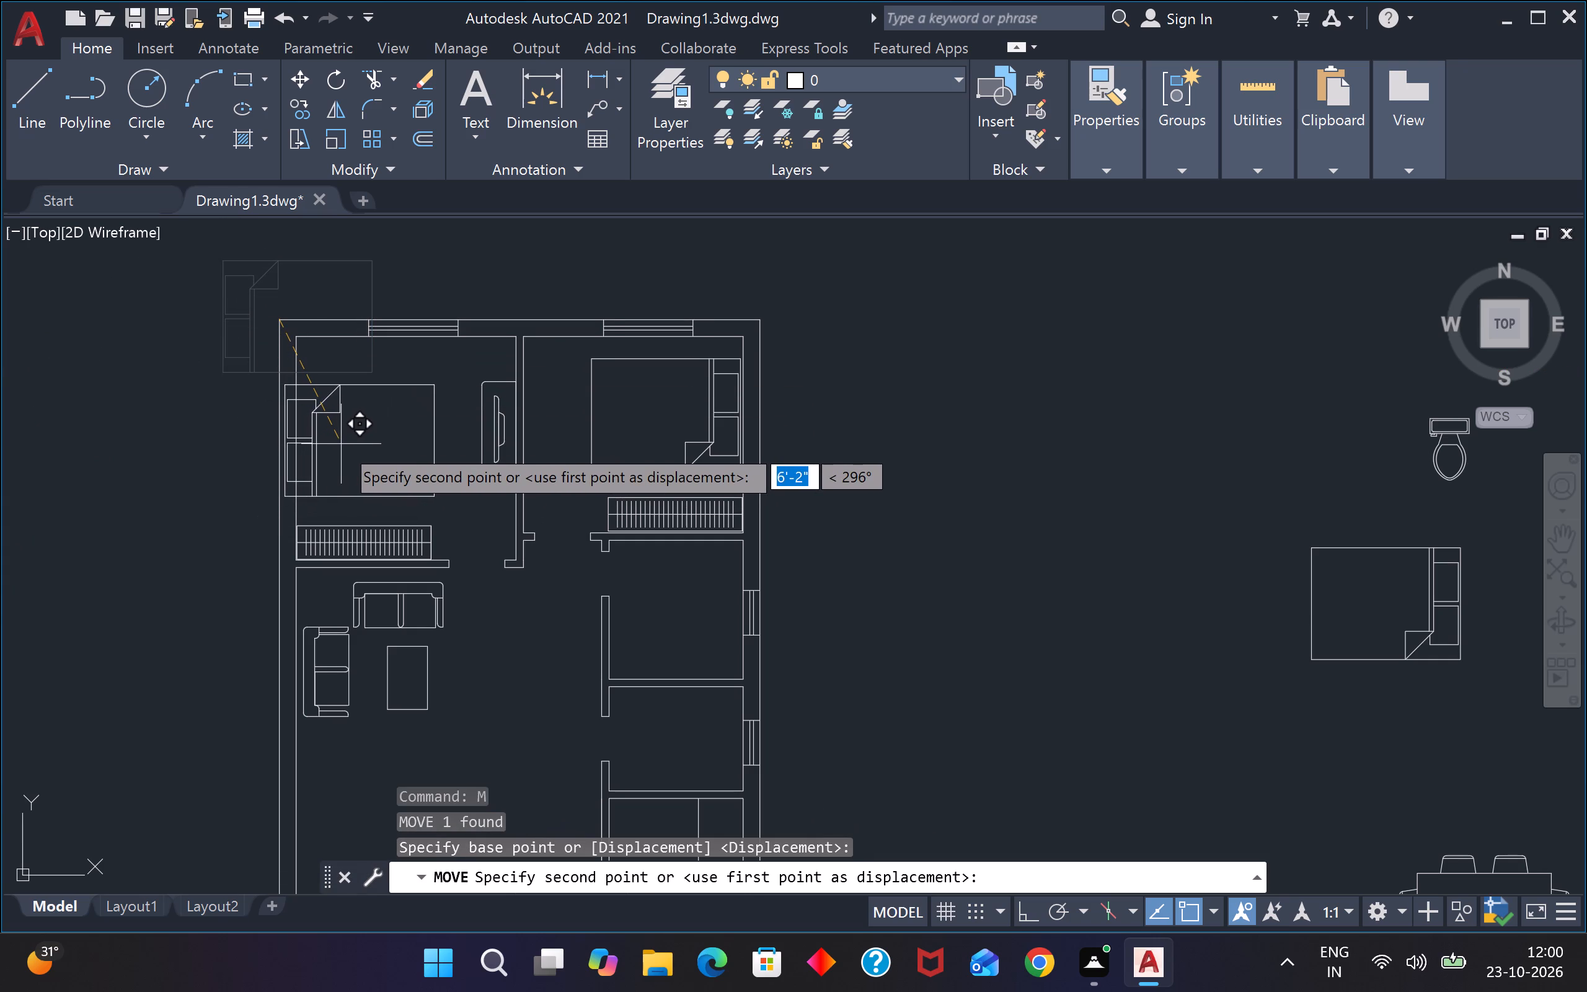
scroll(347, 441, up, 1)
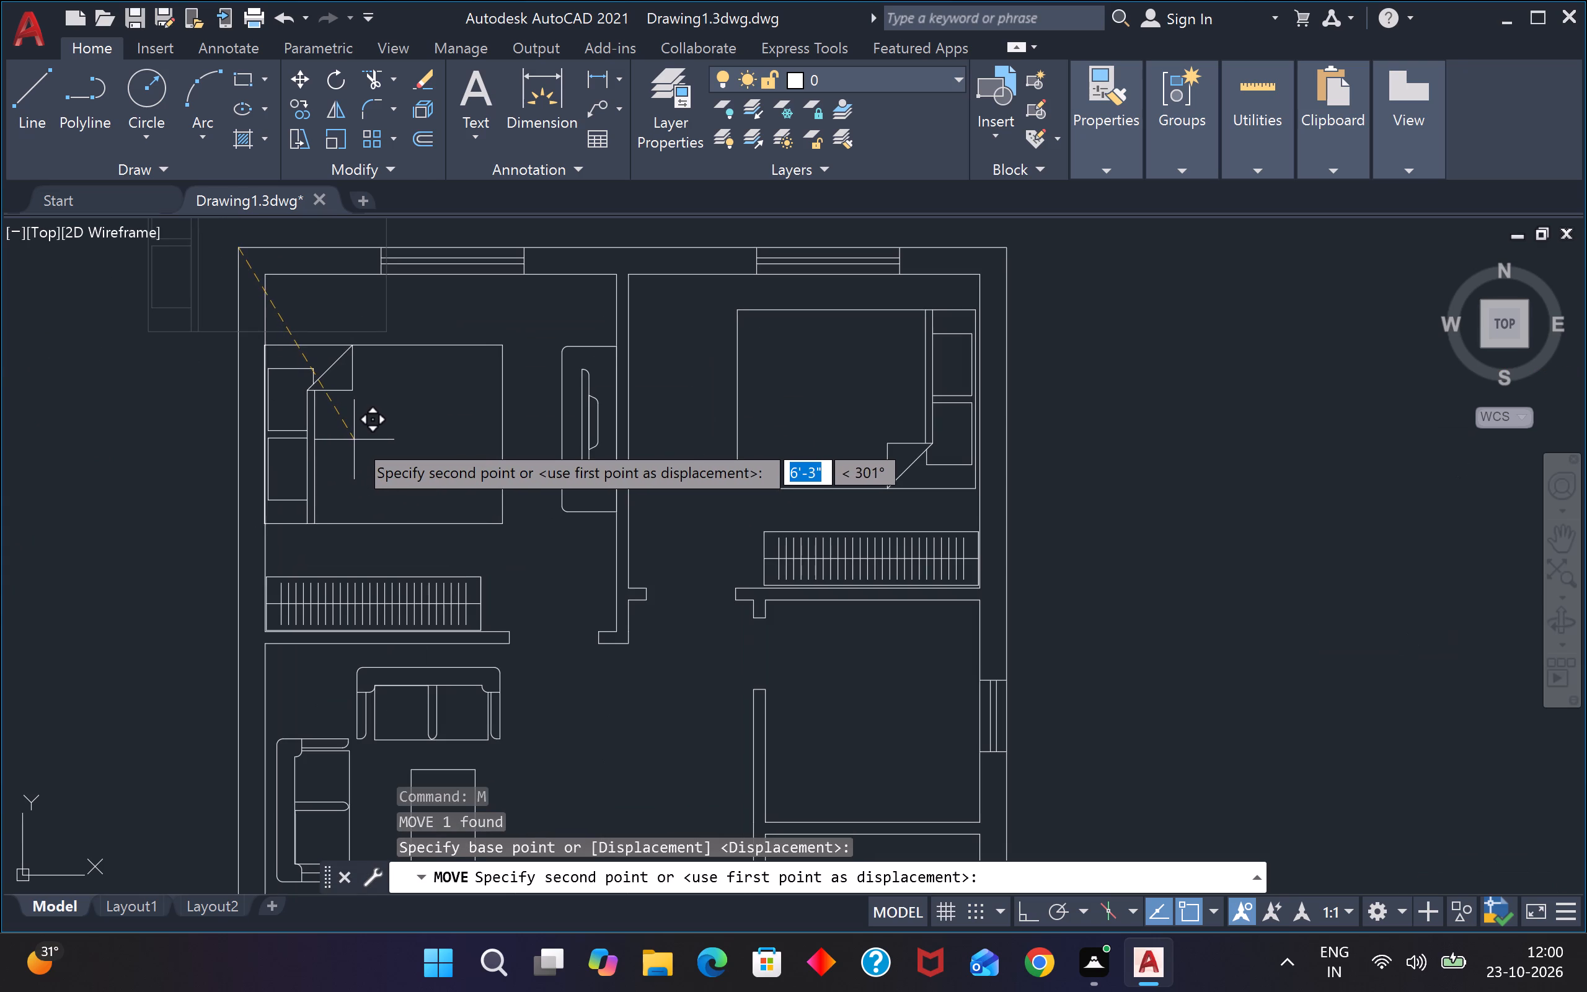
click(356, 438)
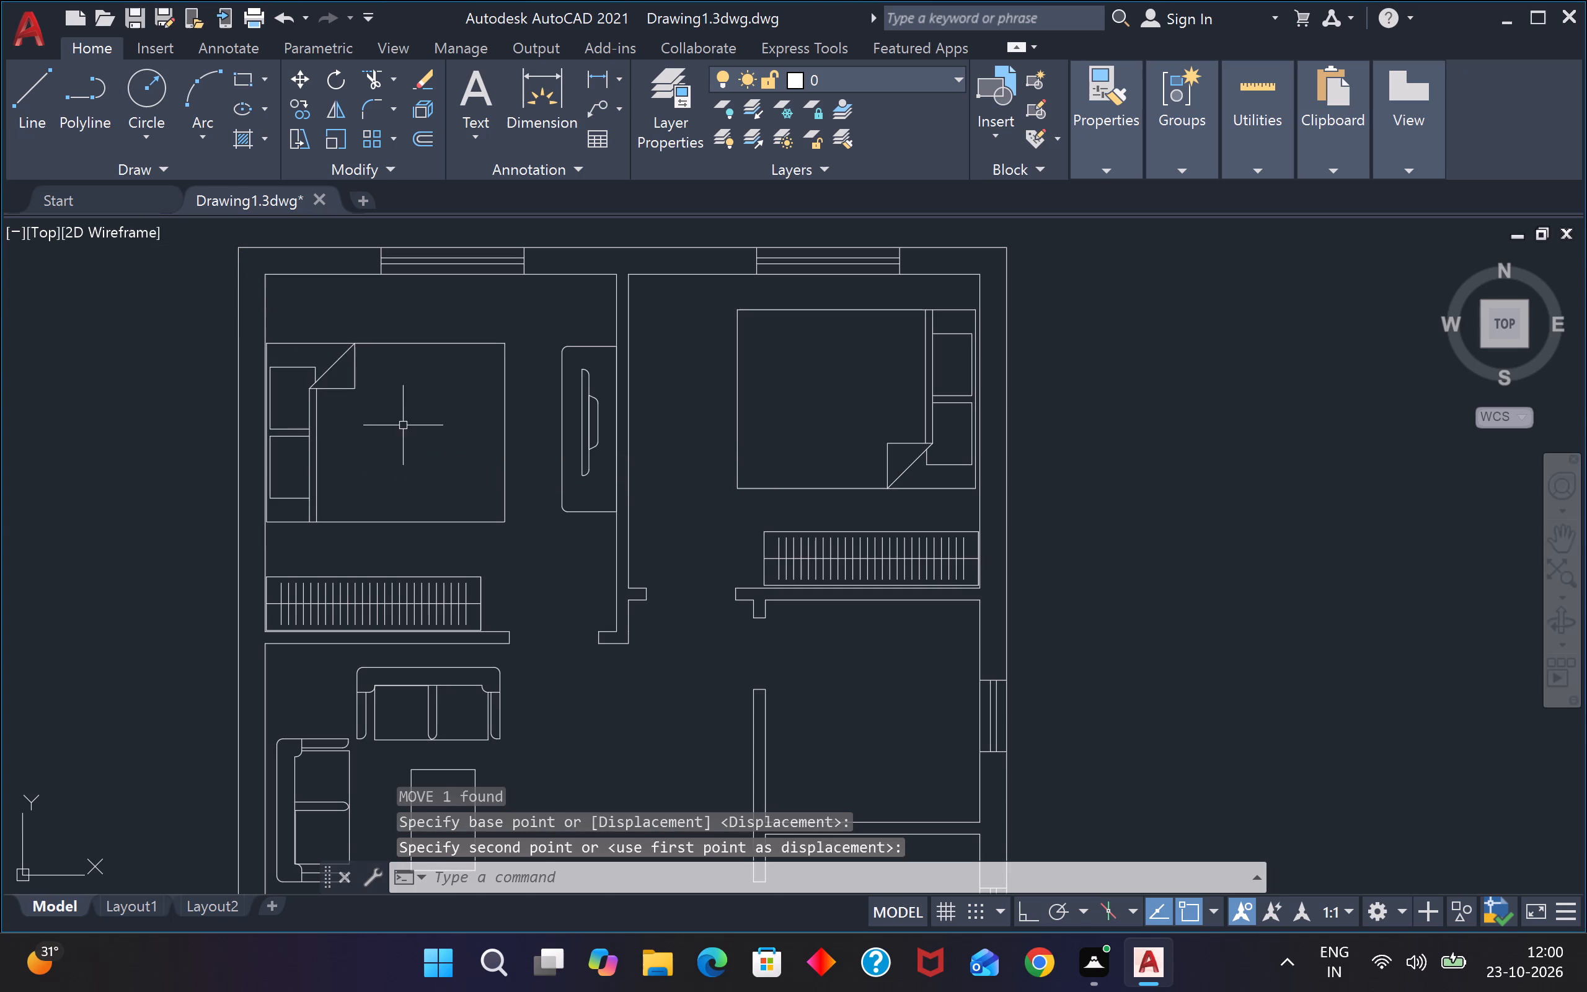
Draw a 1' x 1' rectangle outside the plan, west of the northwest bedroom, for a bedside table.
key(r)
key(e)
key(c)
key(space)
click(96, 332)
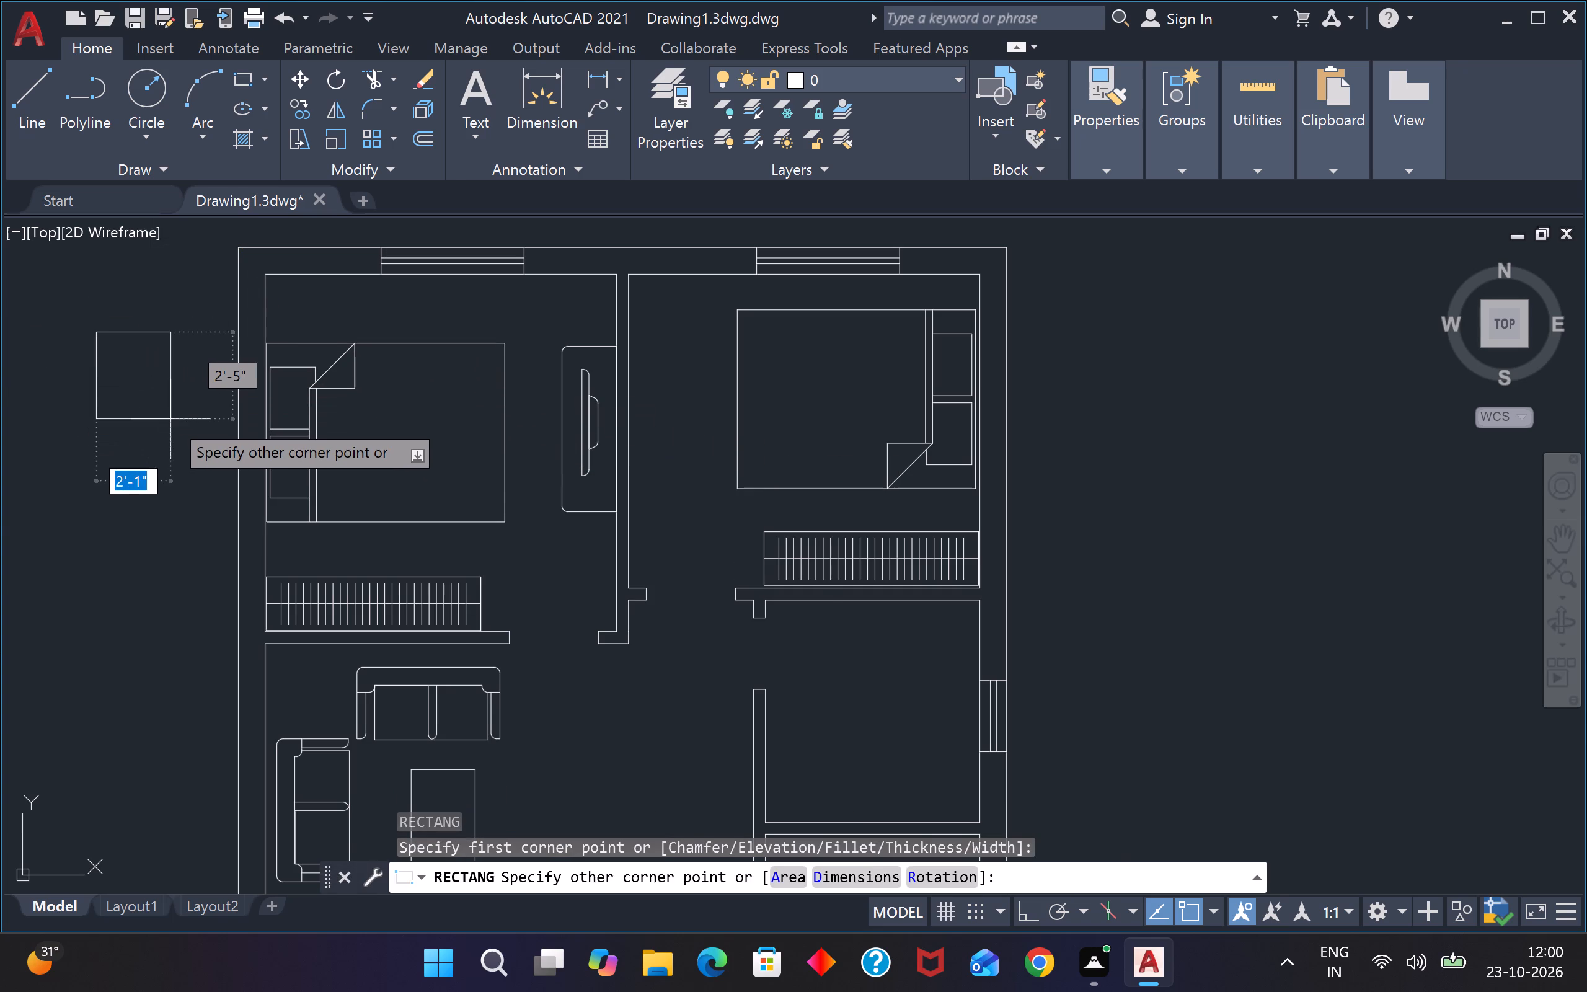
text(1')
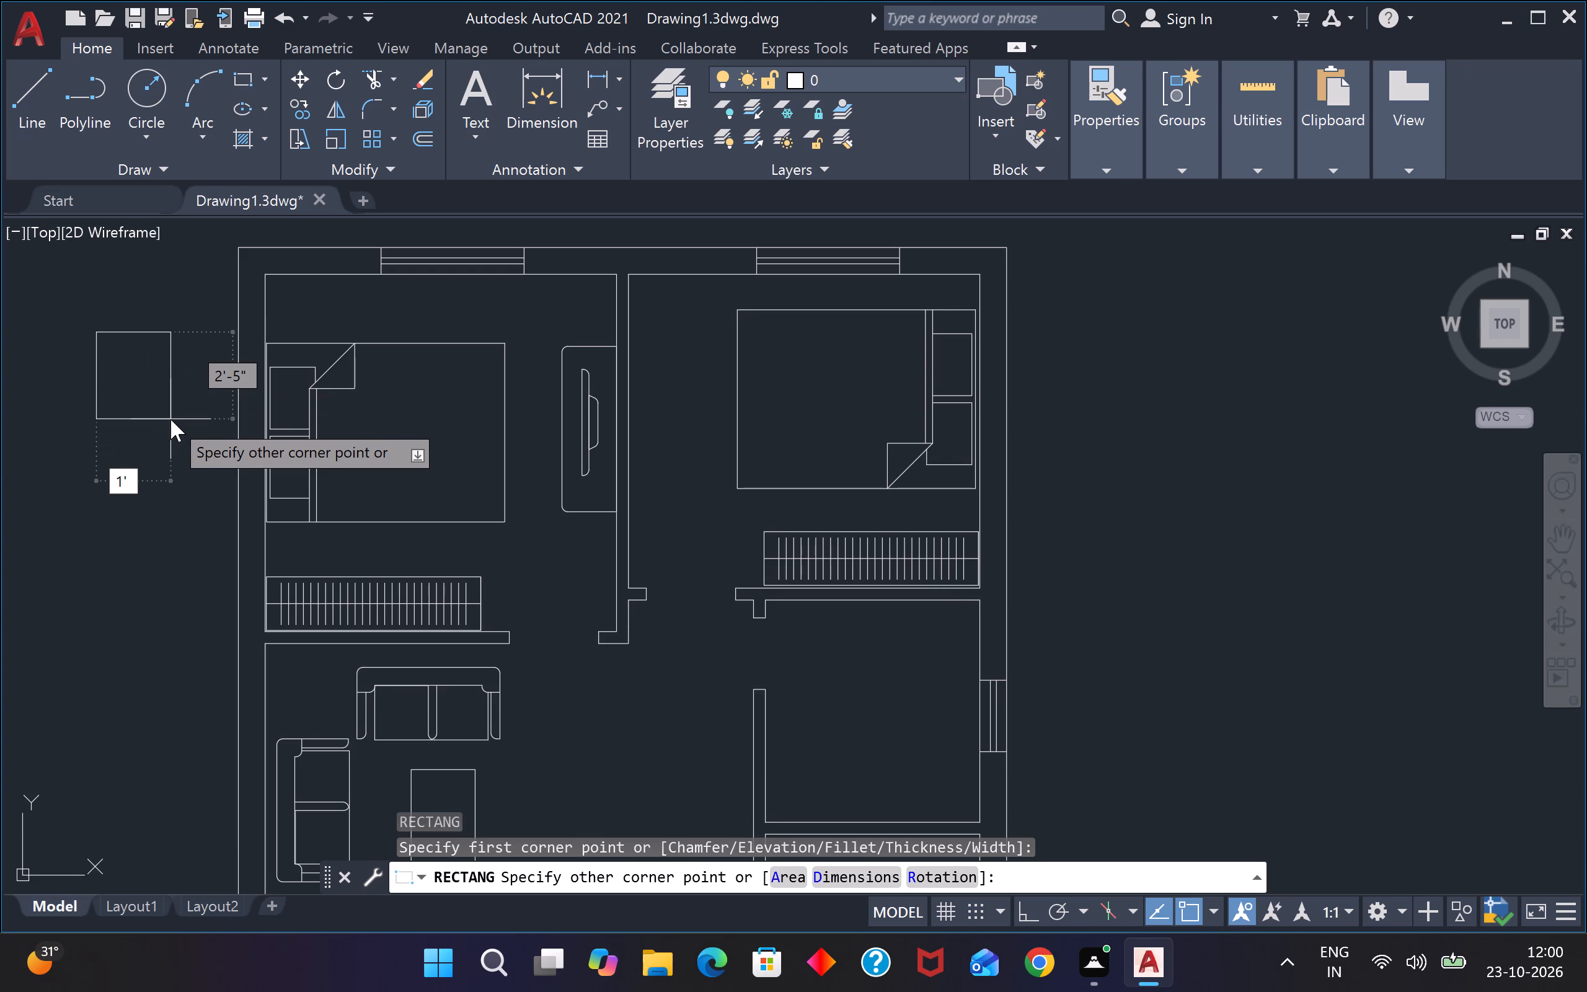
key(Tab)
text(1')
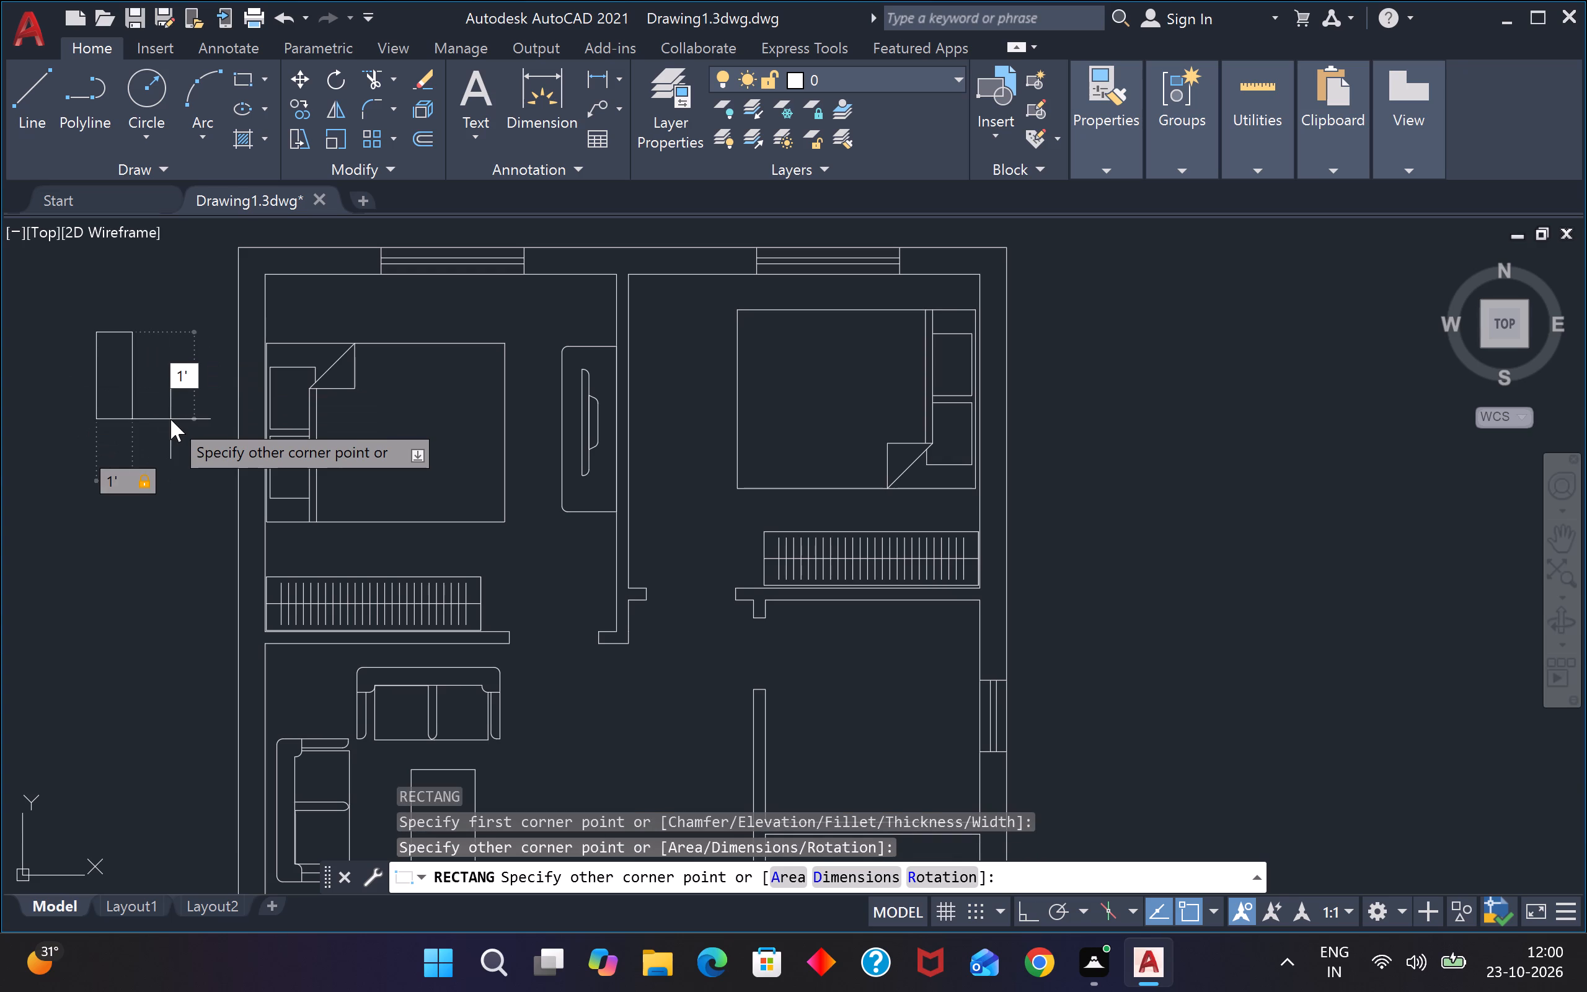
key(Return)
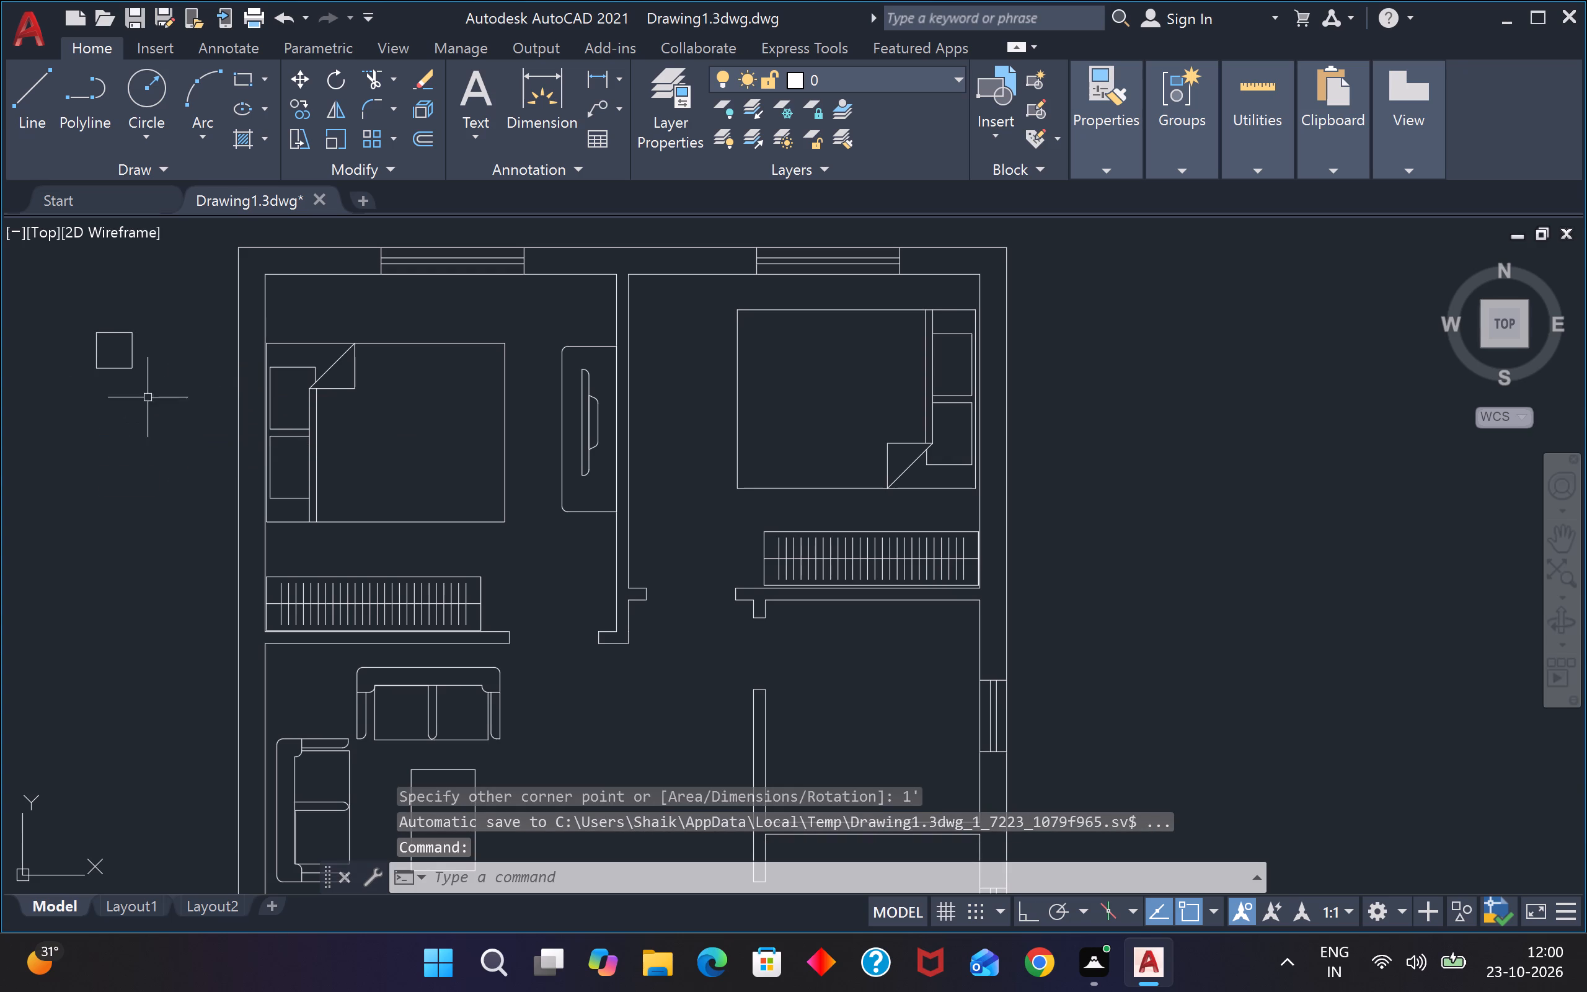
Copy the 1' square to both sides of the northwest bedroom bed's head as bedside tables along the west wall.
click(154, 342)
click(76, 443)
key(c)
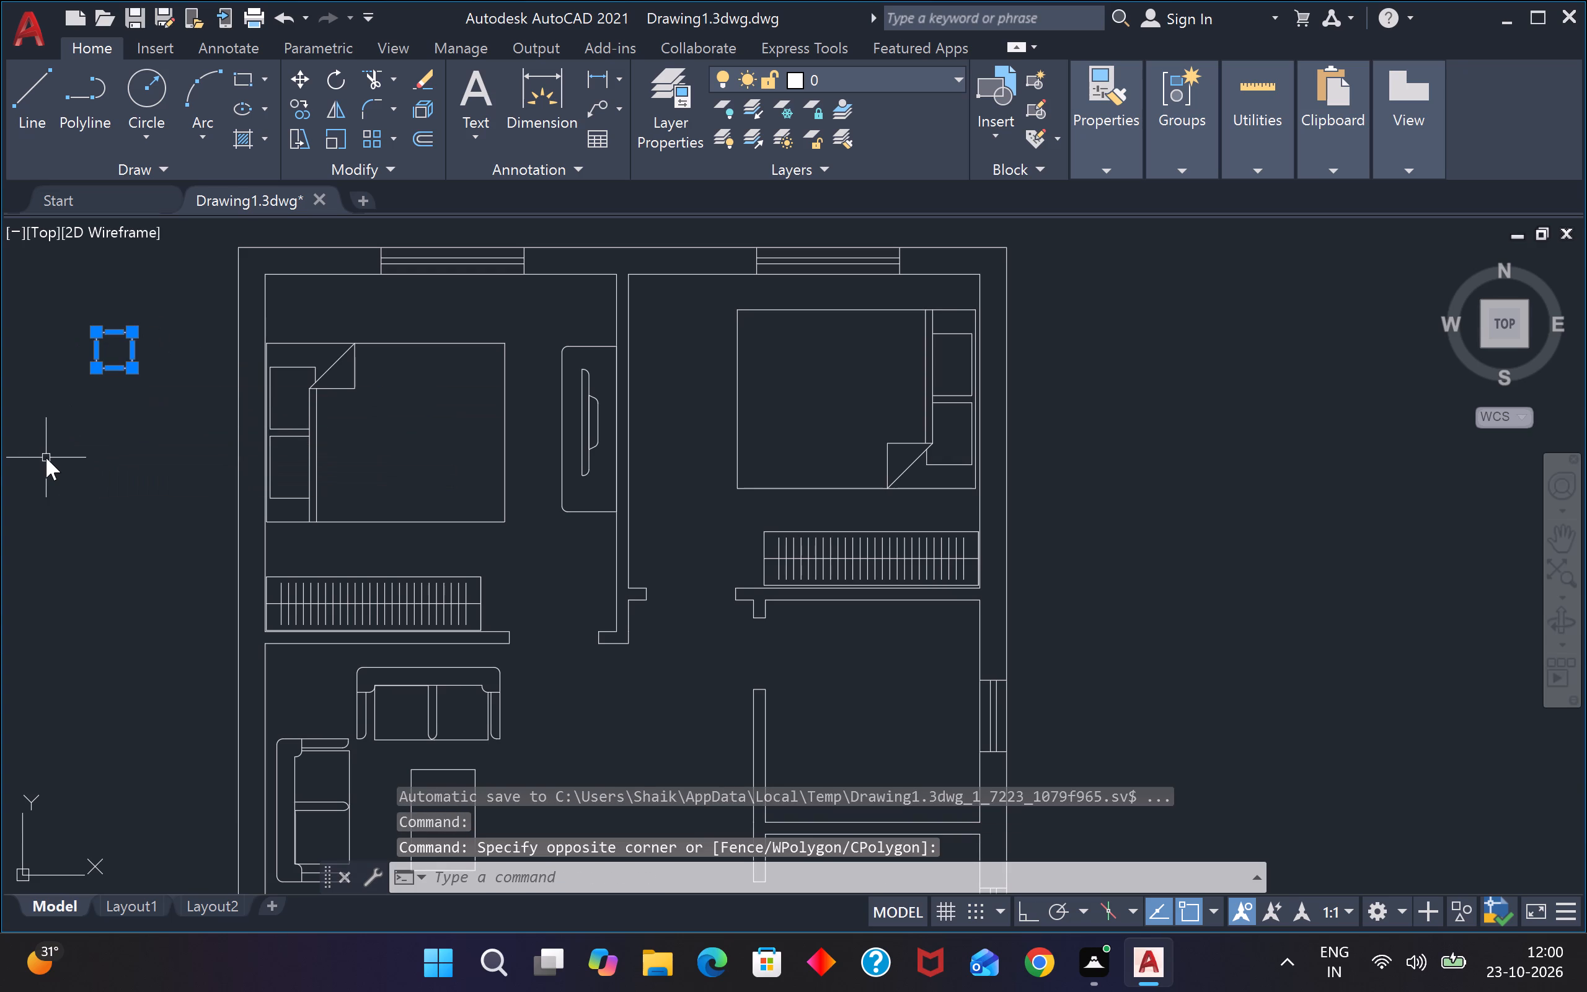
key(o)
key(Return)
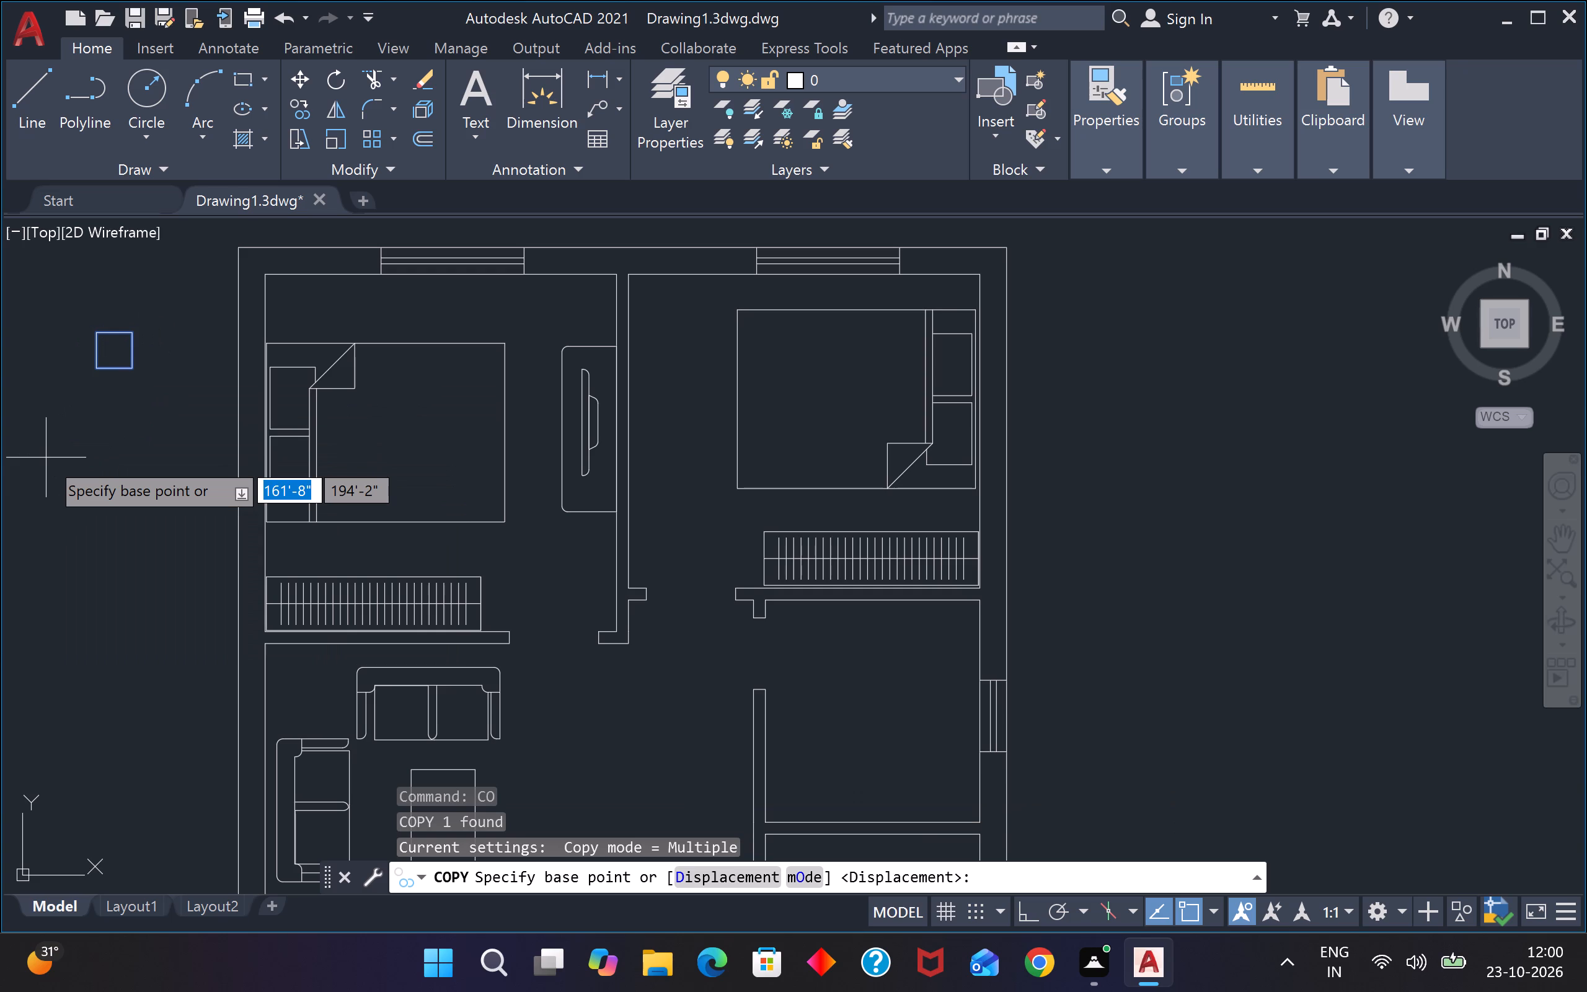
scroll(110, 352, up, 2)
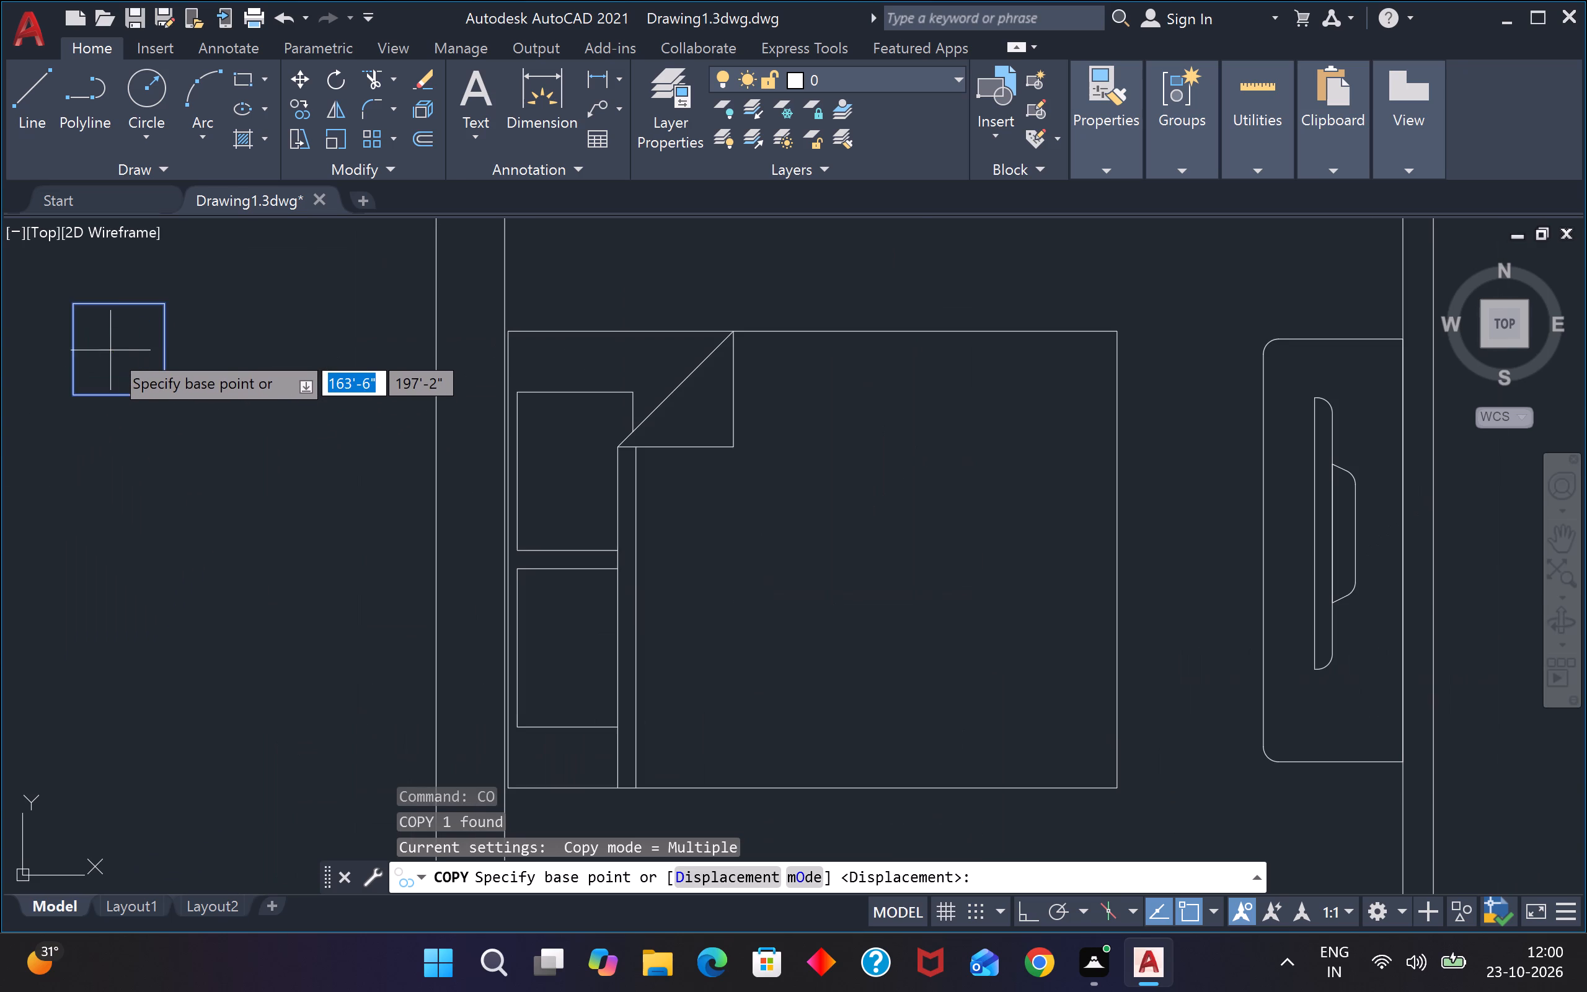
drag(113, 343, 119, 339)
scroll(130, 349, down, 2)
scroll(287, 339, up, 3)
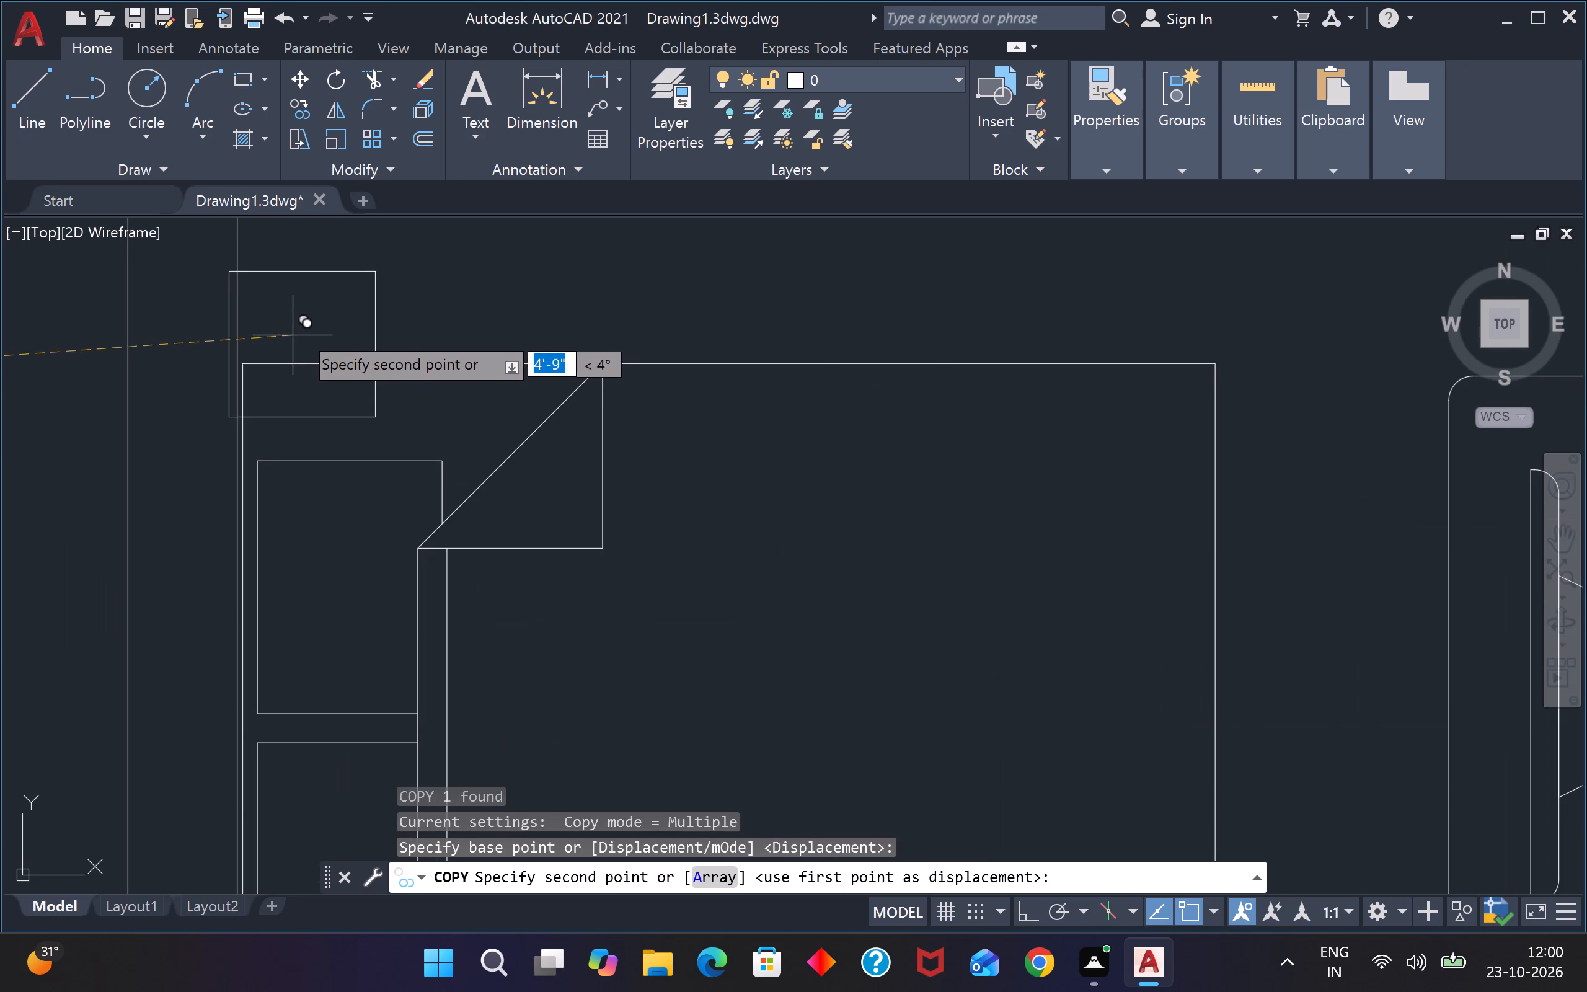
click(309, 276)
scroll(304, 281, down, 3)
scroll(296, 505, up, 3)
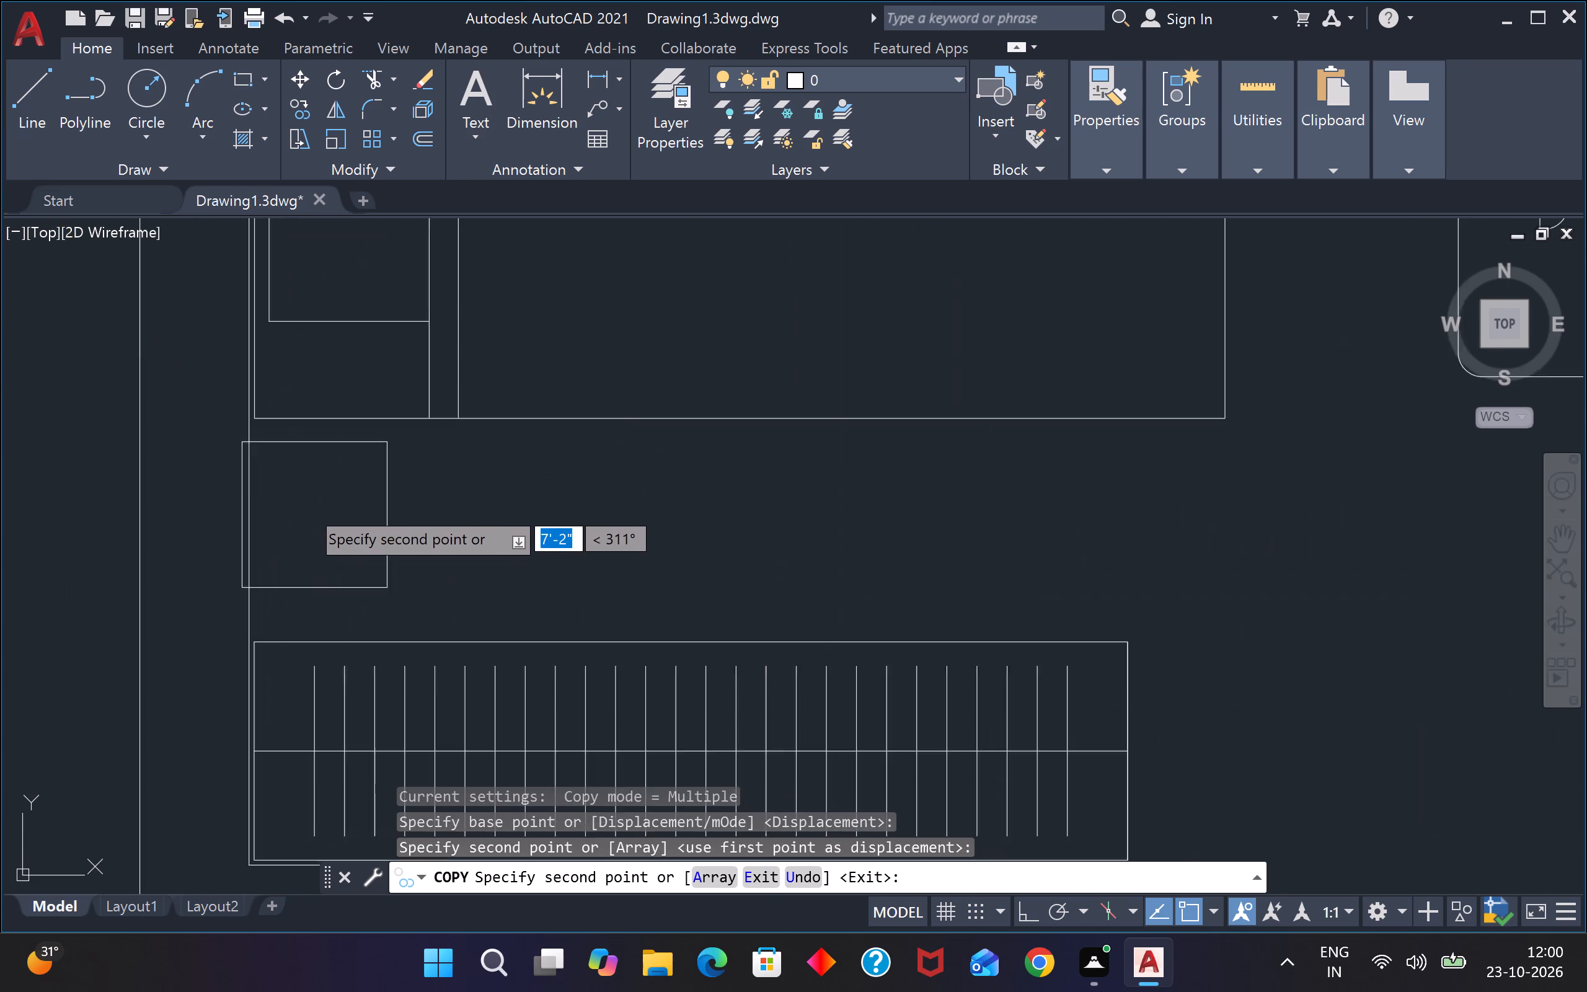
drag(318, 486, 325, 487)
Place another copy of the 1' square in the northeast bedroom as a bedside table, just south of the bed's head.
scroll(325, 492, down, 2)
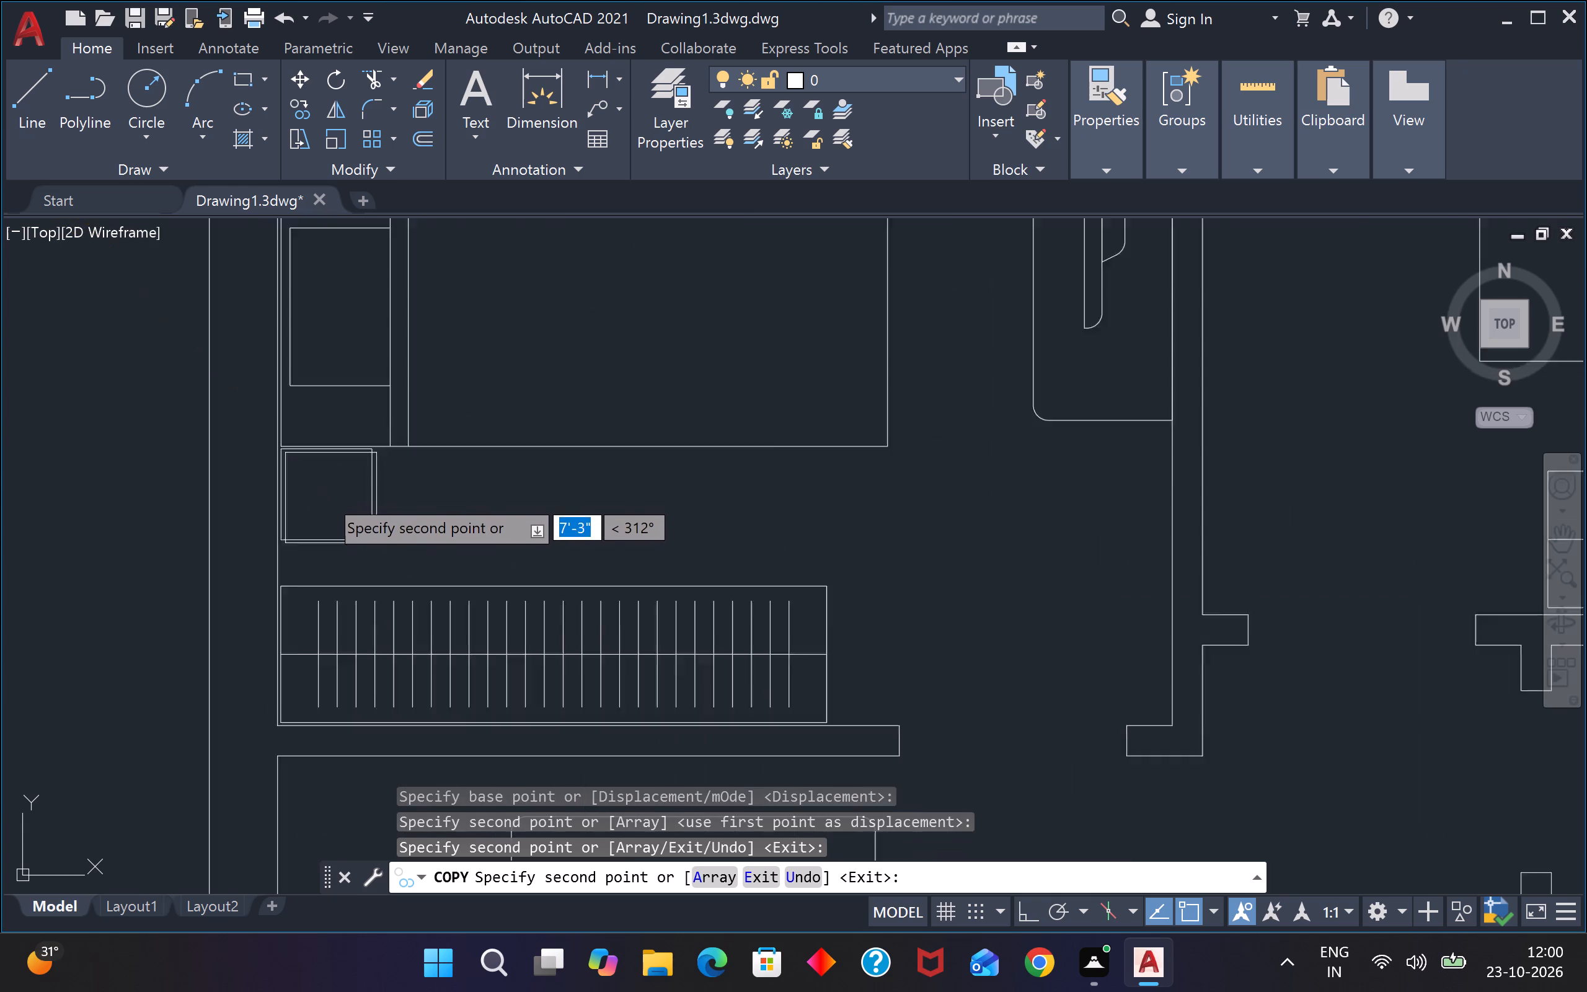
scroll(325, 495, down, 1)
scroll(795, 440, down, 2)
scroll(882, 347, up, 3)
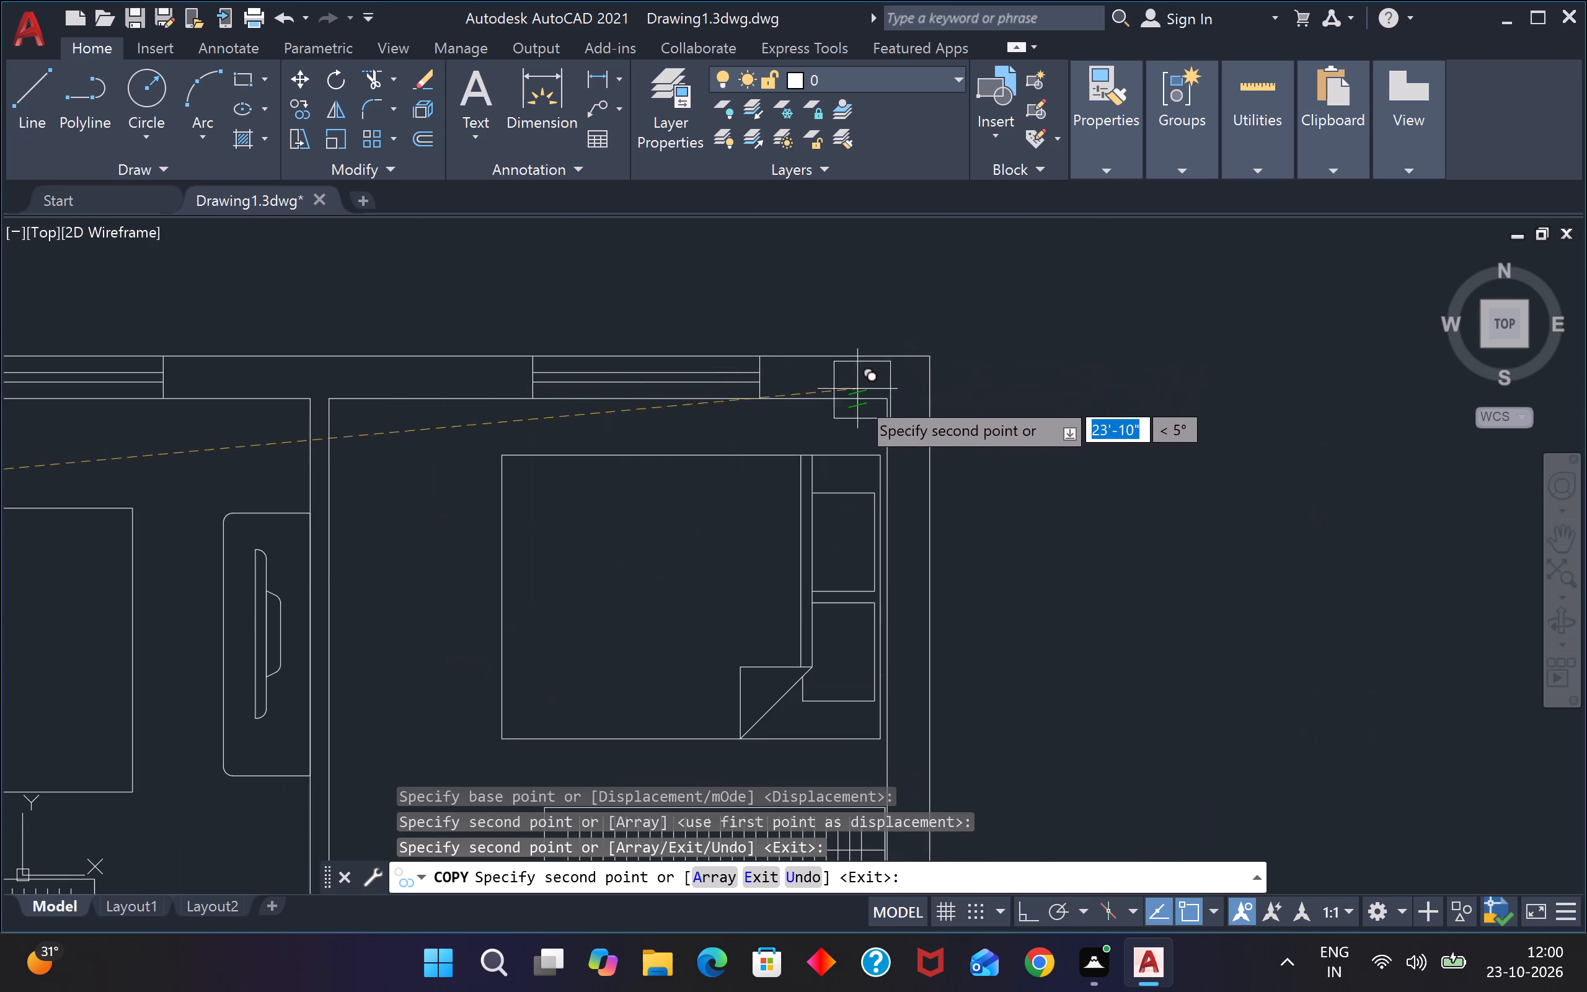
scroll(859, 406, up, 3)
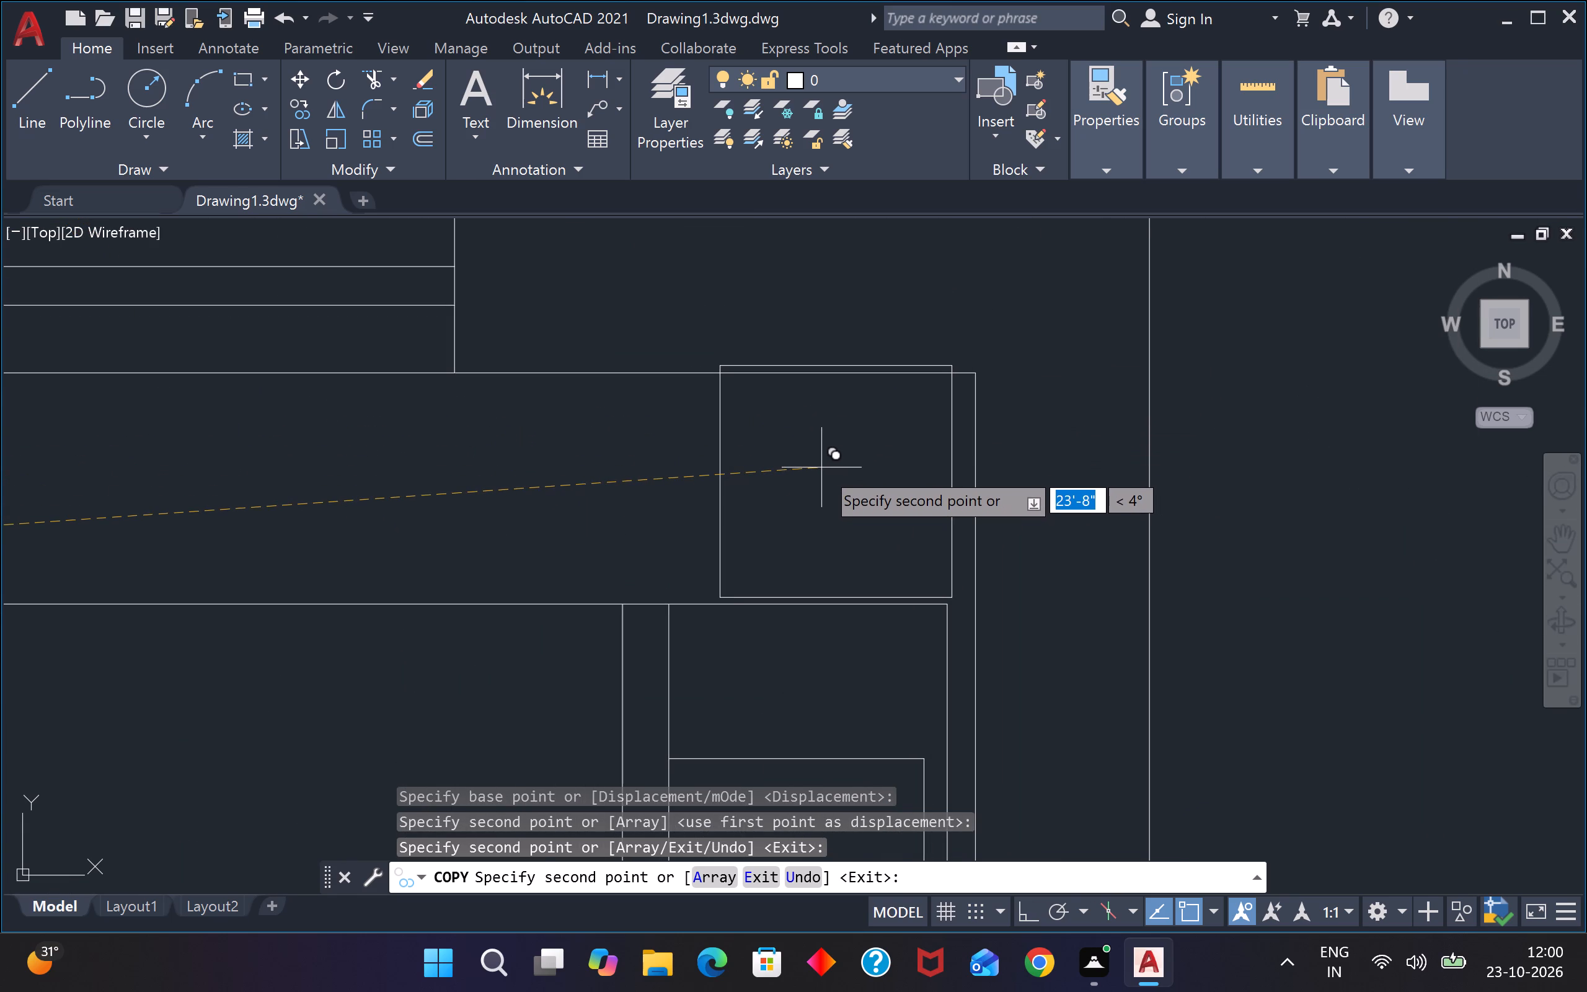
scroll(822, 467, down, 3)
scroll(835, 557, down, 3)
scroll(821, 625, up, 3)
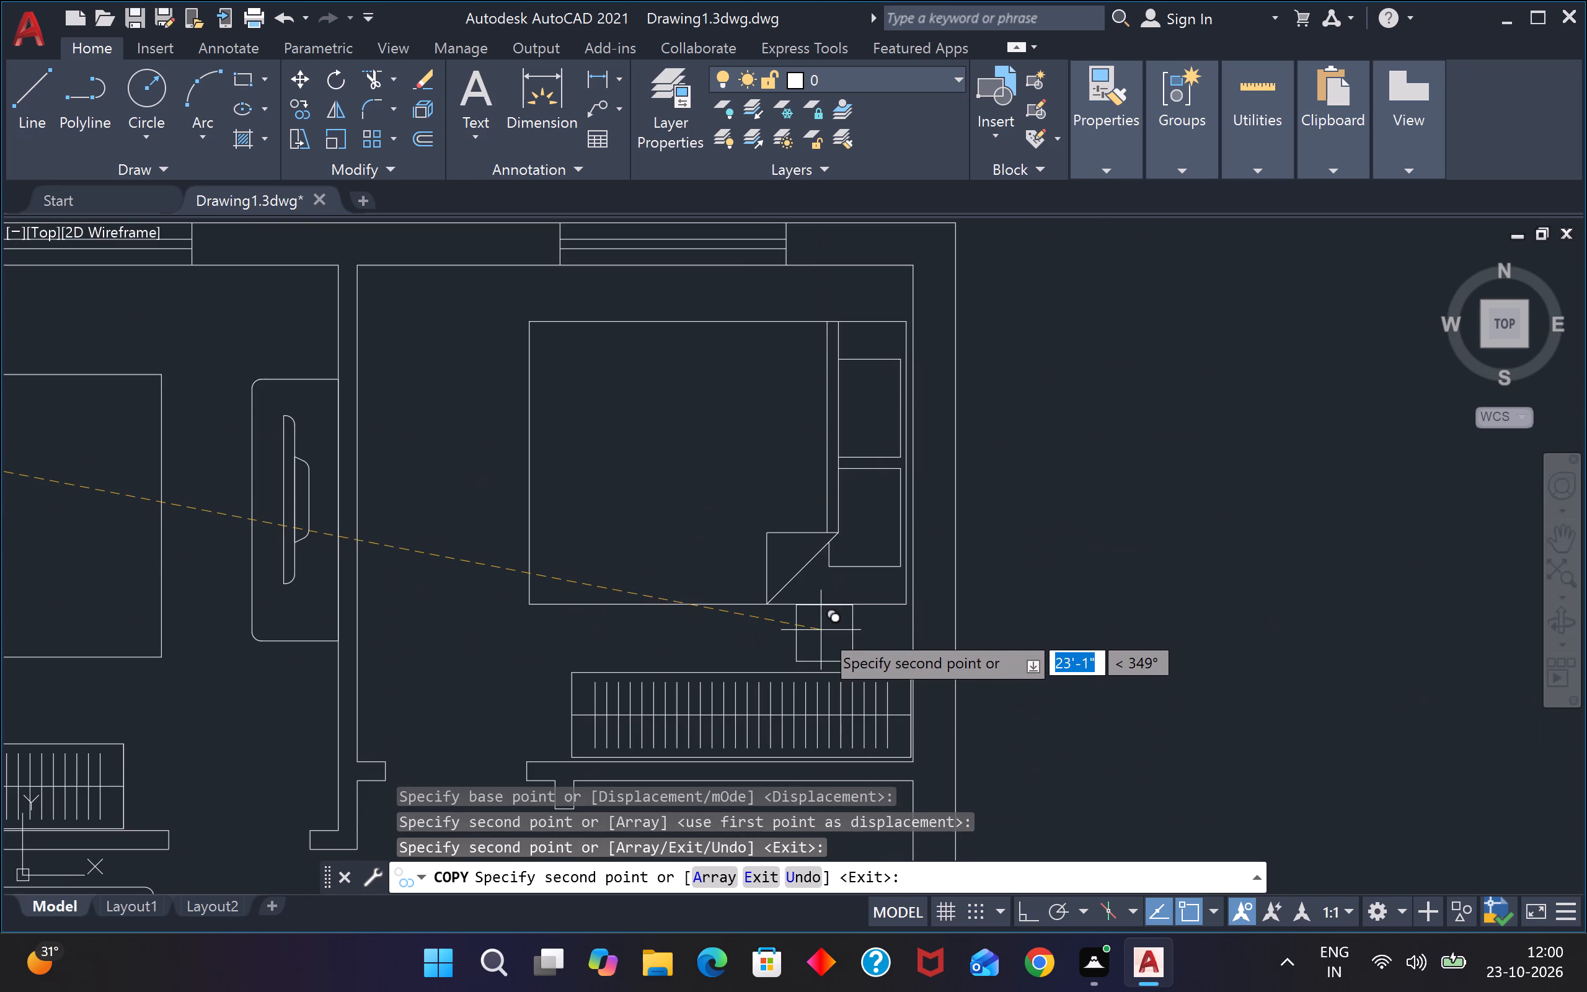
scroll(855, 632, up, 4)
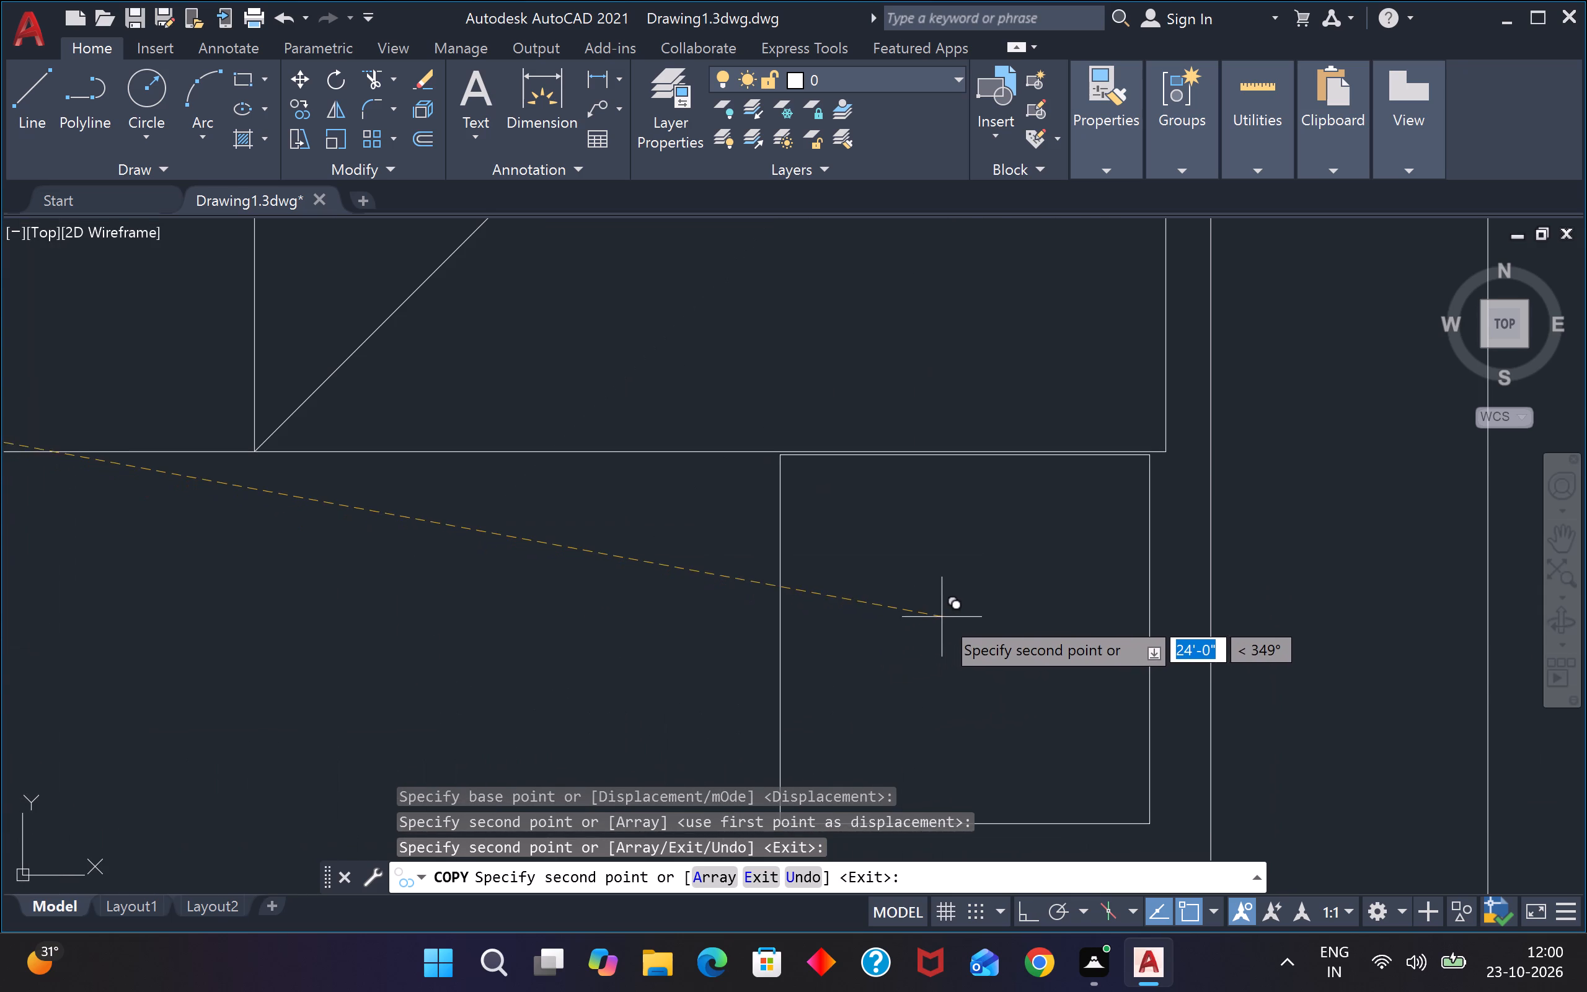
click(958, 622)
scroll(942, 626, down, 4)
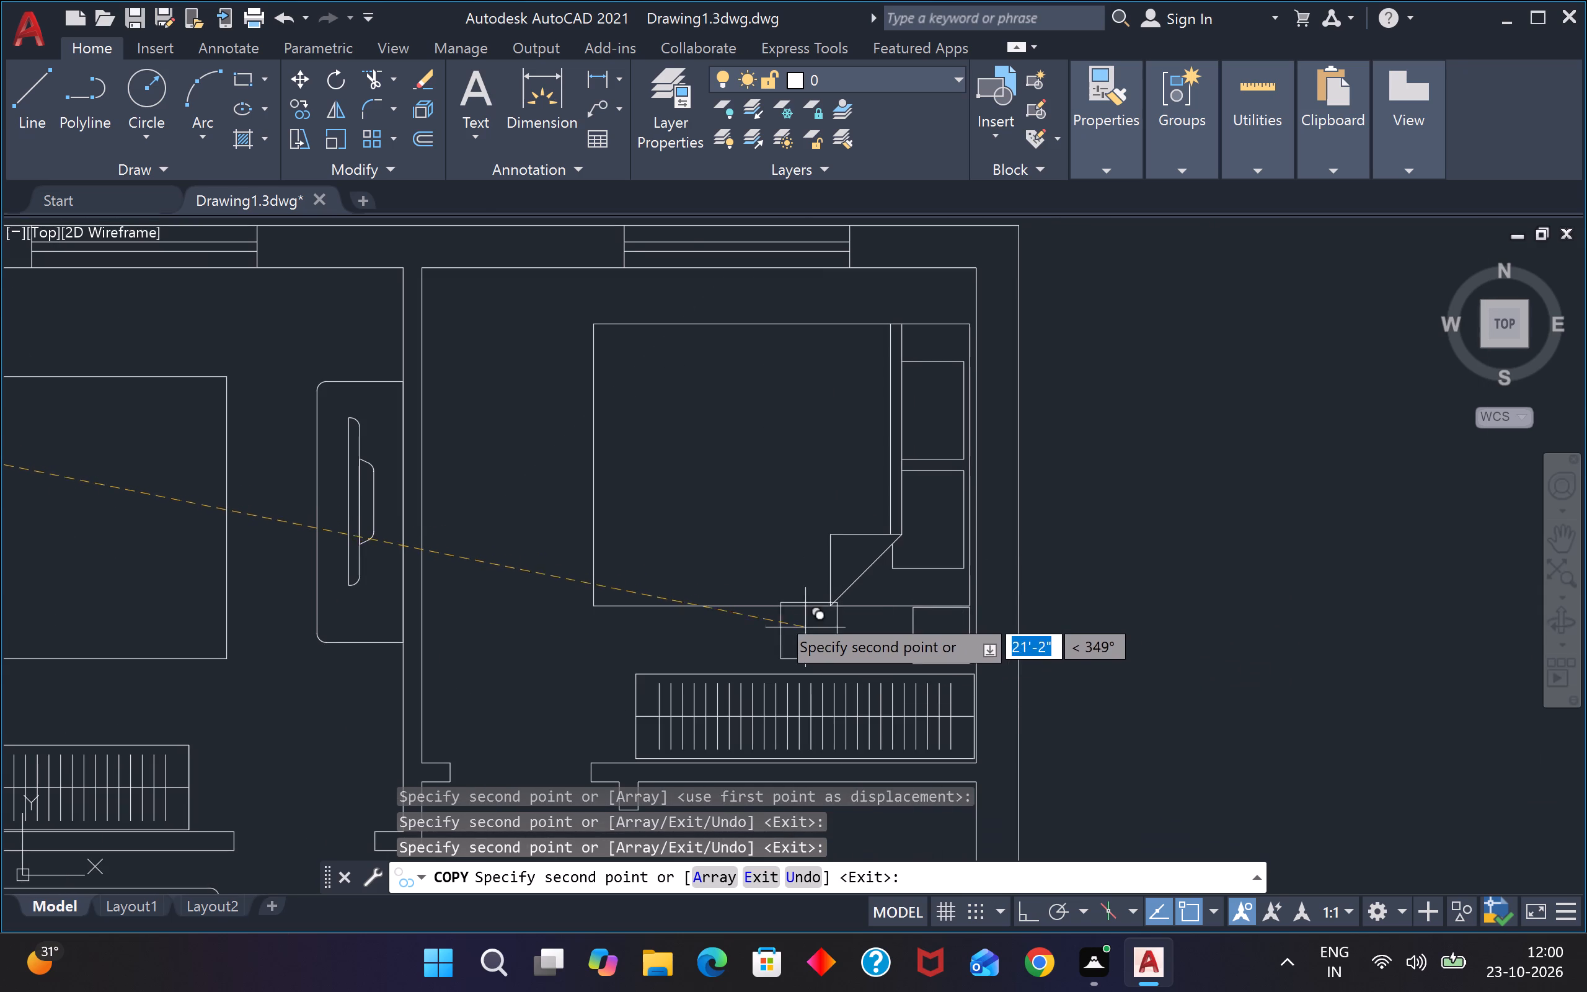
scroll(743, 567, down, 5)
scroll(689, 649, up, 3)
key(Escape)
Rotate the six-chair dining set east of the plan by 270° about the table's northeast corner so it stands lengthwise north-south.
scroll(755, 580, down, 3)
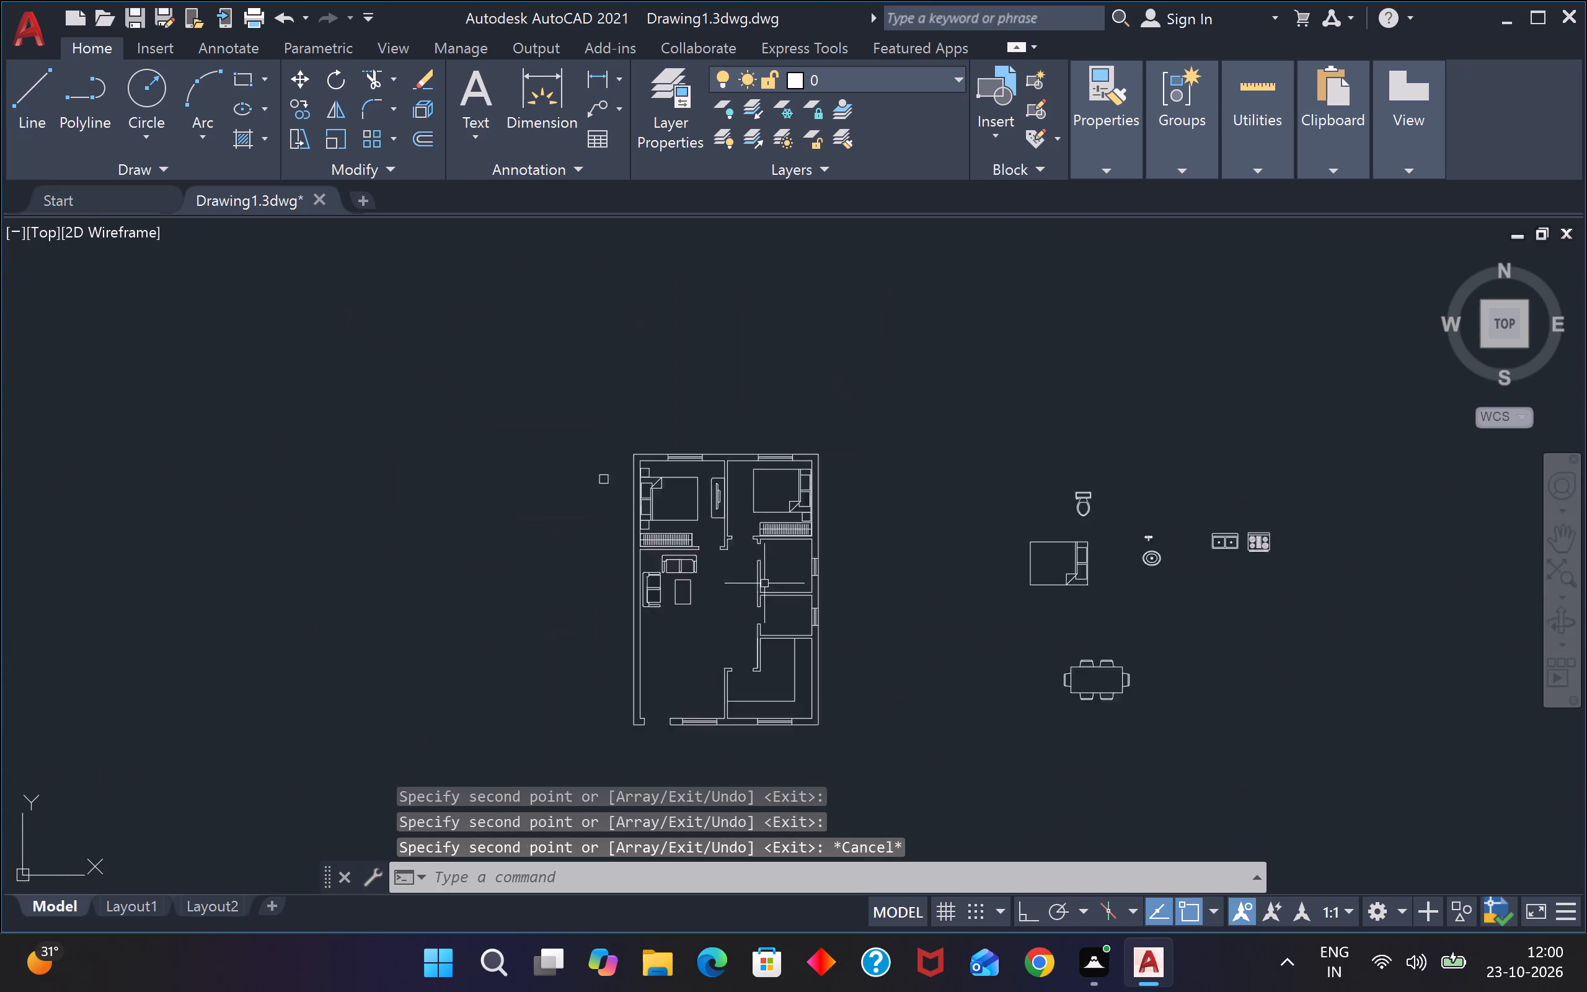
scroll(975, 666, up, 3)
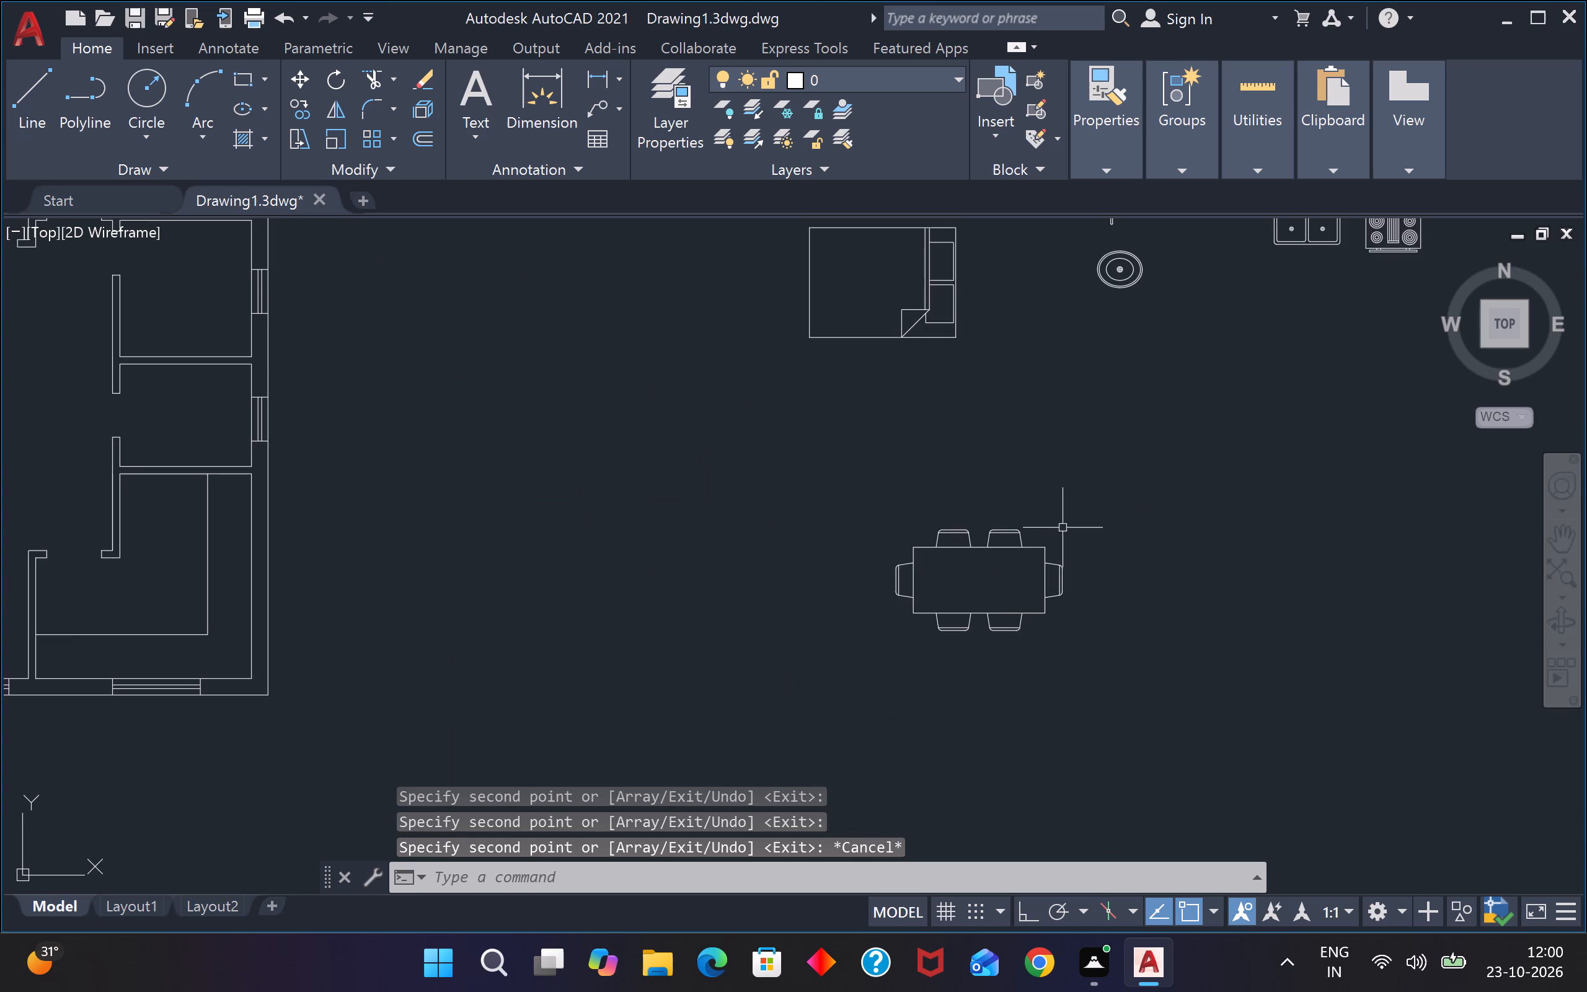
drag(1070, 512, 1068, 520)
click(986, 646)
key(r)
key(o)
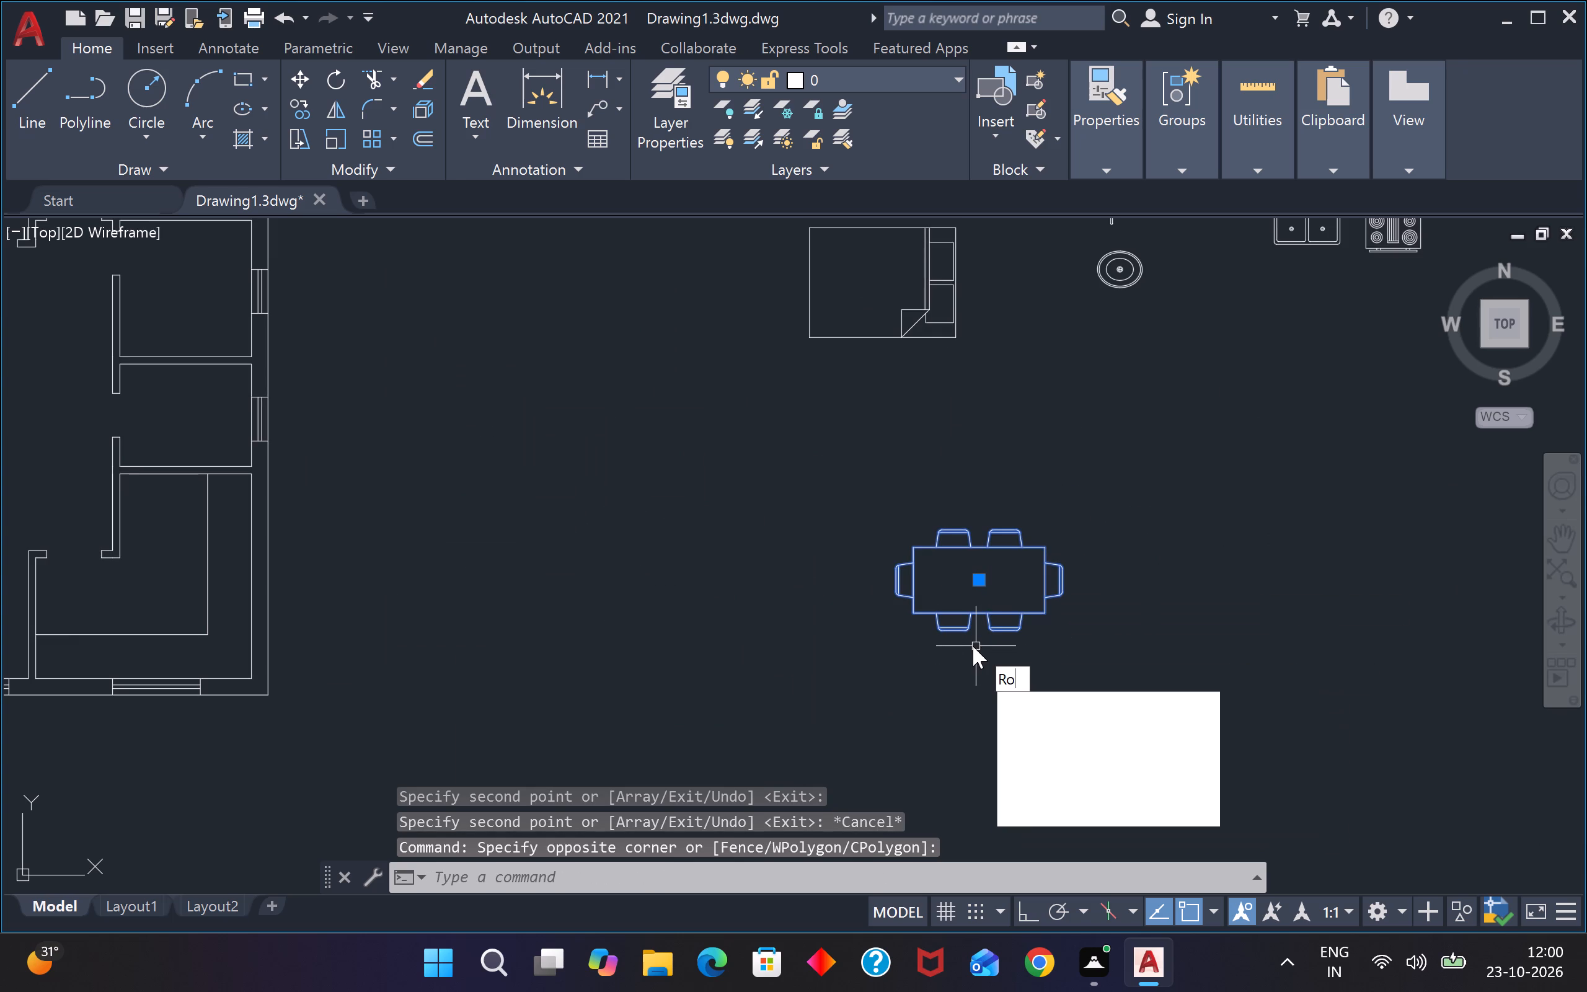
key(Return)
click(1040, 549)
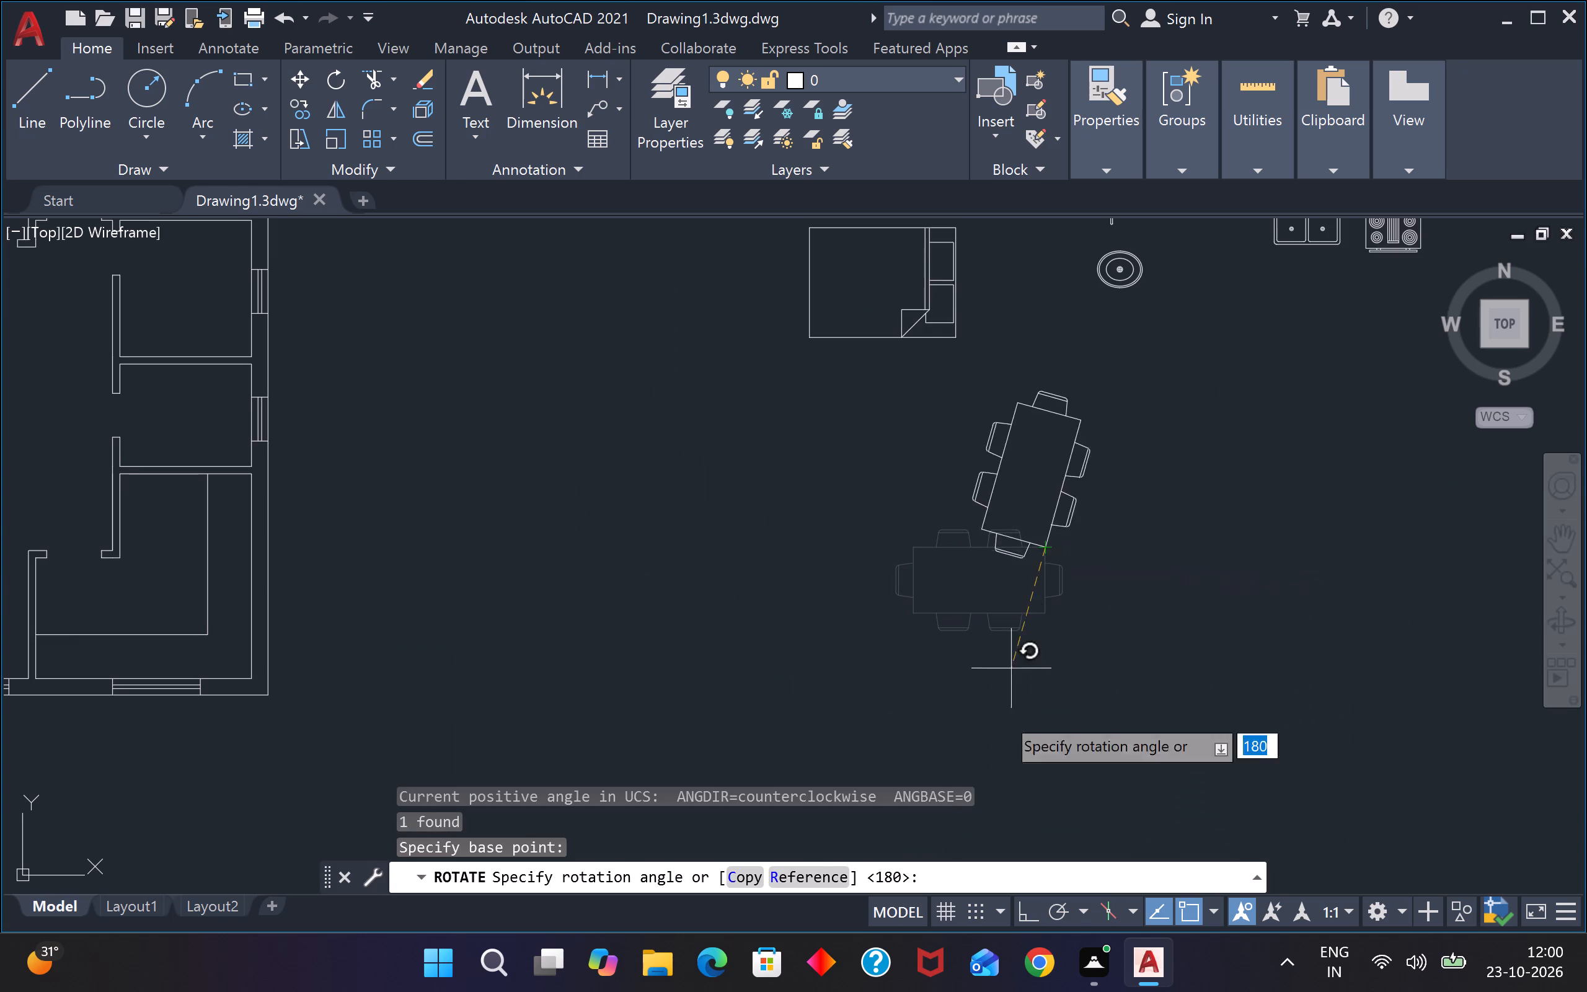
click(1038, 743)
Move the dining set into the living area, south of the sofas and near the west wall.
click(1114, 412)
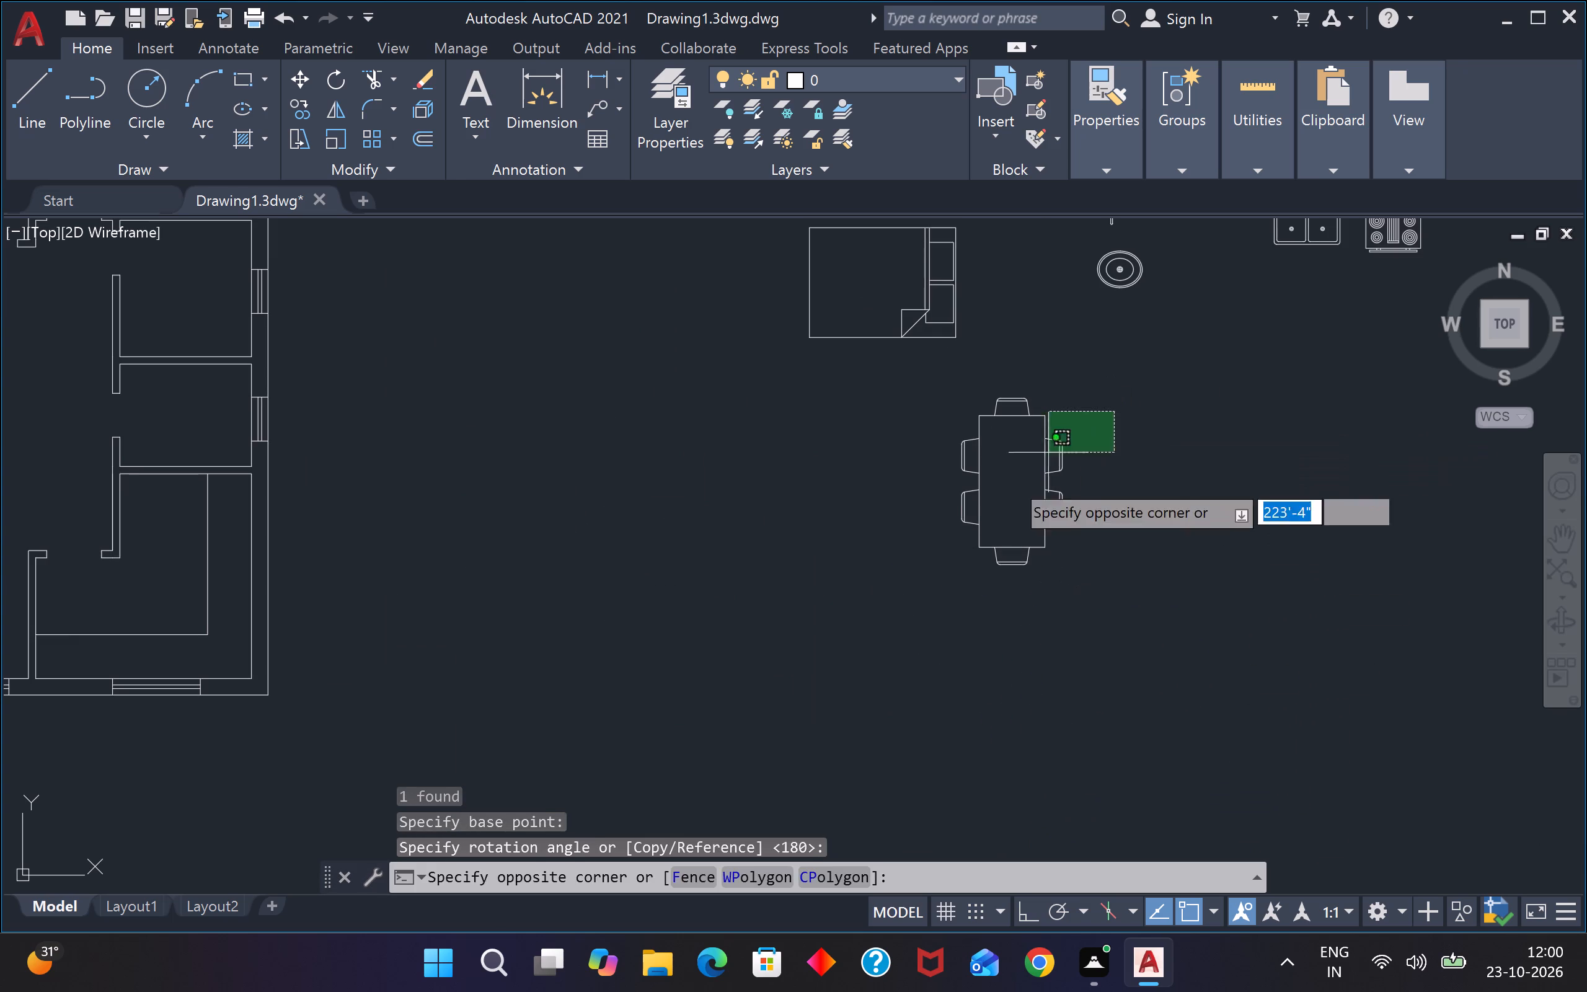
click(998, 486)
key(m)
key(space)
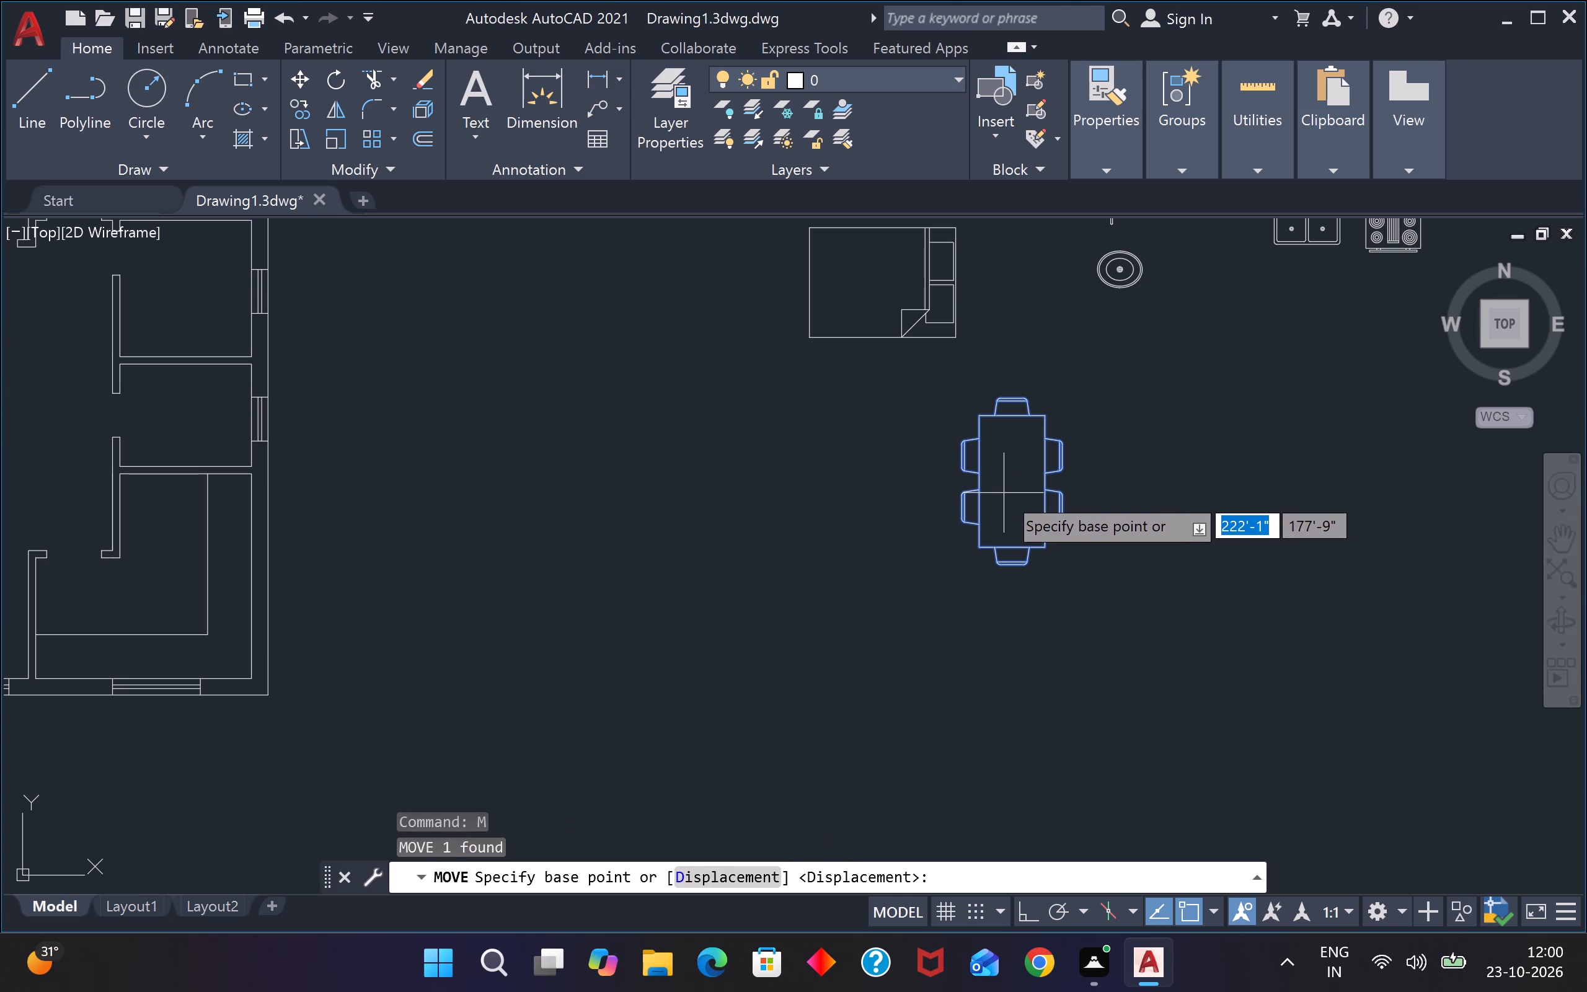
click(1005, 493)
scroll(990, 537, down, 3)
scroll(730, 584, up, 2)
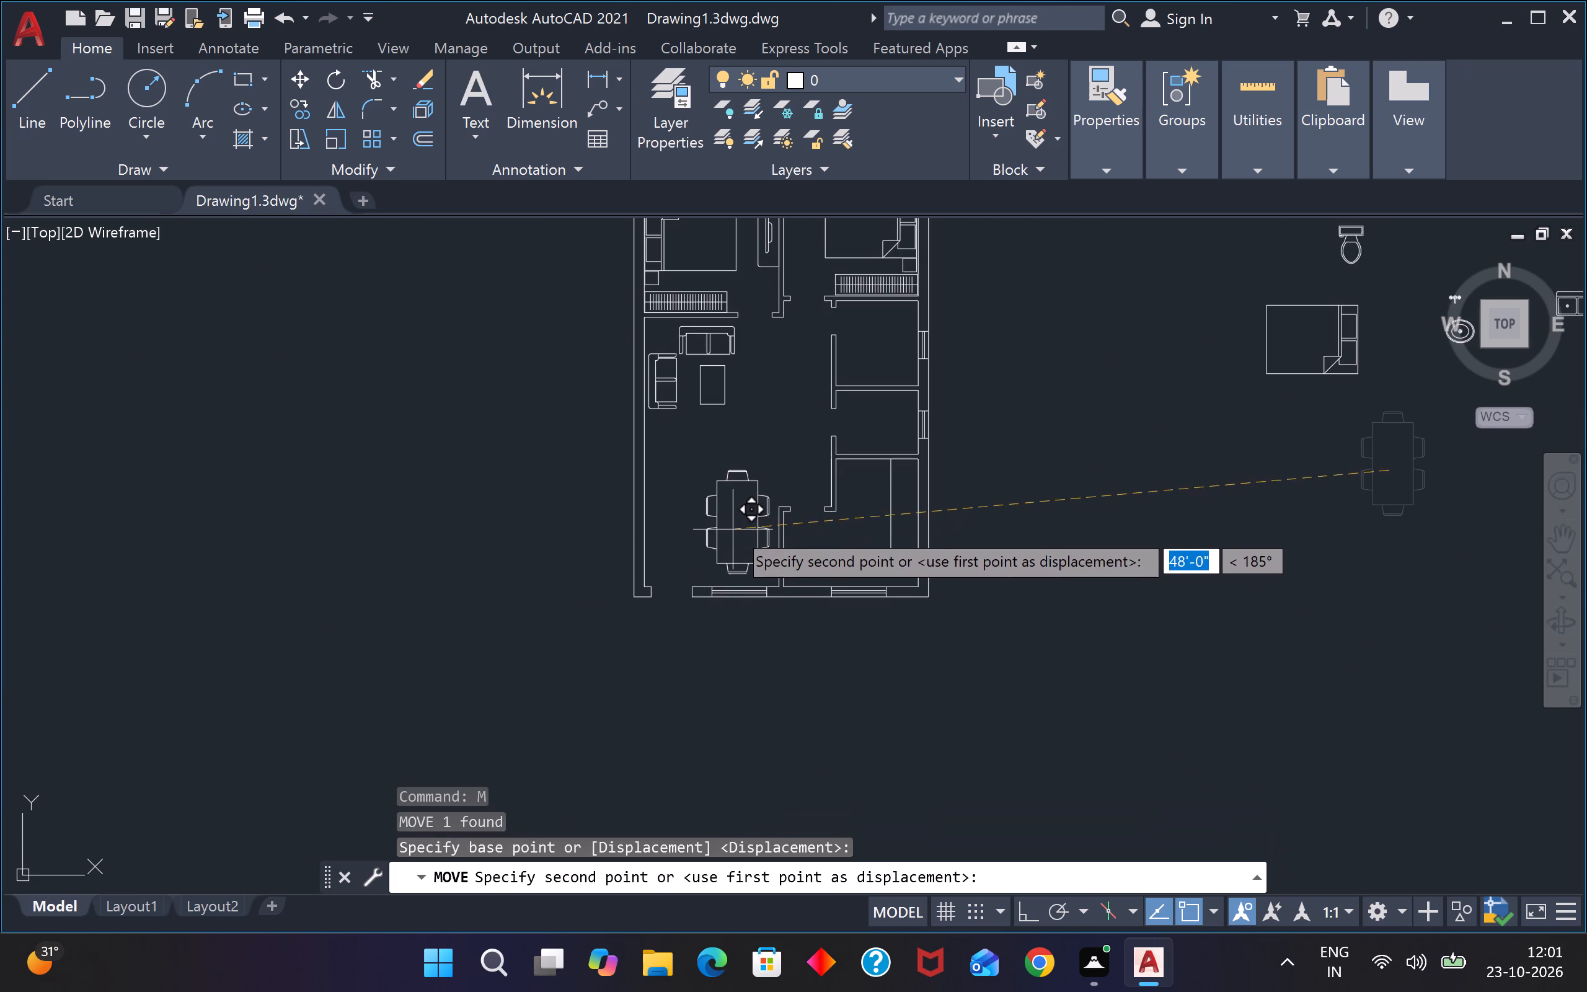
scroll(684, 498, up, 2)
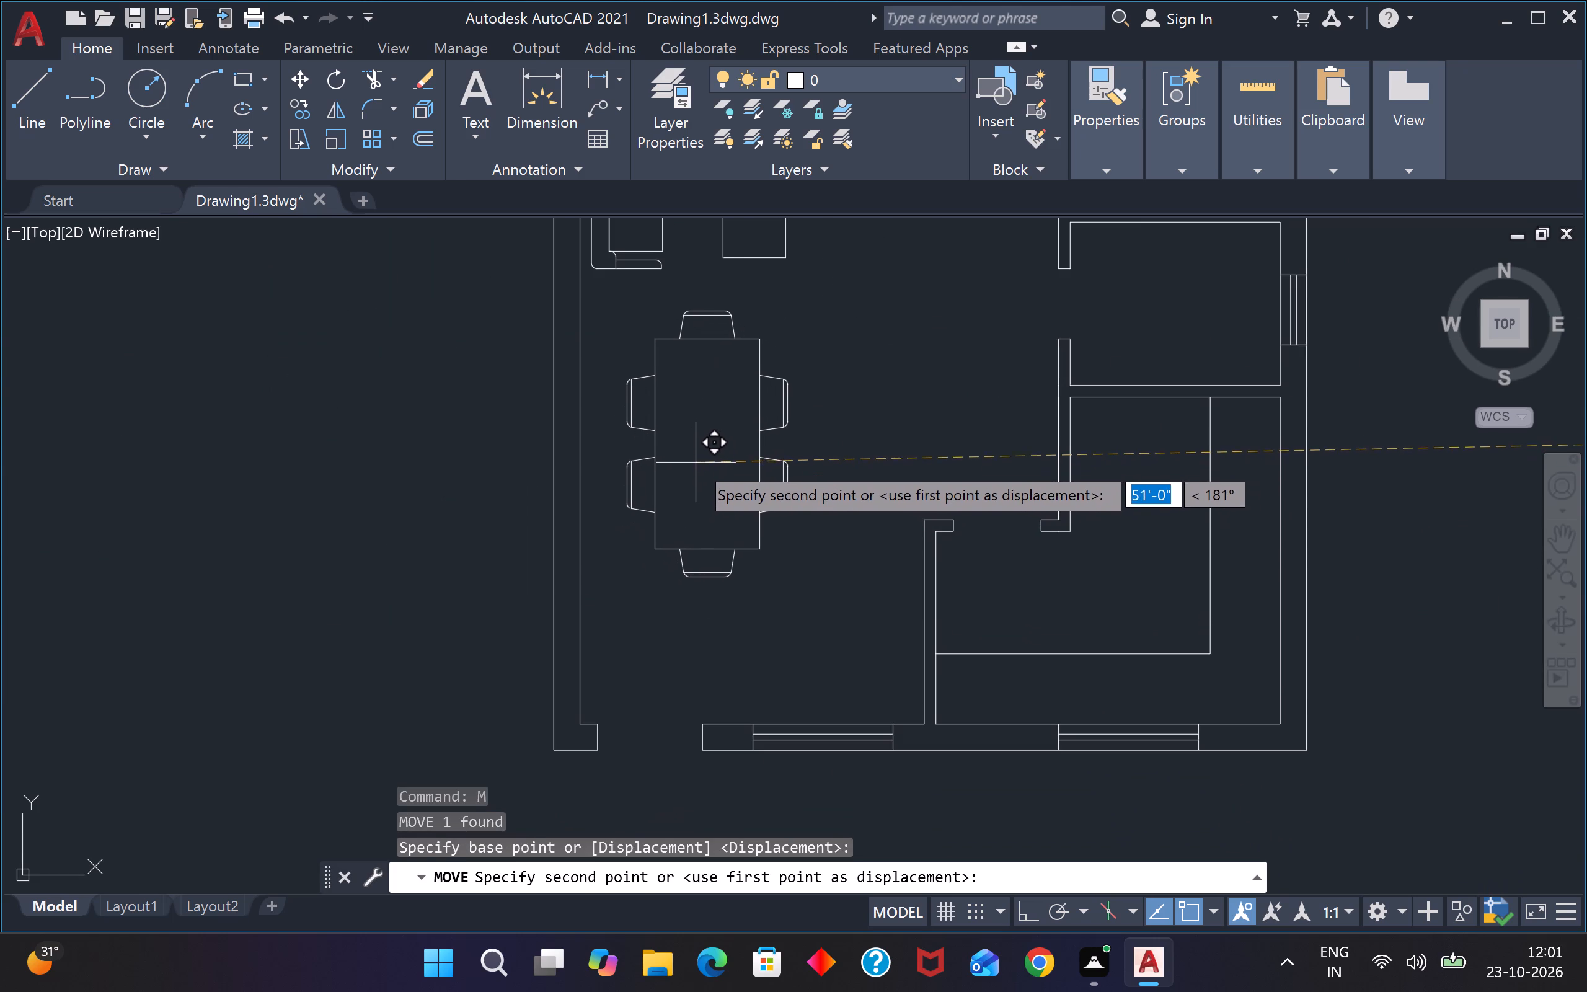
click(691, 454)
Scale the dining set down slightly about the table's southwest corner.
drag(779, 332, 751, 352)
click(710, 371)
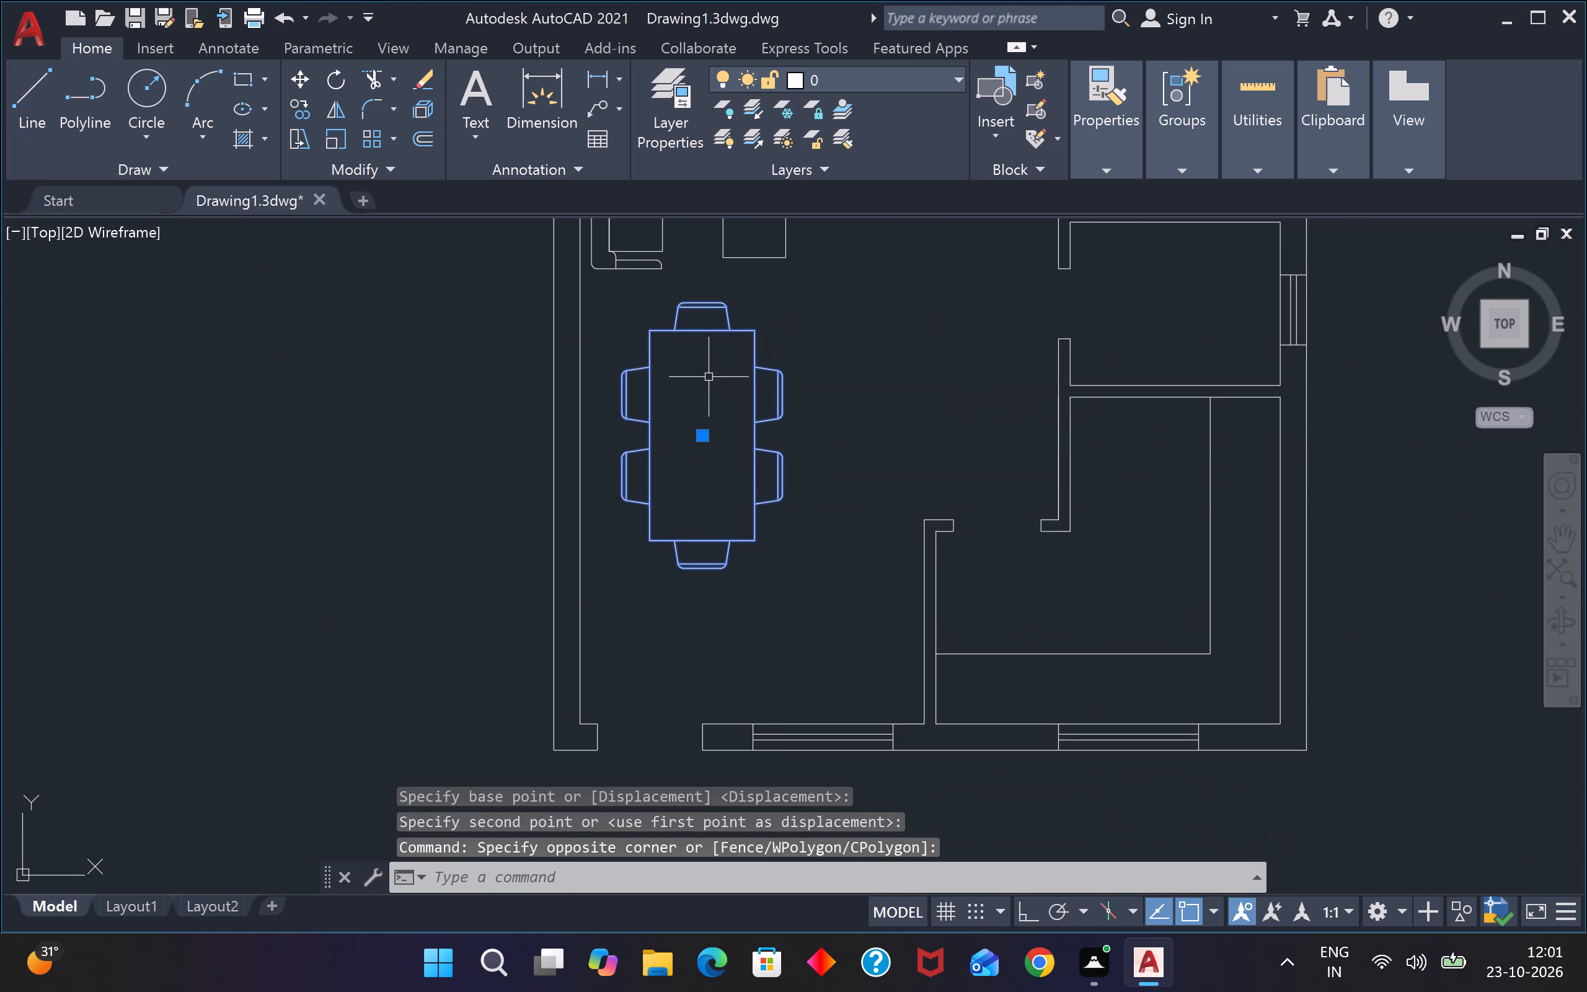
text(sc)
key(space)
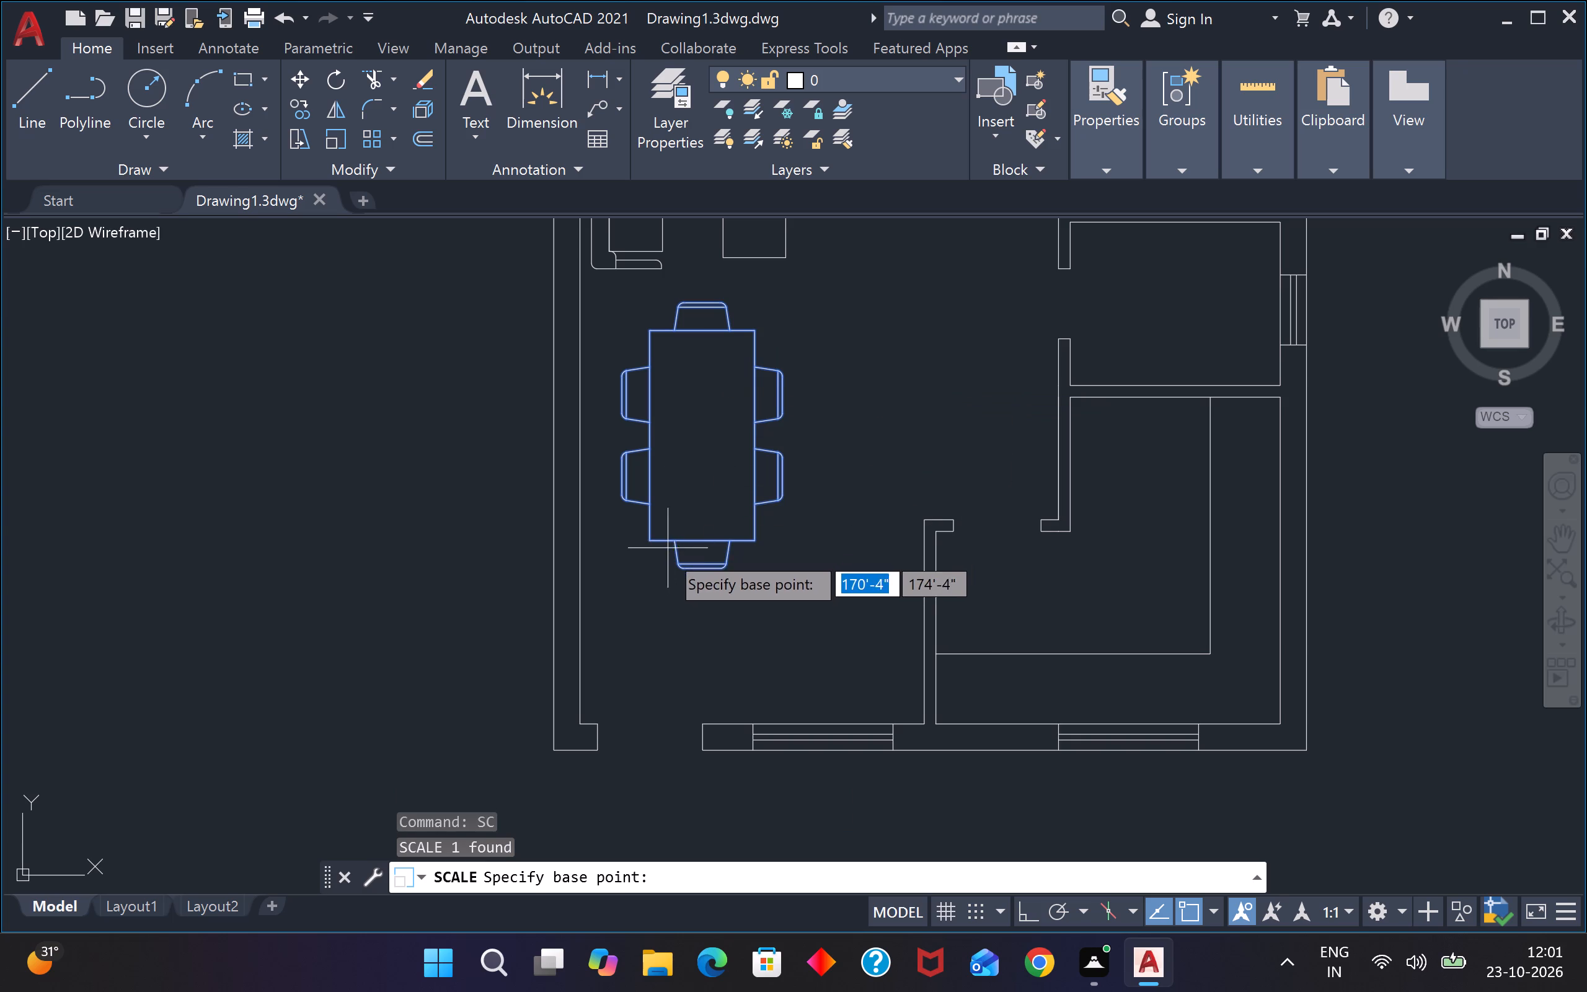
drag(652, 537, 652, 529)
click(699, 446)
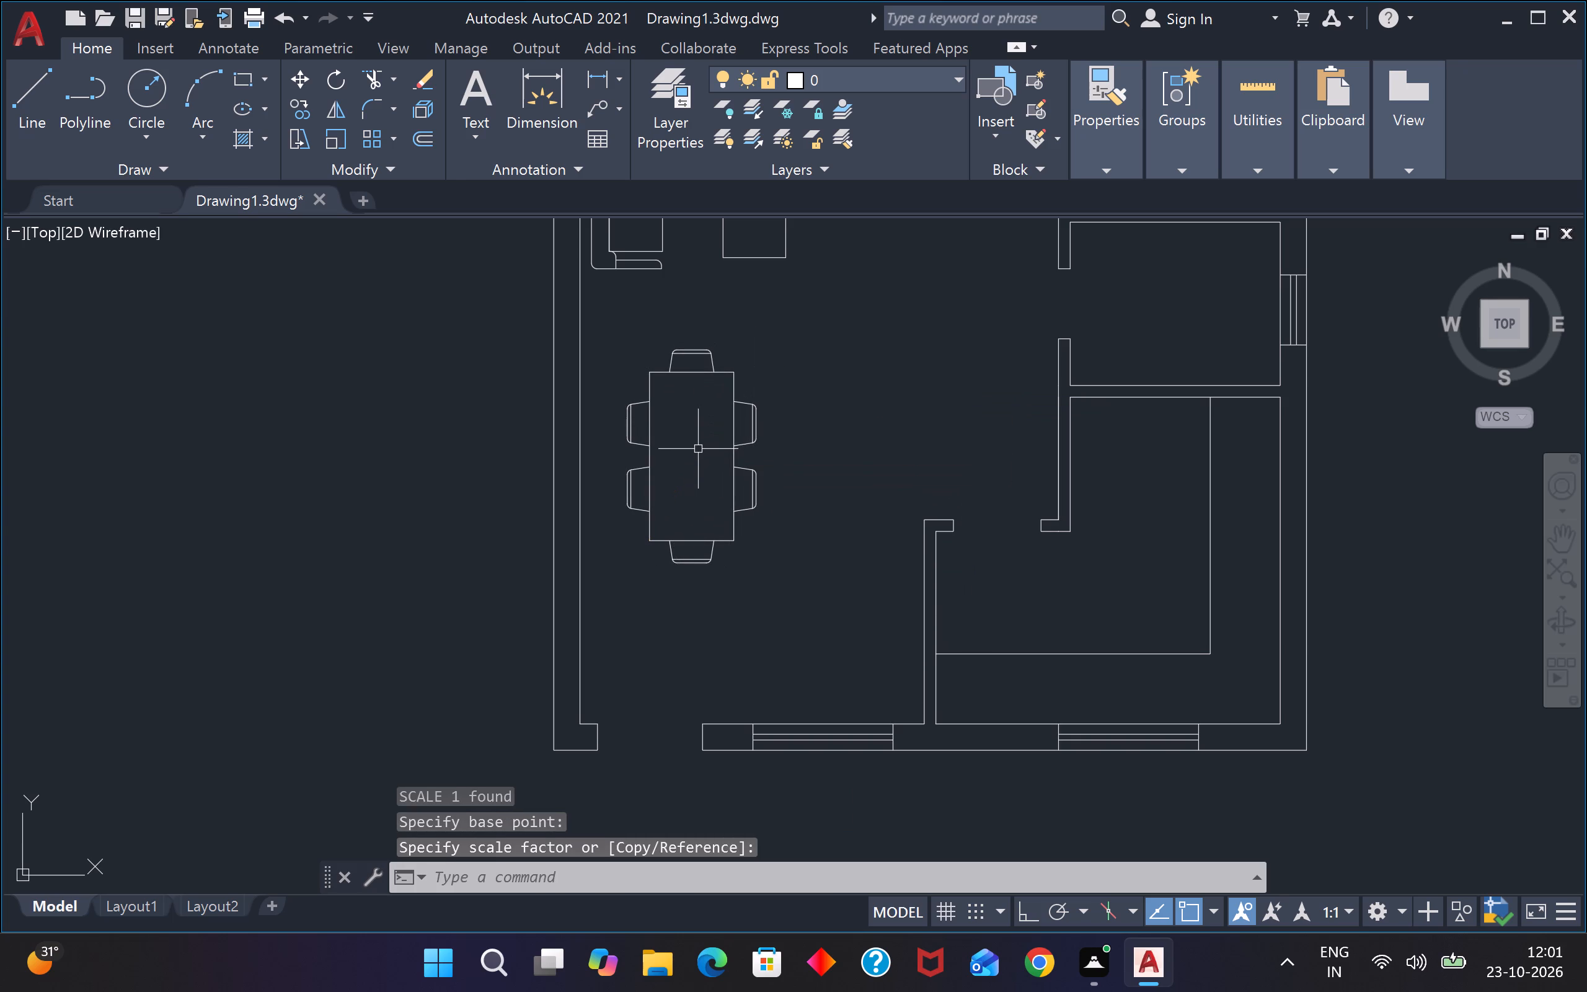
Rotate the double sink and the stove together by 270° about the stove's northeast corner so their backs face east.
scroll(967, 420, down, 3)
scroll(1352, 332, down, 3)
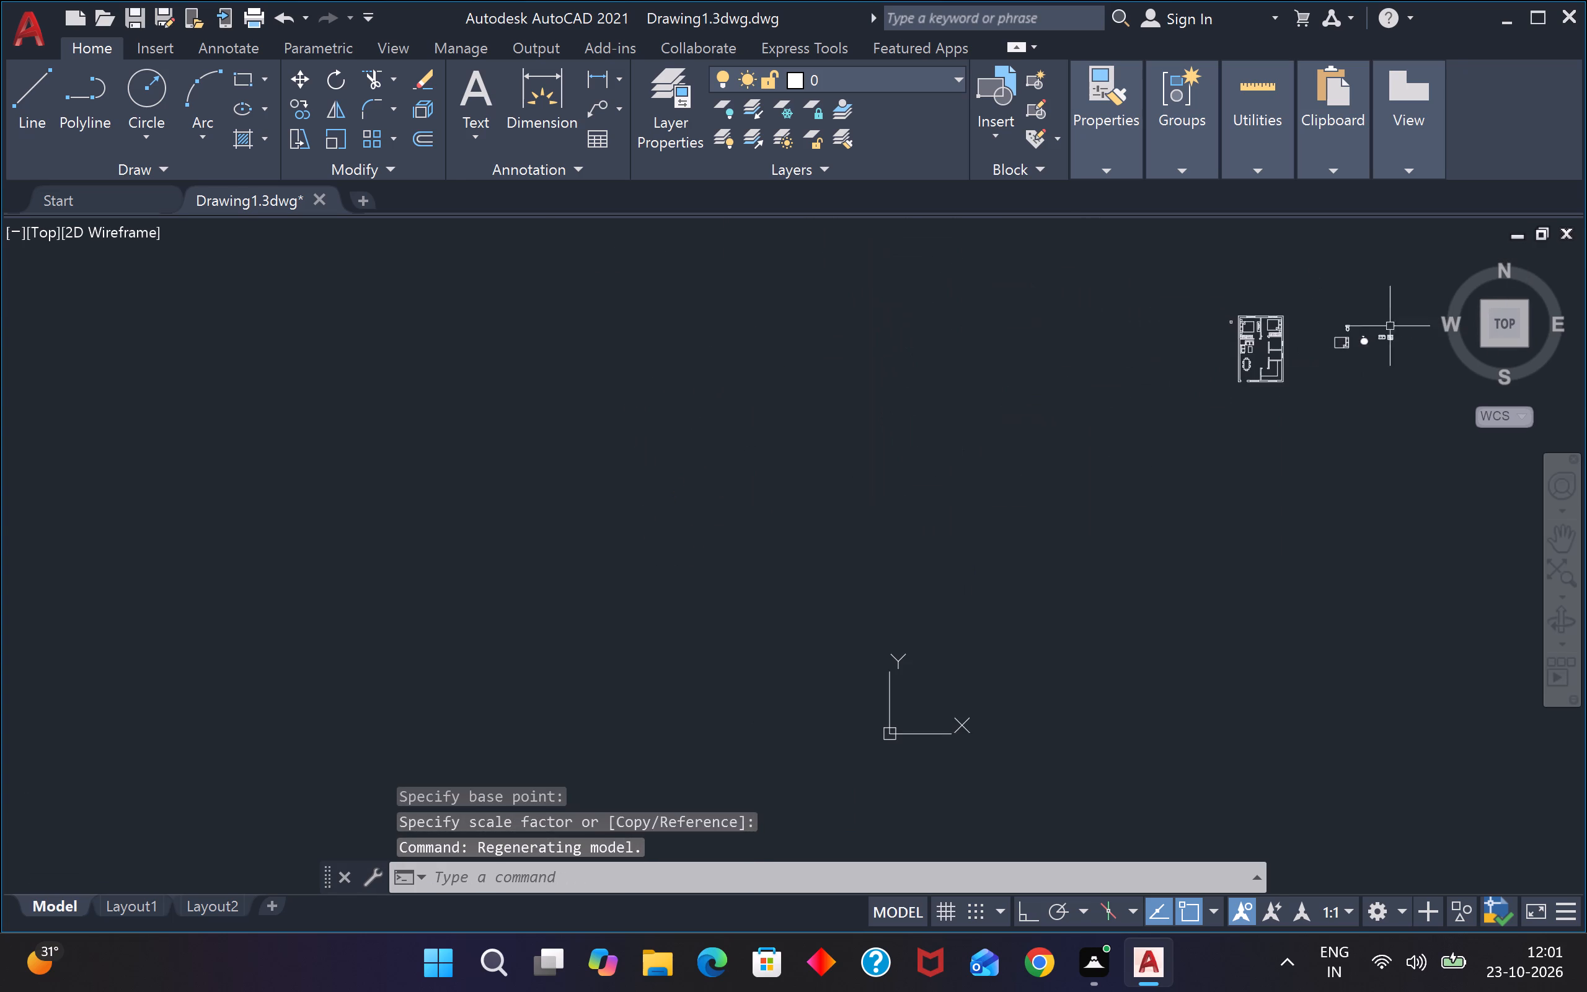
scroll(1397, 316, up, 3)
scroll(1398, 366, up, 3)
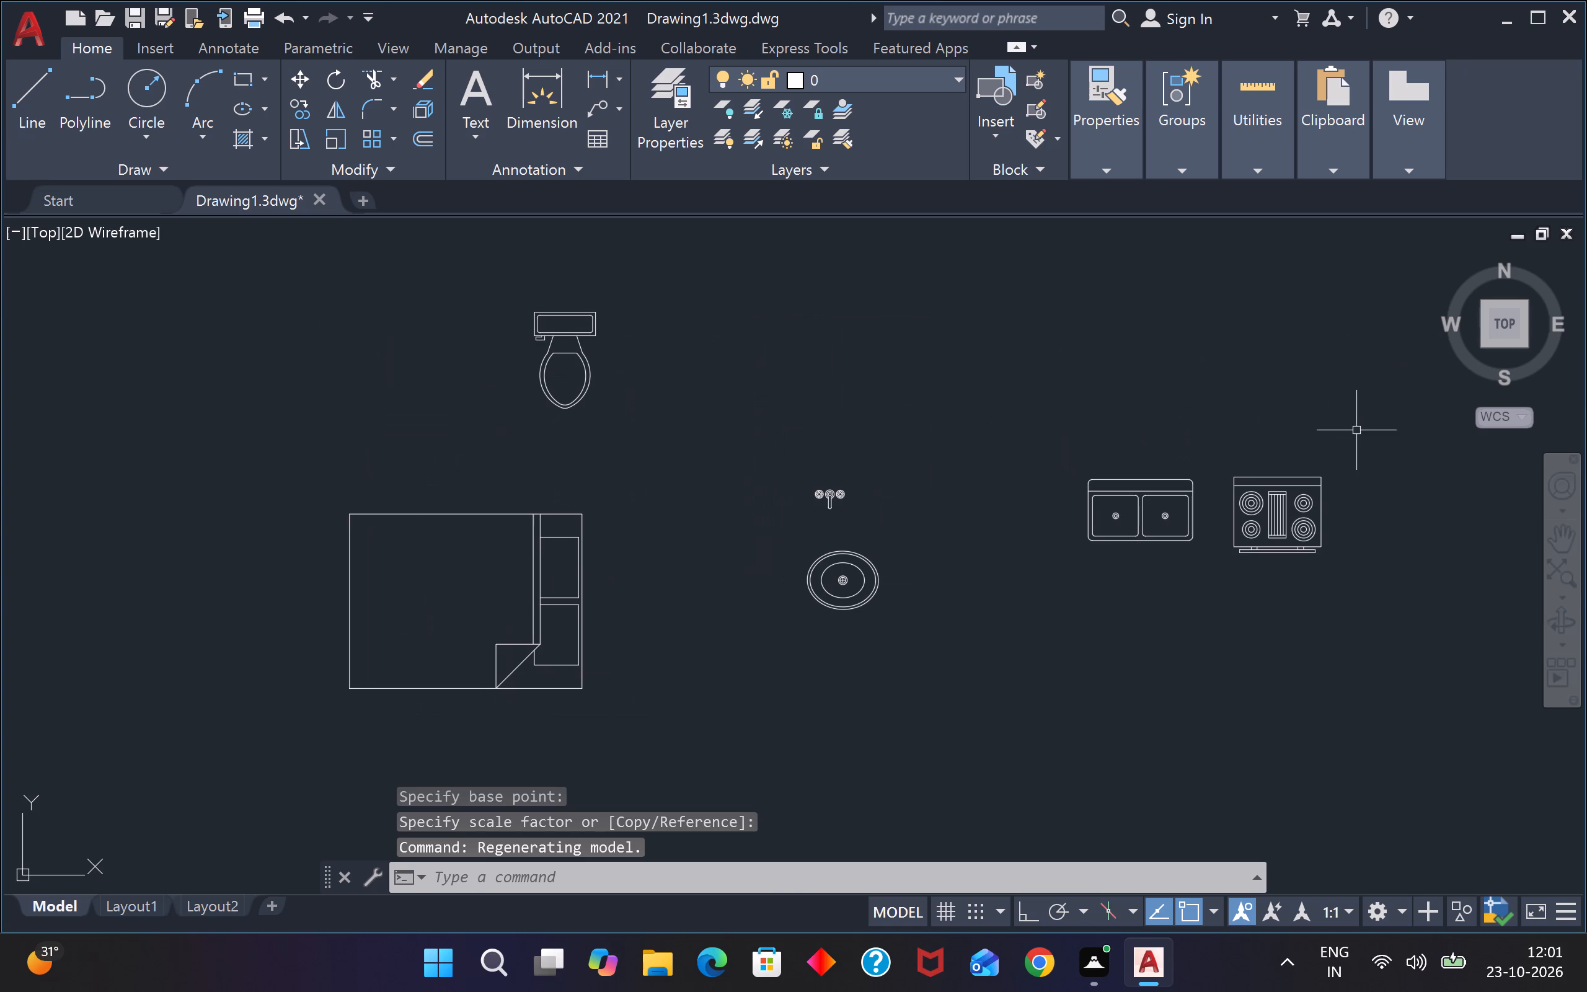
click(1352, 430)
click(1059, 569)
key(r)
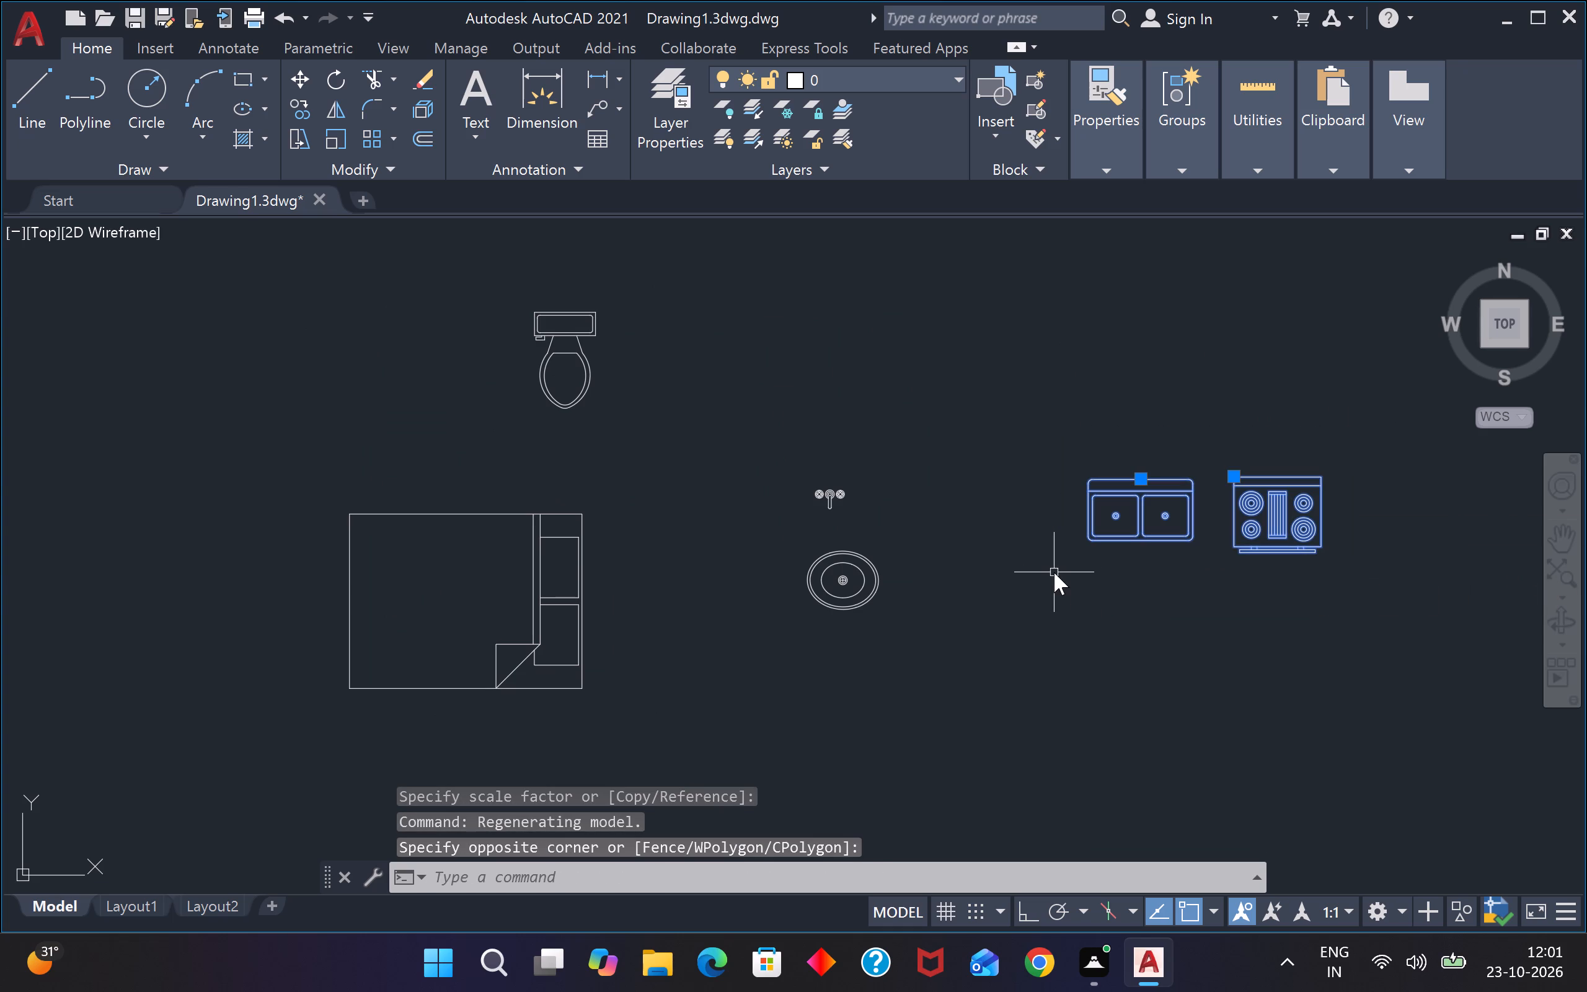
key(o)
key(Return)
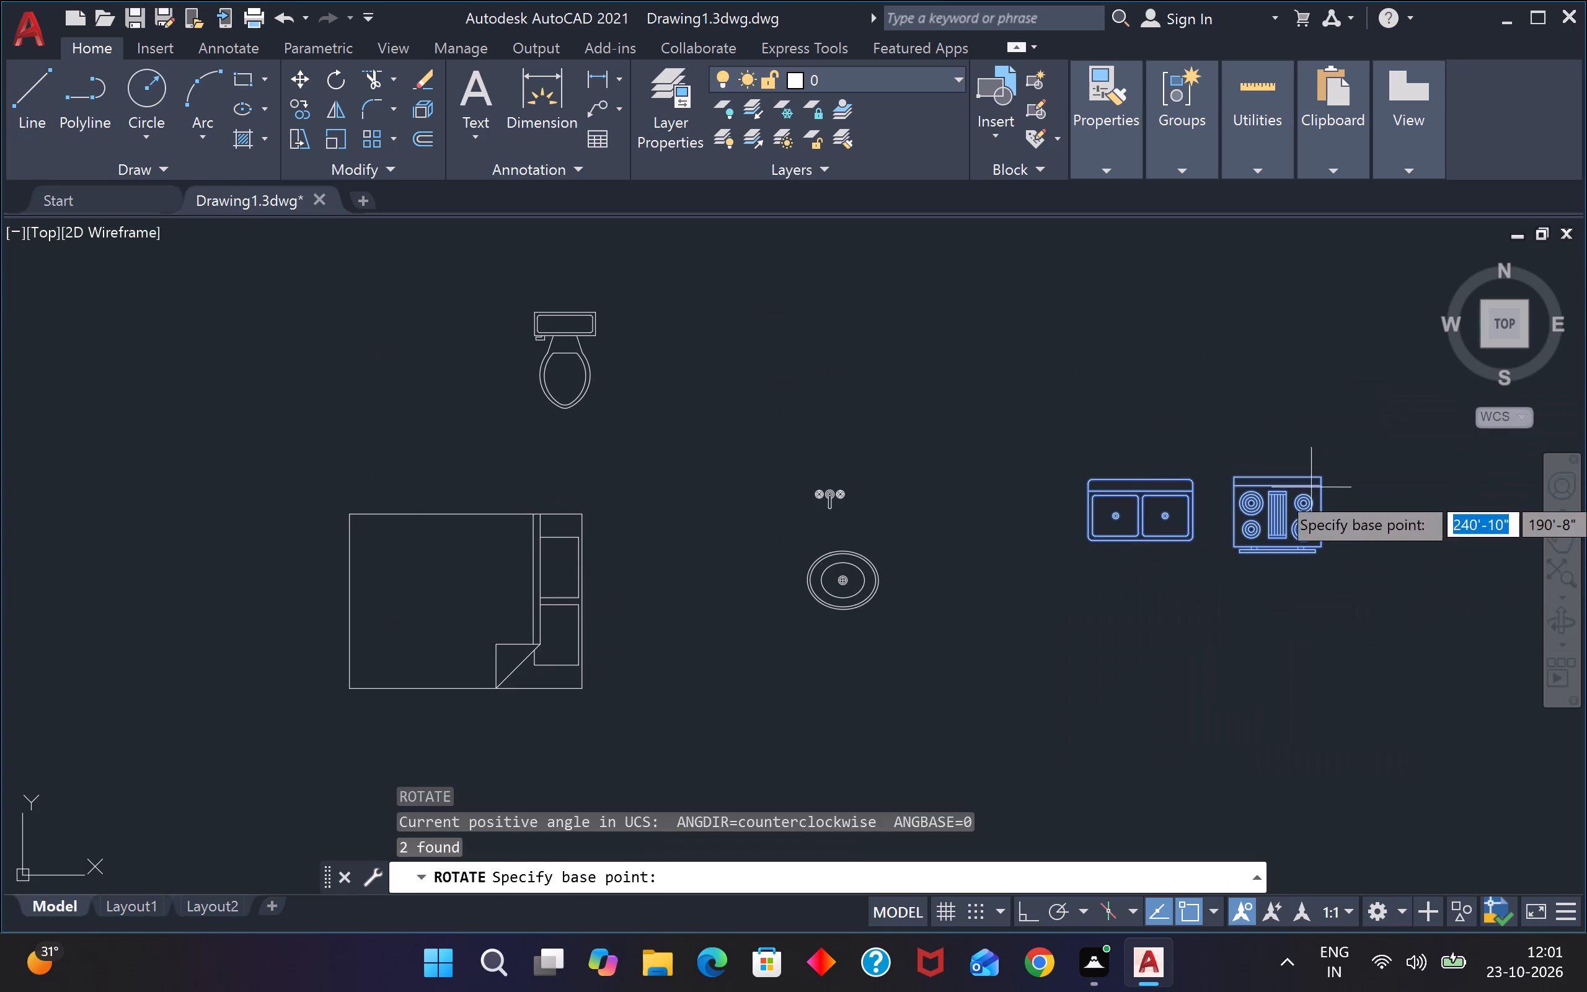
click(1315, 482)
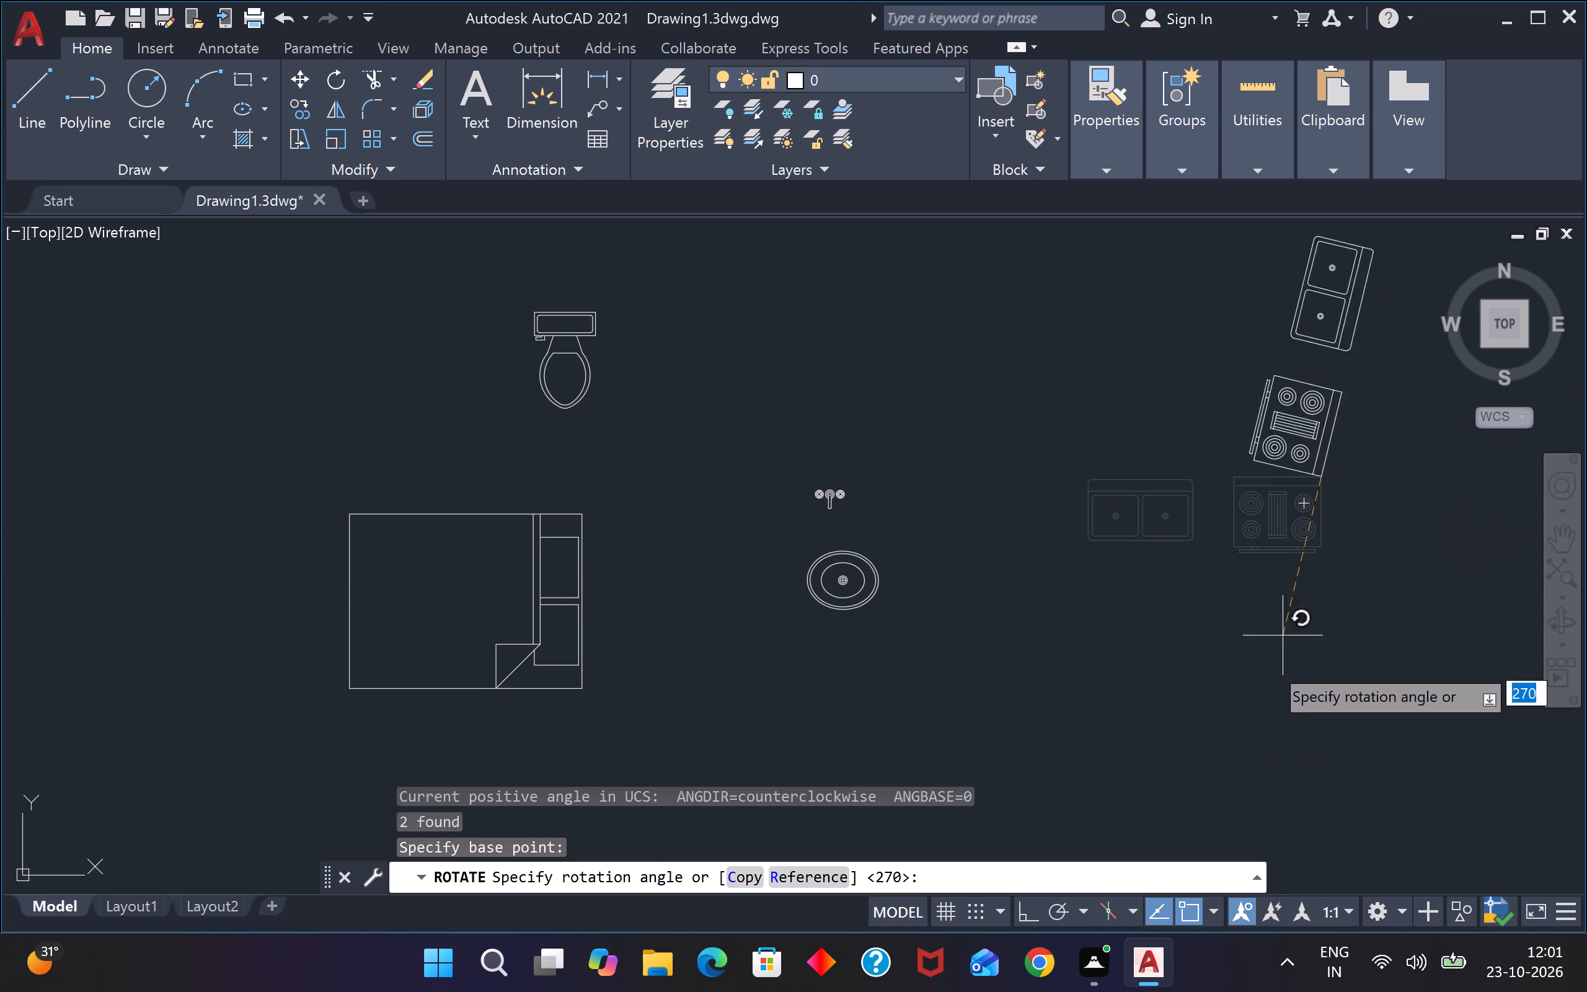
key(F8)
drag(1310, 688, 1315, 687)
key(F8)
Move the double sink onto the kitchen's east counter with its back toward the east wall.
scroll(1330, 670, down, 2)
scroll(1351, 579, up, 2)
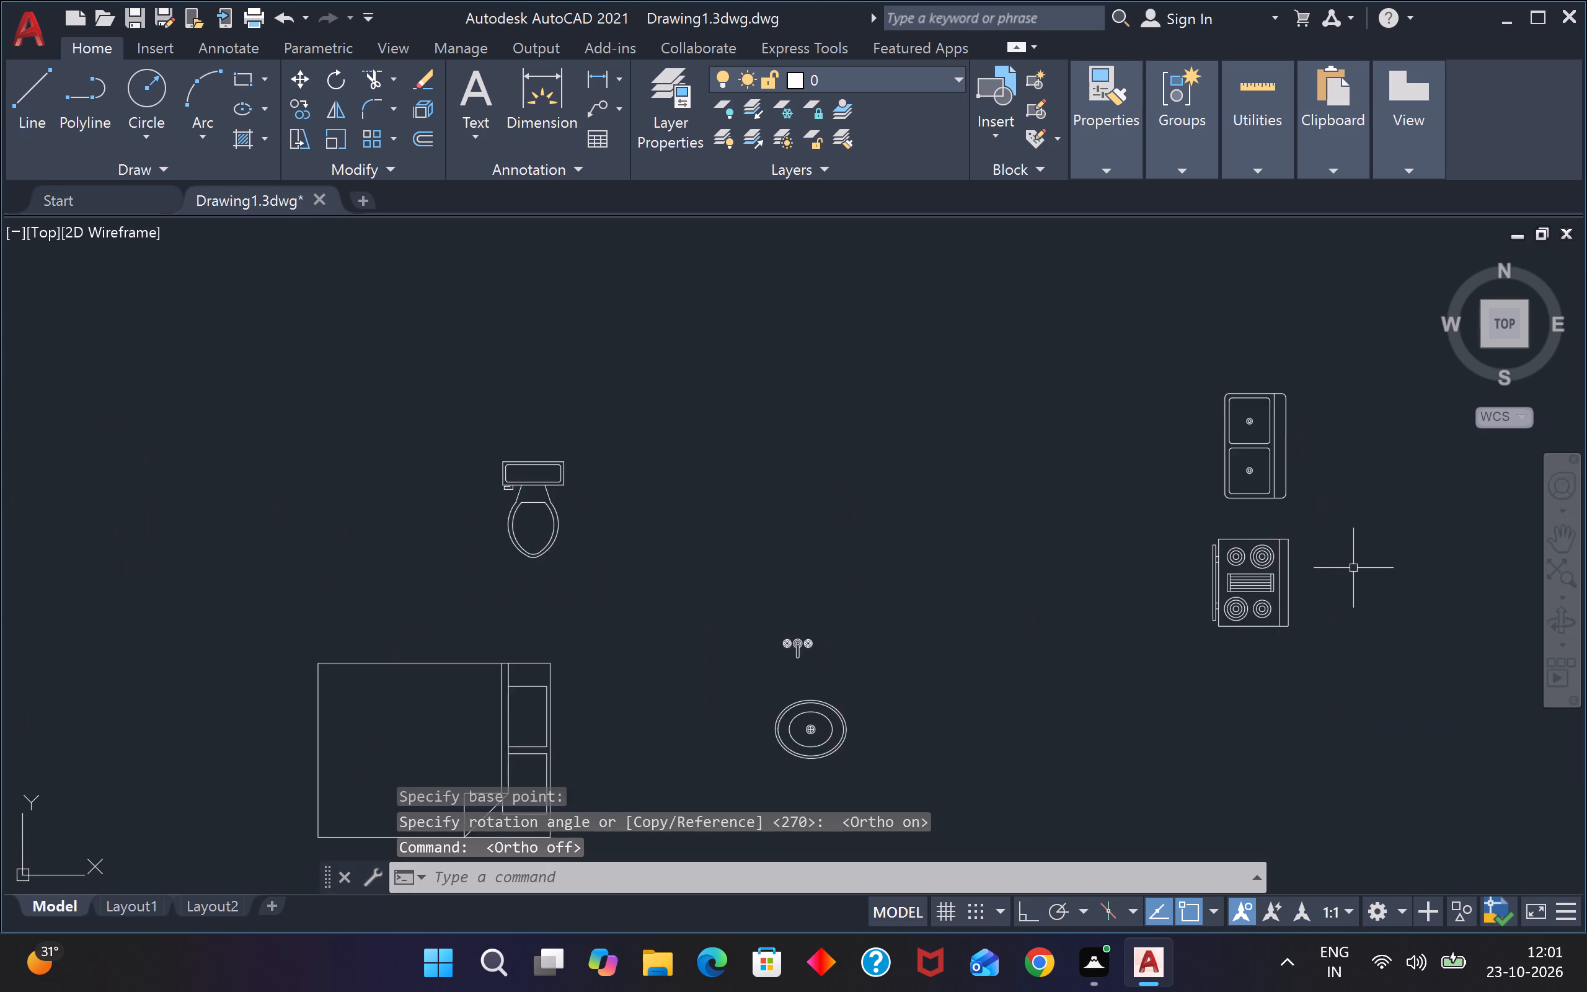
scroll(1352, 568, down, 3)
scroll(1345, 552, up, 3)
click(1315, 447)
click(1218, 502)
key(m)
key(space)
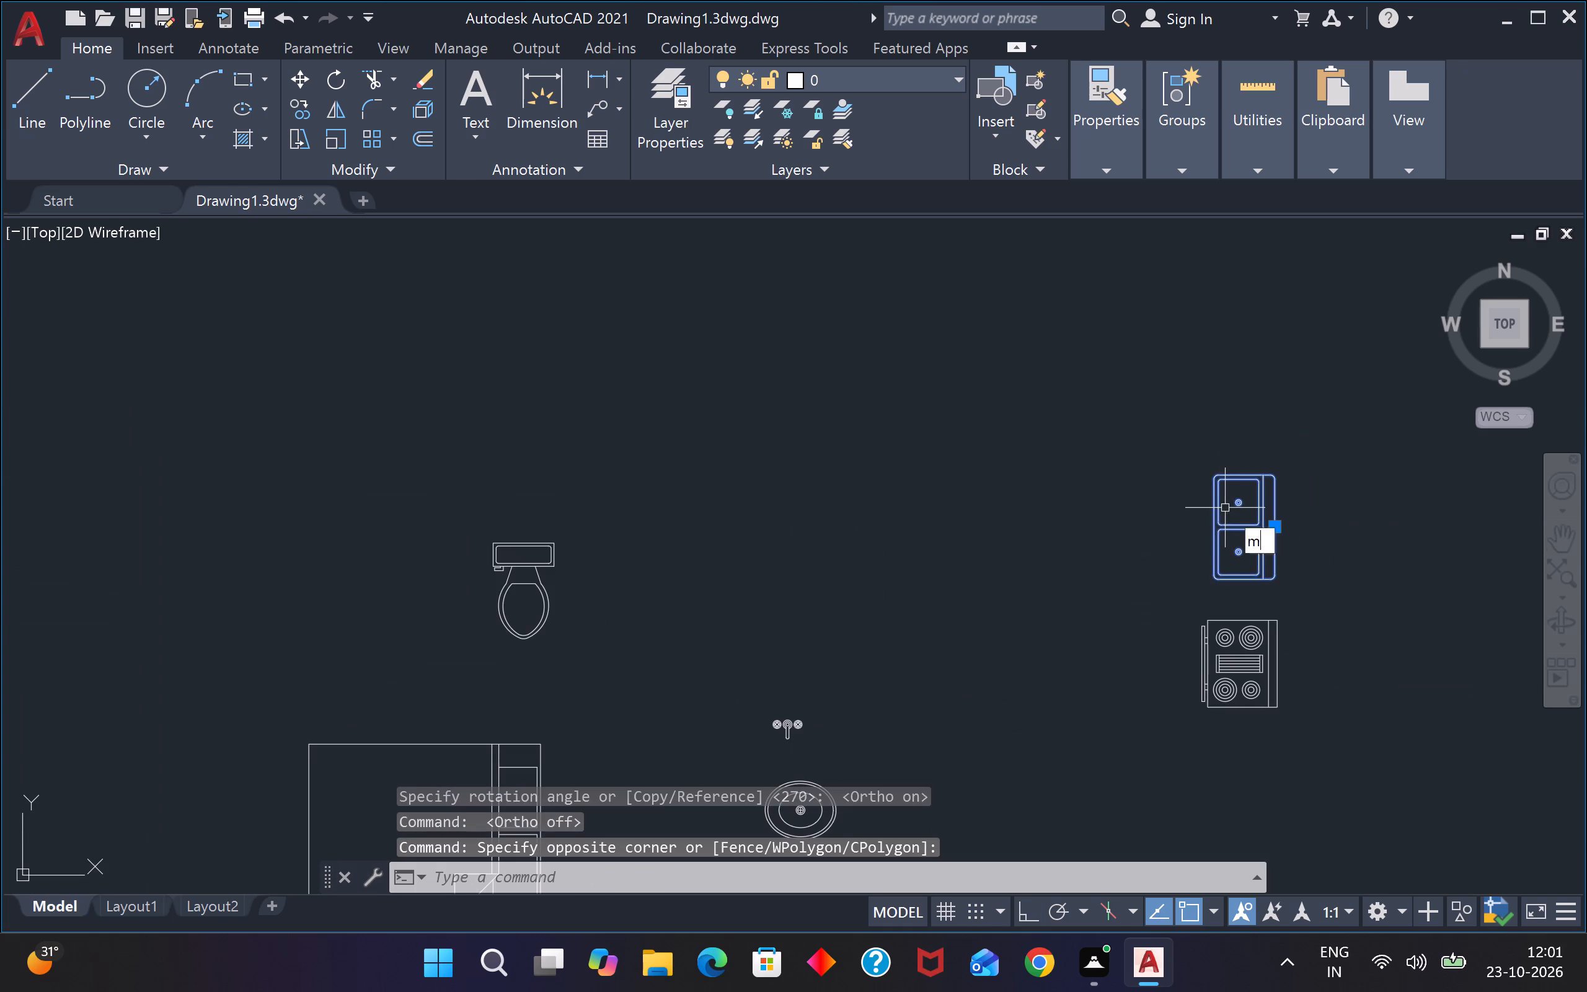
click(1243, 521)
scroll(1244, 521, down, 4)
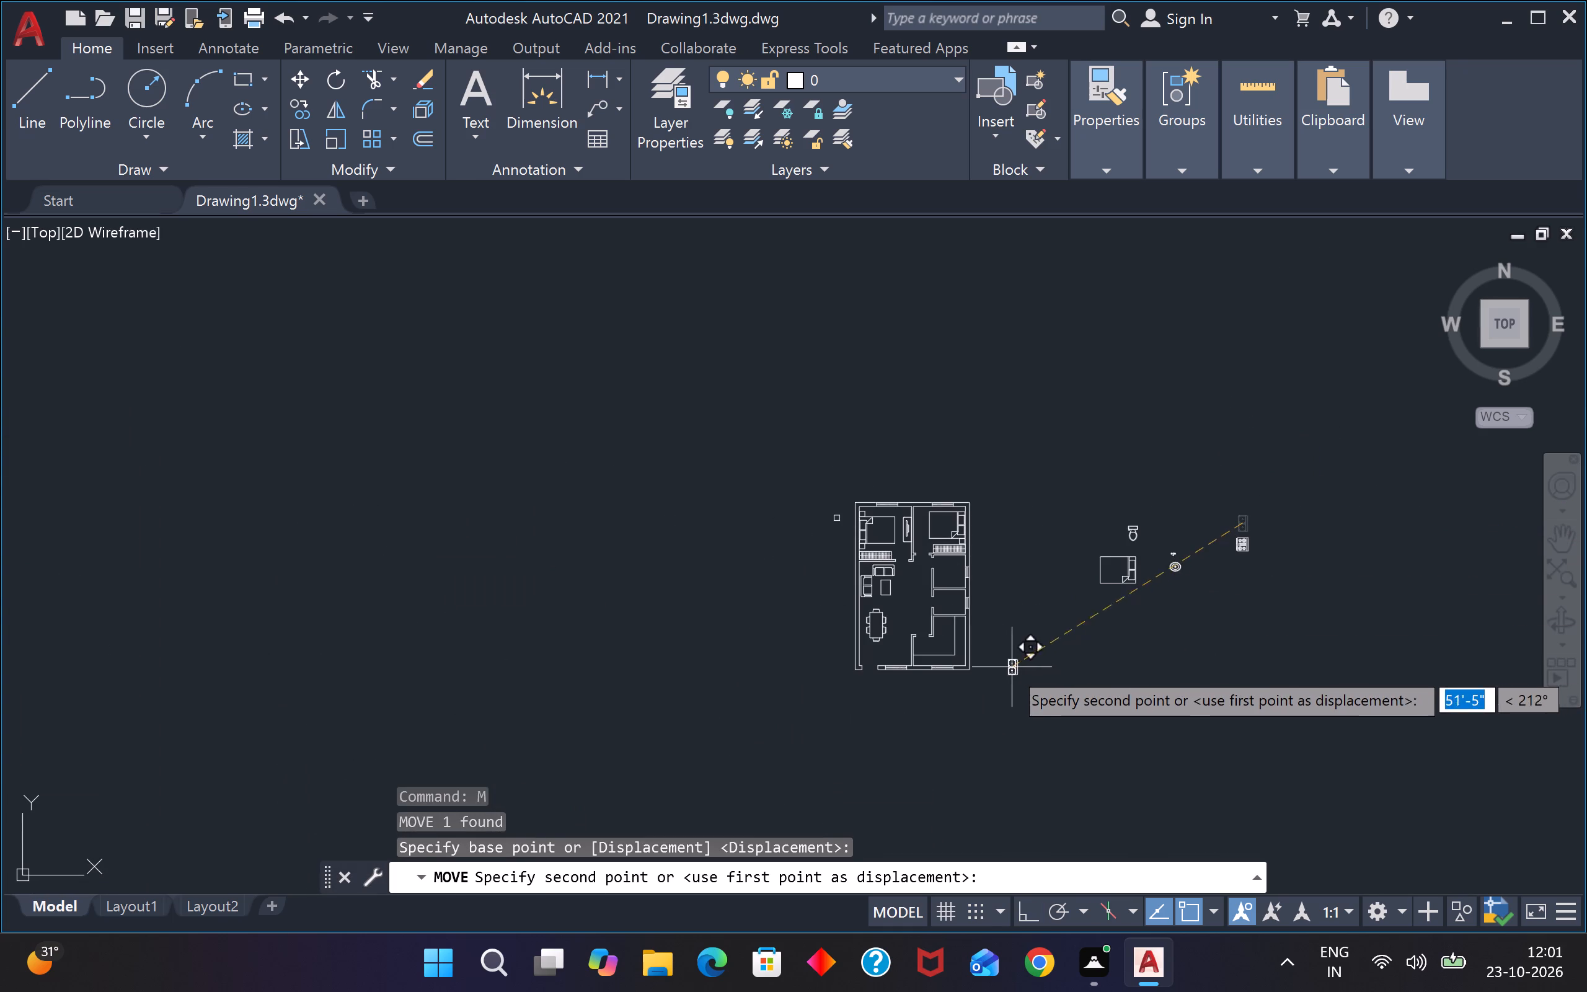
scroll(959, 609, up, 3)
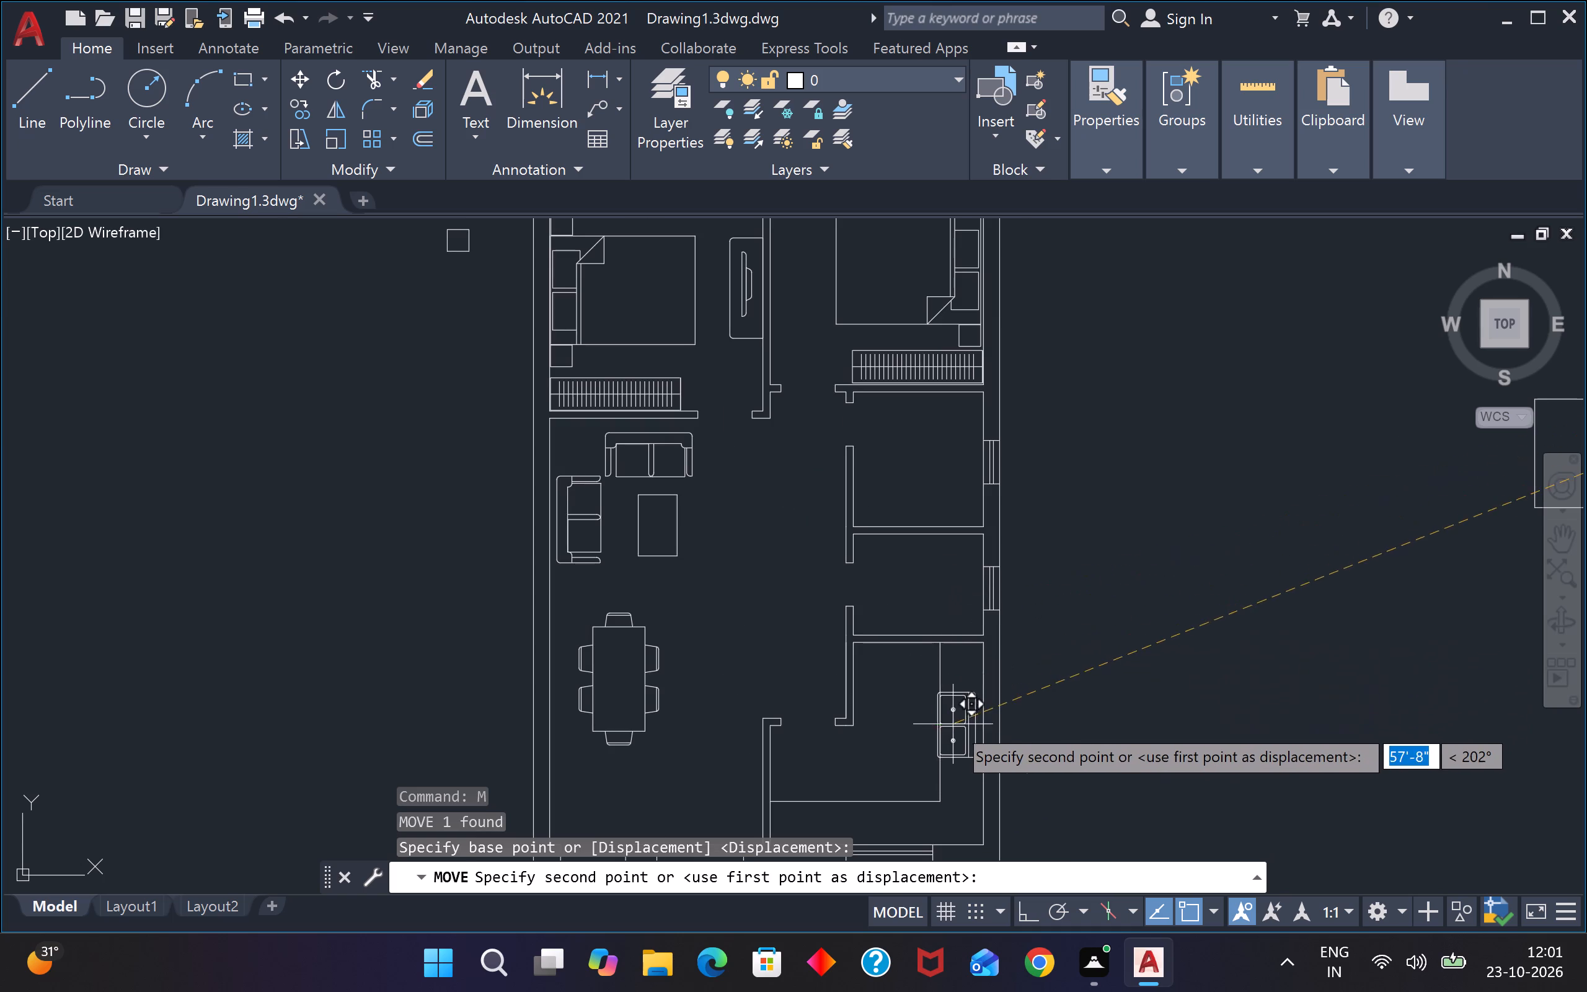
scroll(953, 724, up, 3)
drag(969, 706, 978, 697)
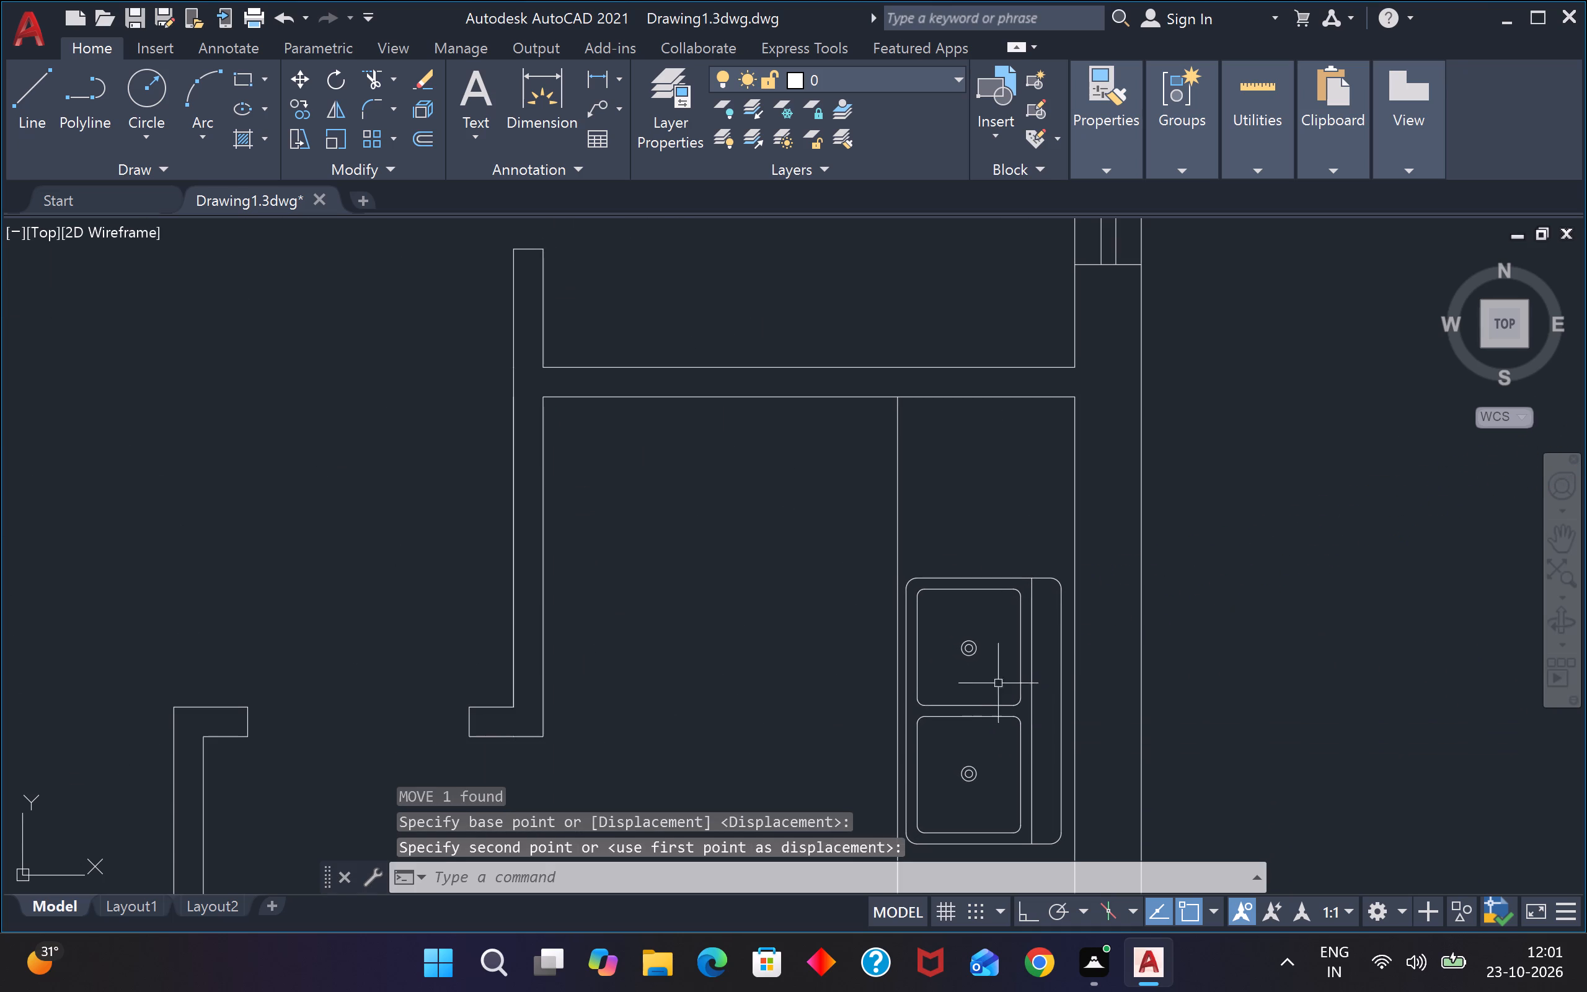
Rotate the stove a quarter turn clockwise about its southeast corner so its front faces north.
scroll(1063, 662, down, 6)
scroll(1407, 582, up, 3)
drag(1415, 471, 1390, 489)
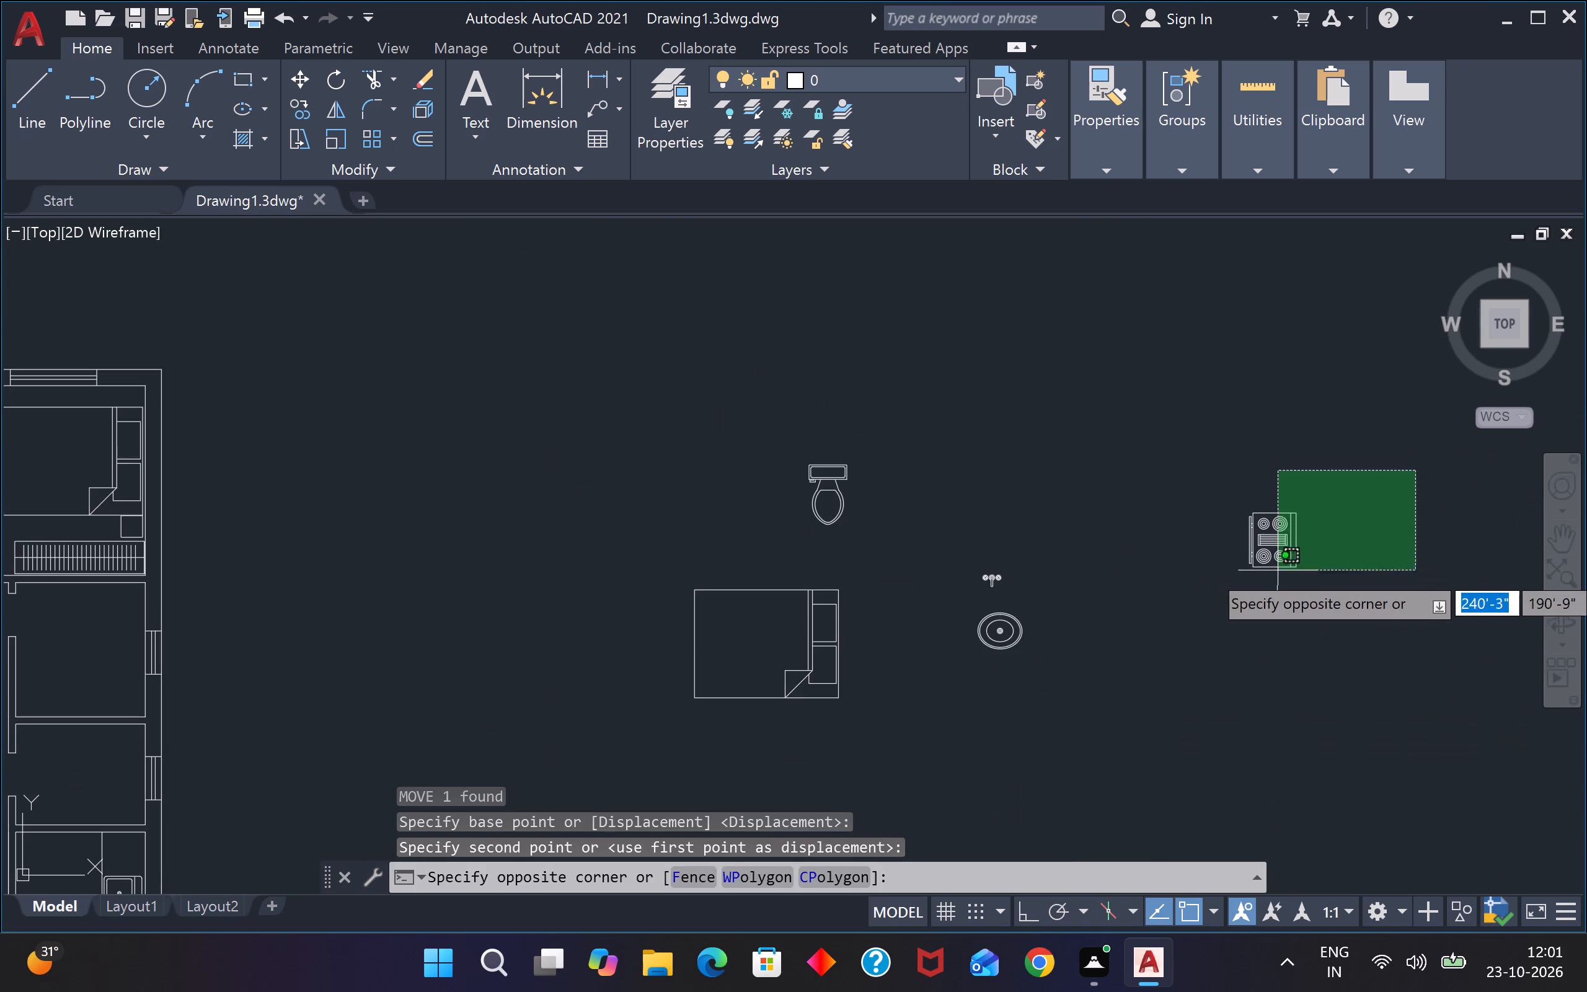
drag(1266, 574, 1260, 576)
key(r)
key(o)
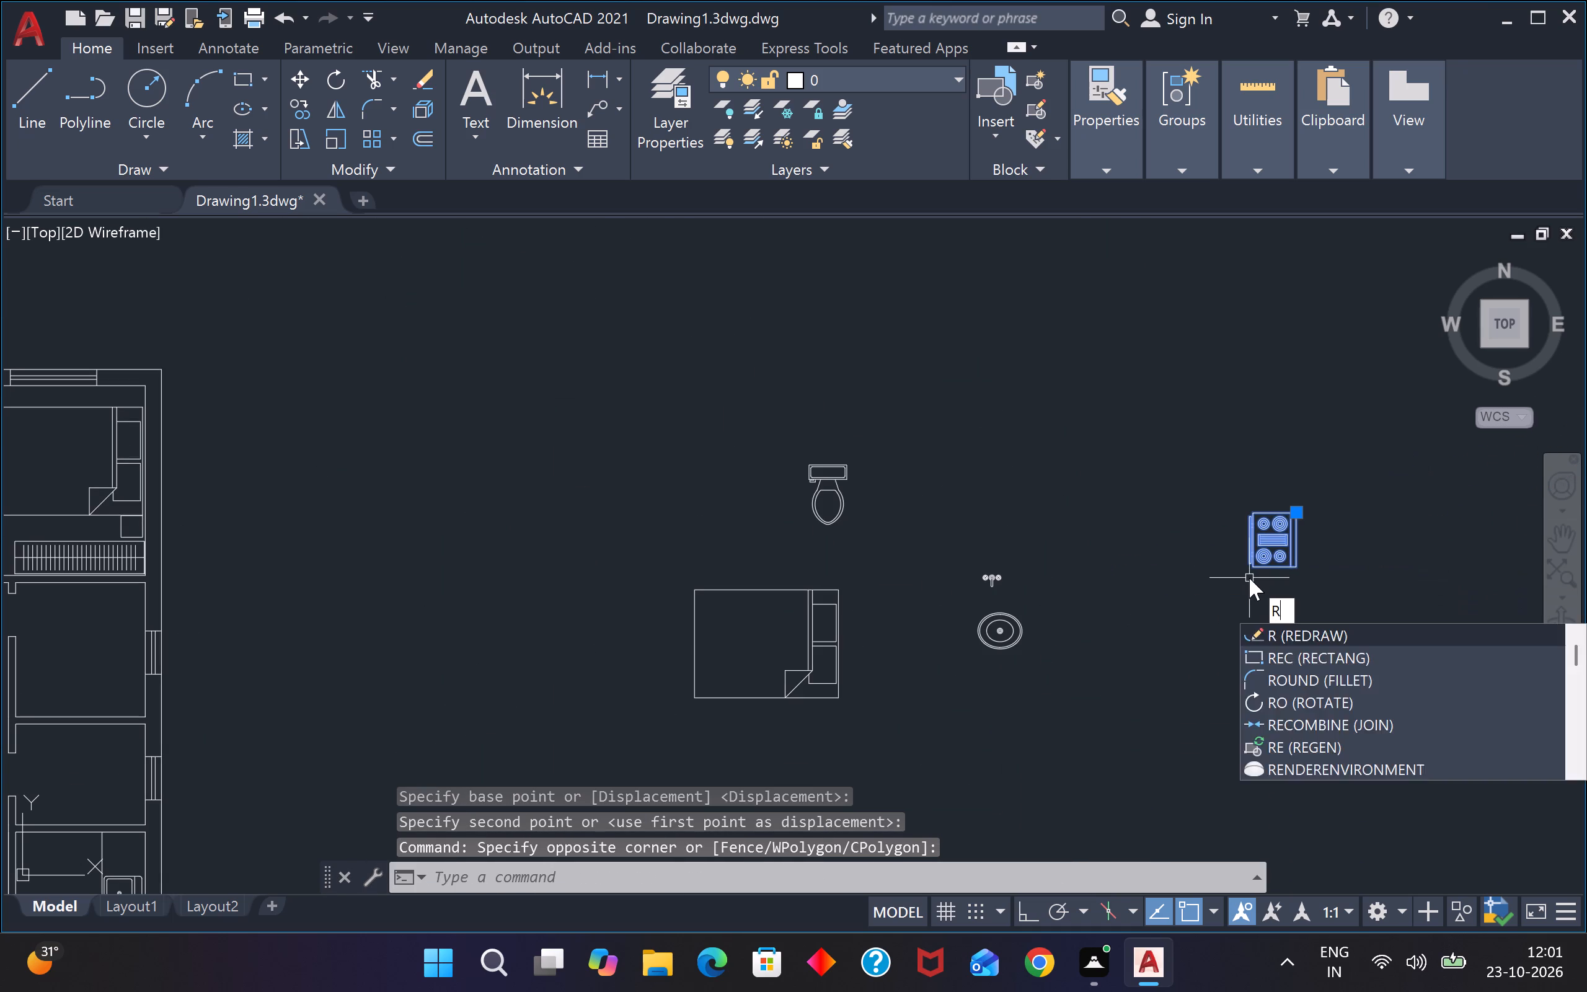
key(Return)
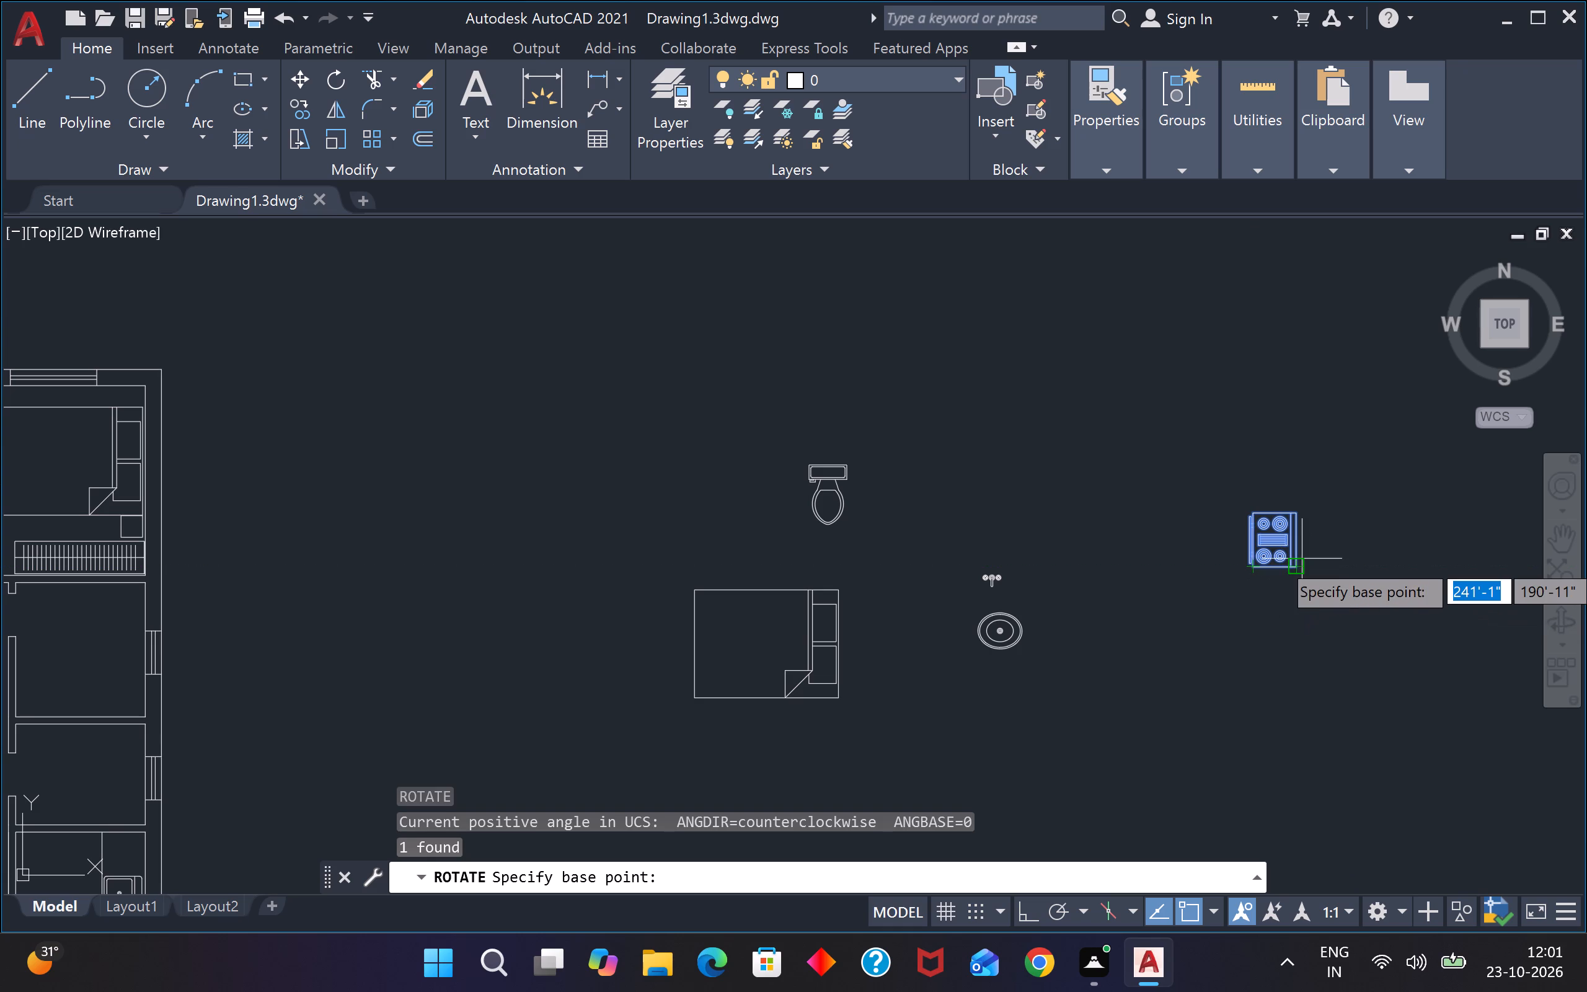
click(1300, 563)
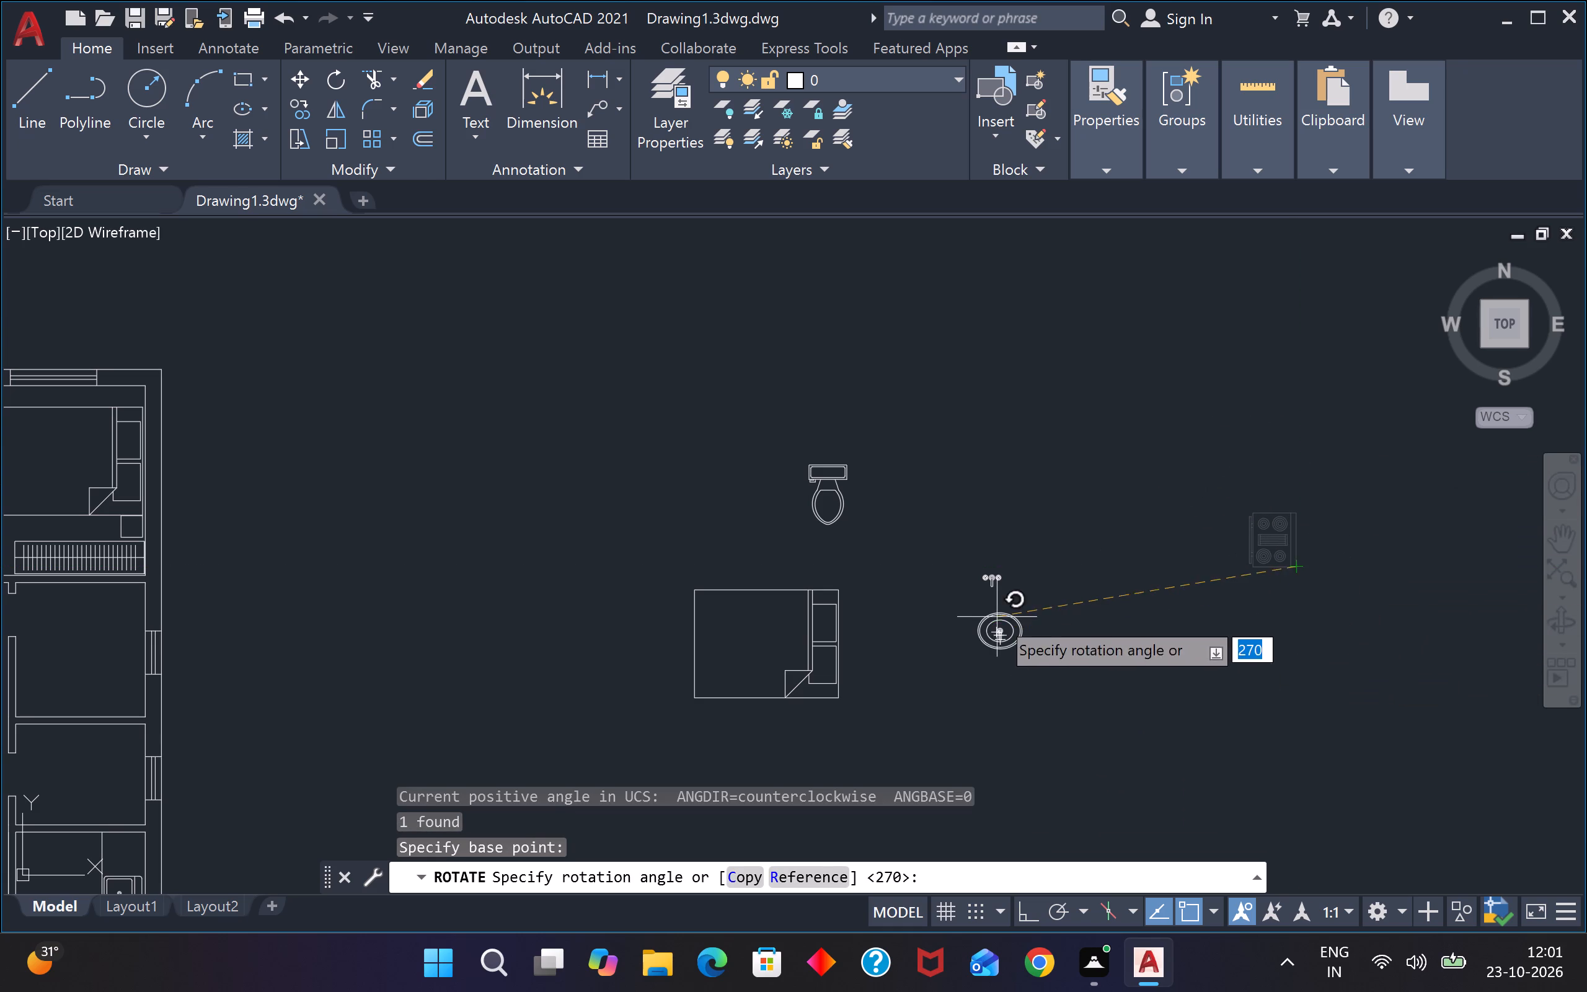
click(1304, 745)
Move the stove onto the kitchen's south counter, with its body's front edge flush with the counter edge.
drag(1401, 470, 1381, 490)
click(1180, 598)
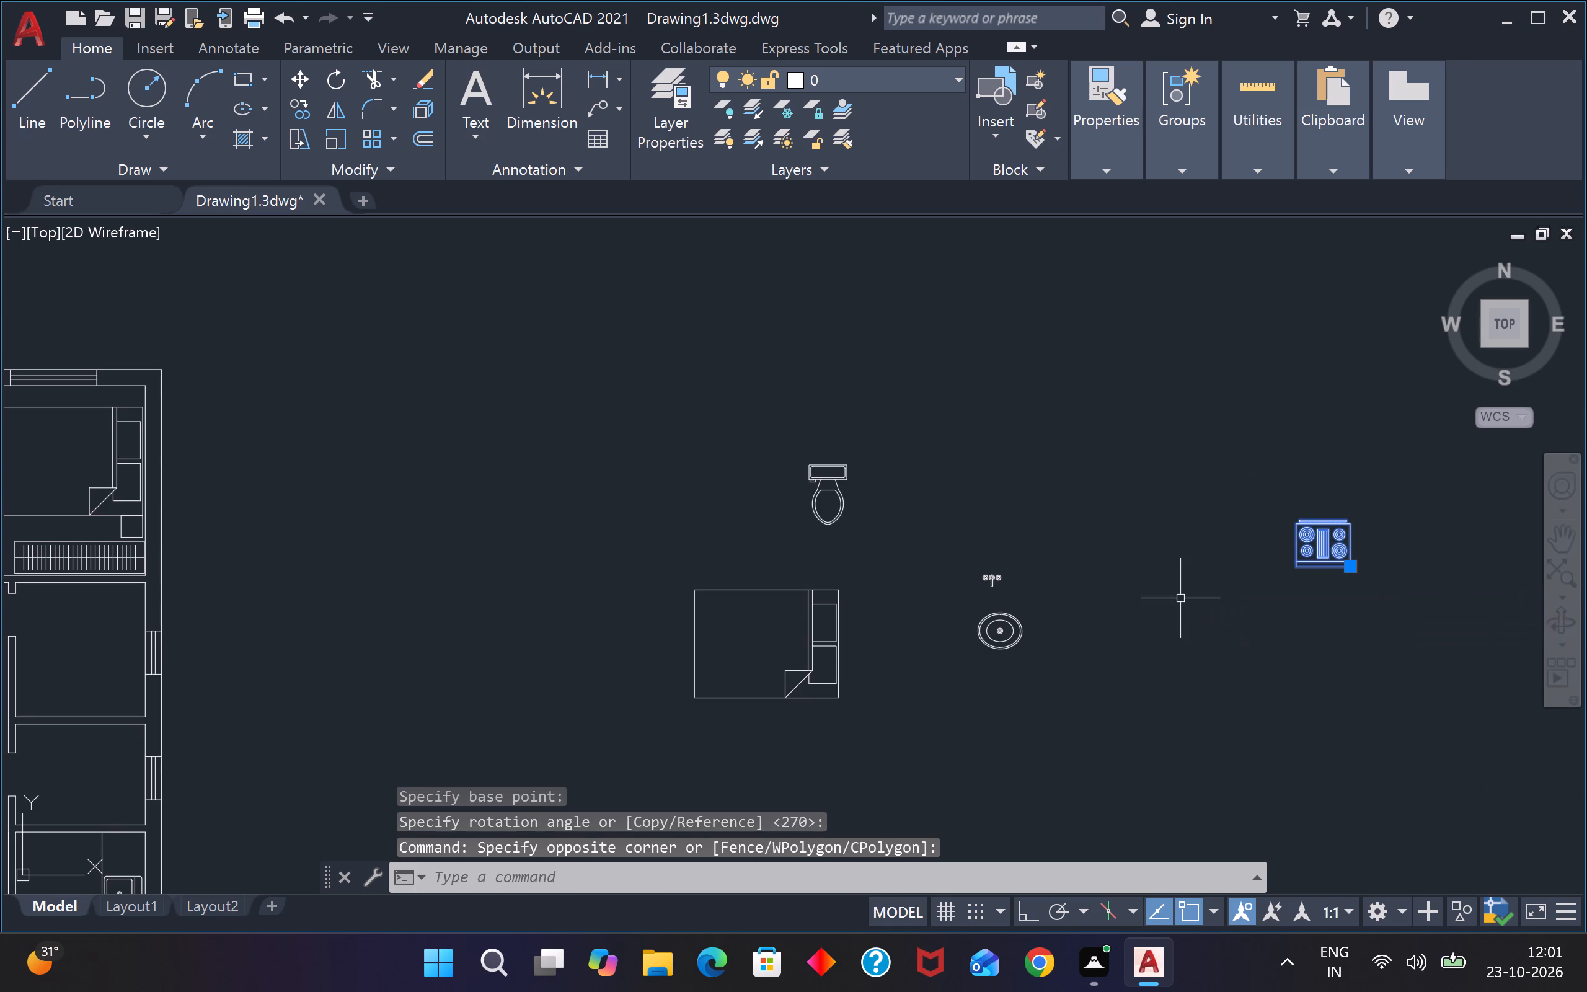
key(m)
key(space)
scroll(1345, 519, up, 3)
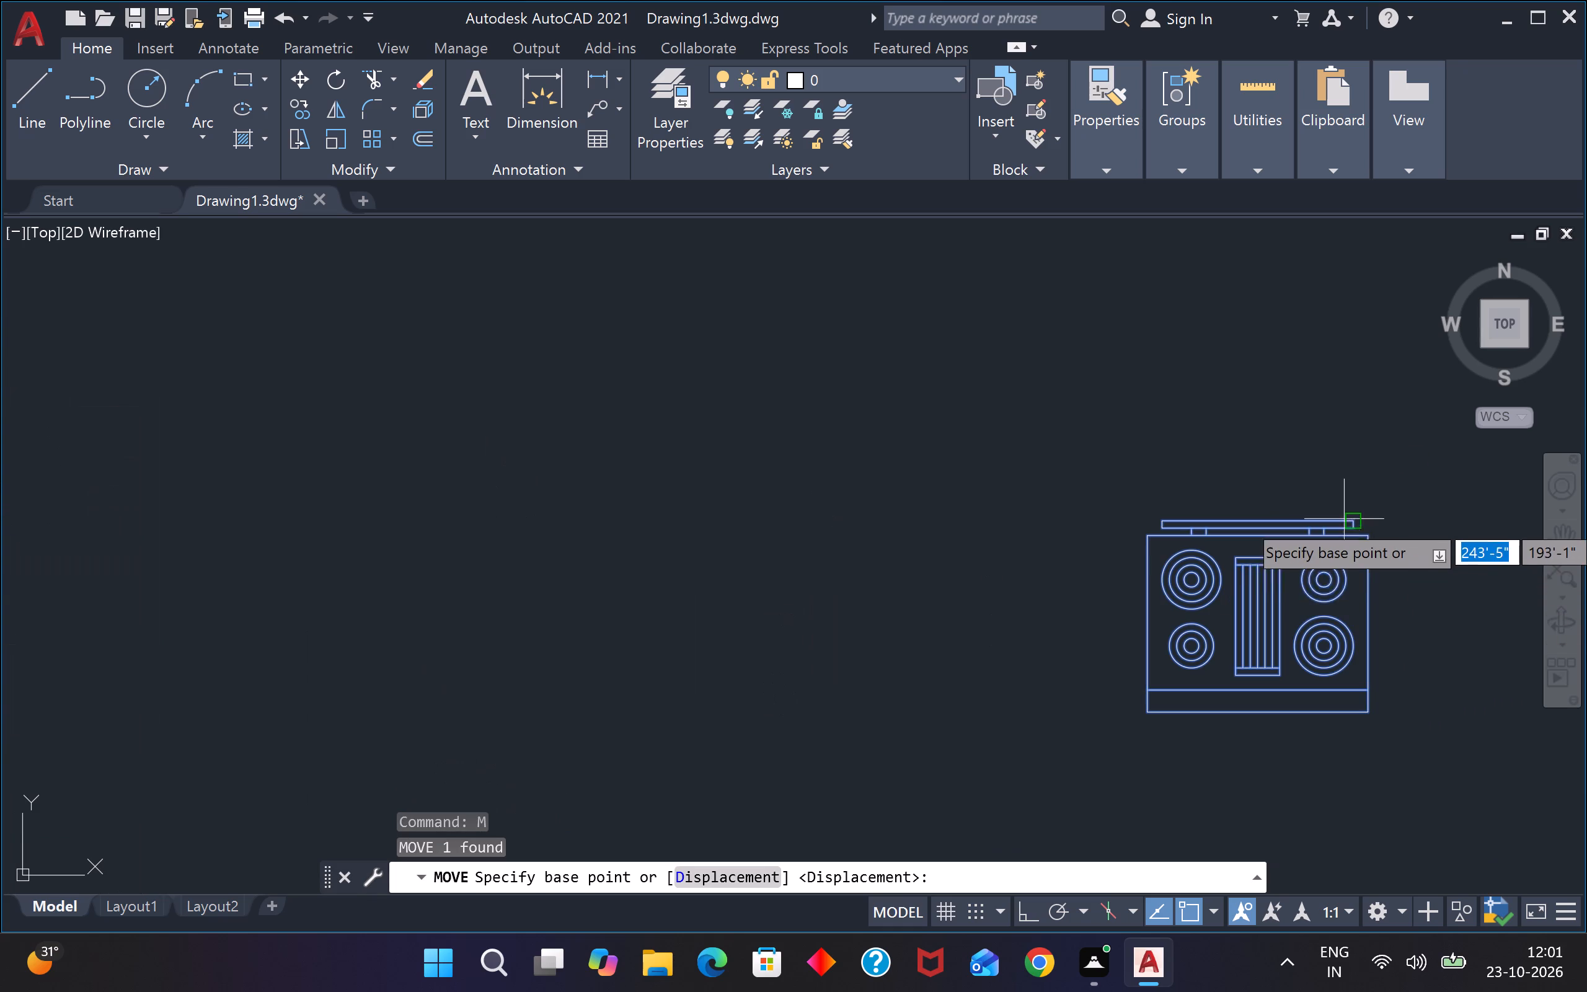
click(1260, 557)
scroll(1265, 556, down, 4)
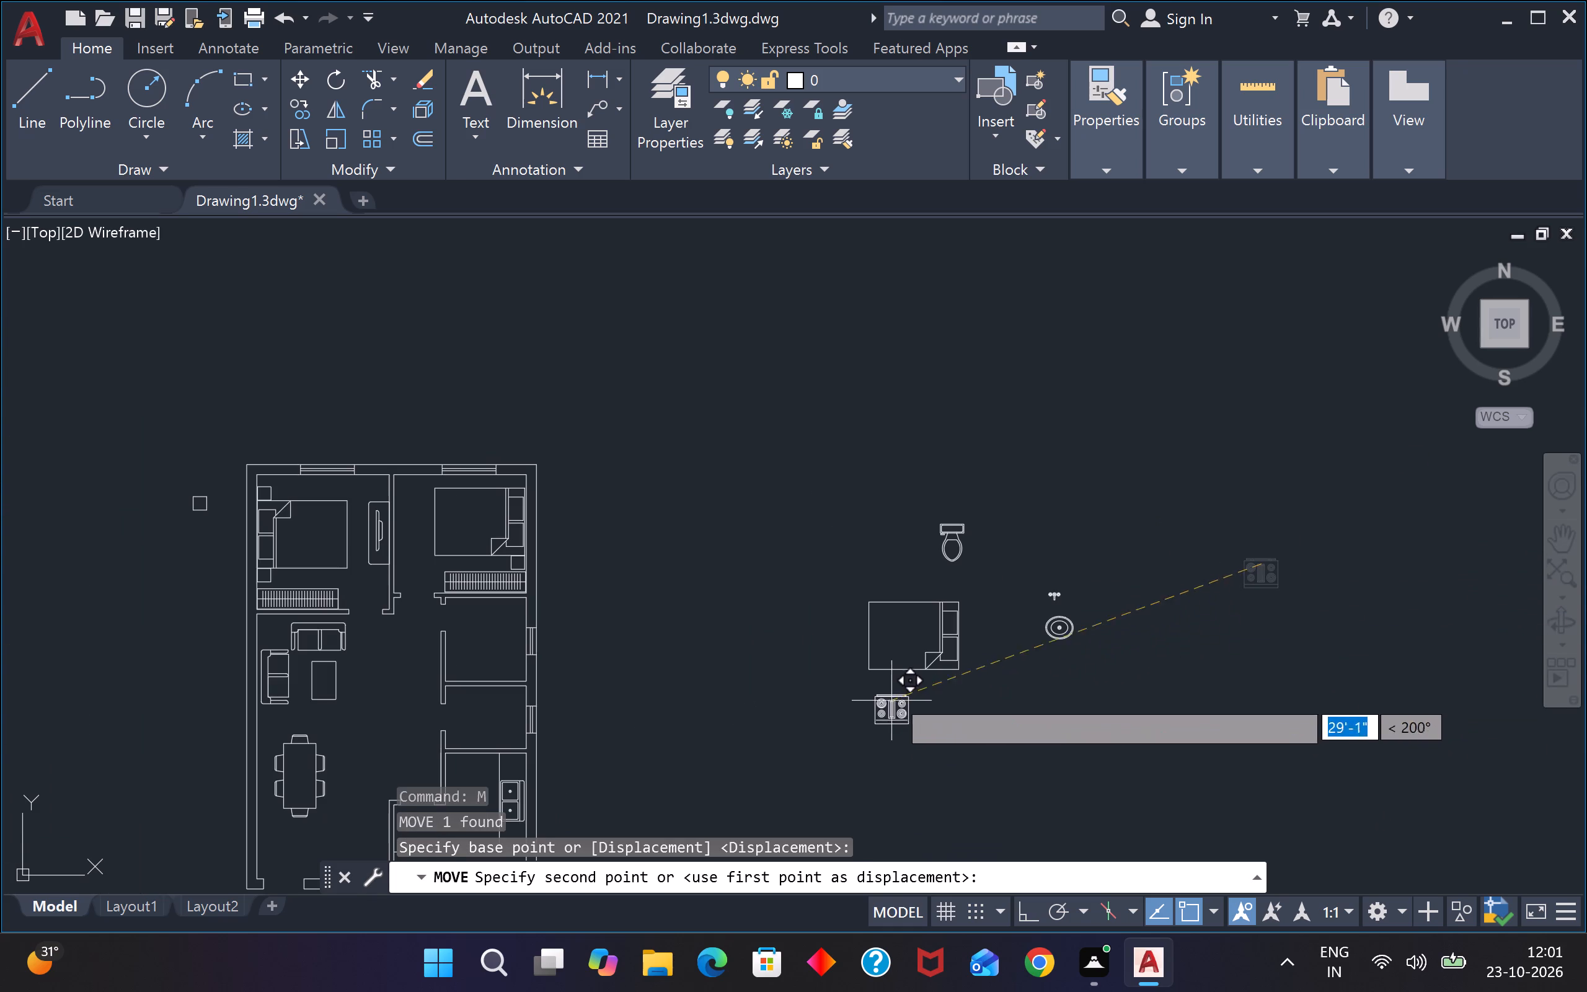
scroll(755, 650, down, 2)
scroll(637, 731, up, 3)
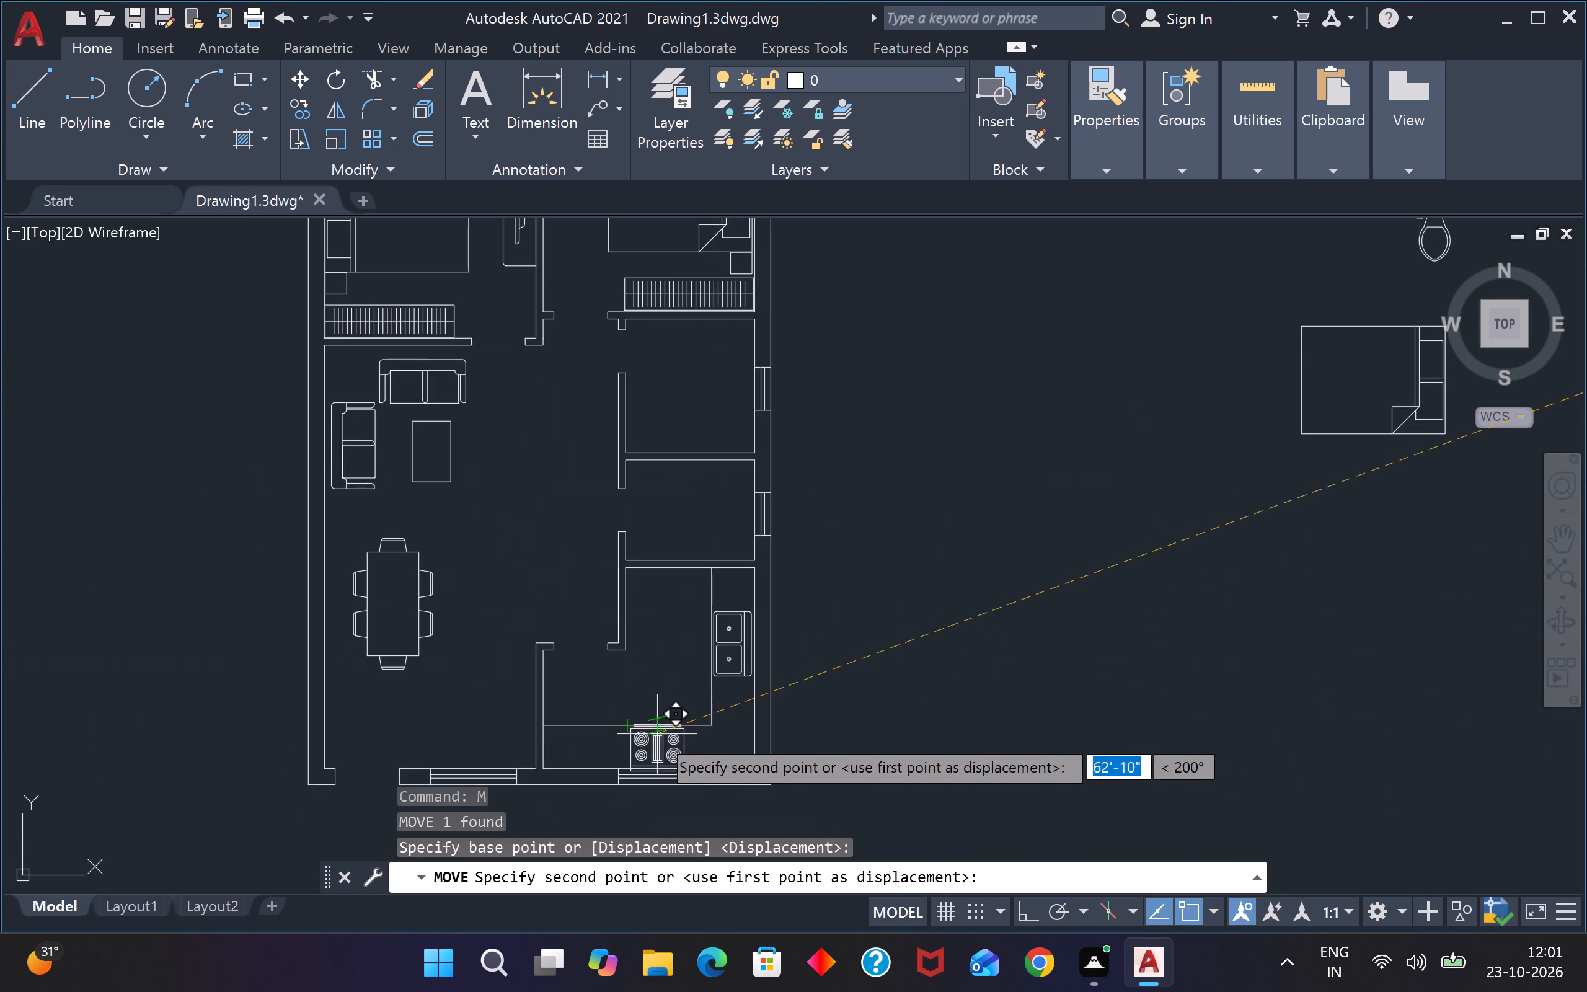
scroll(657, 734, up, 4)
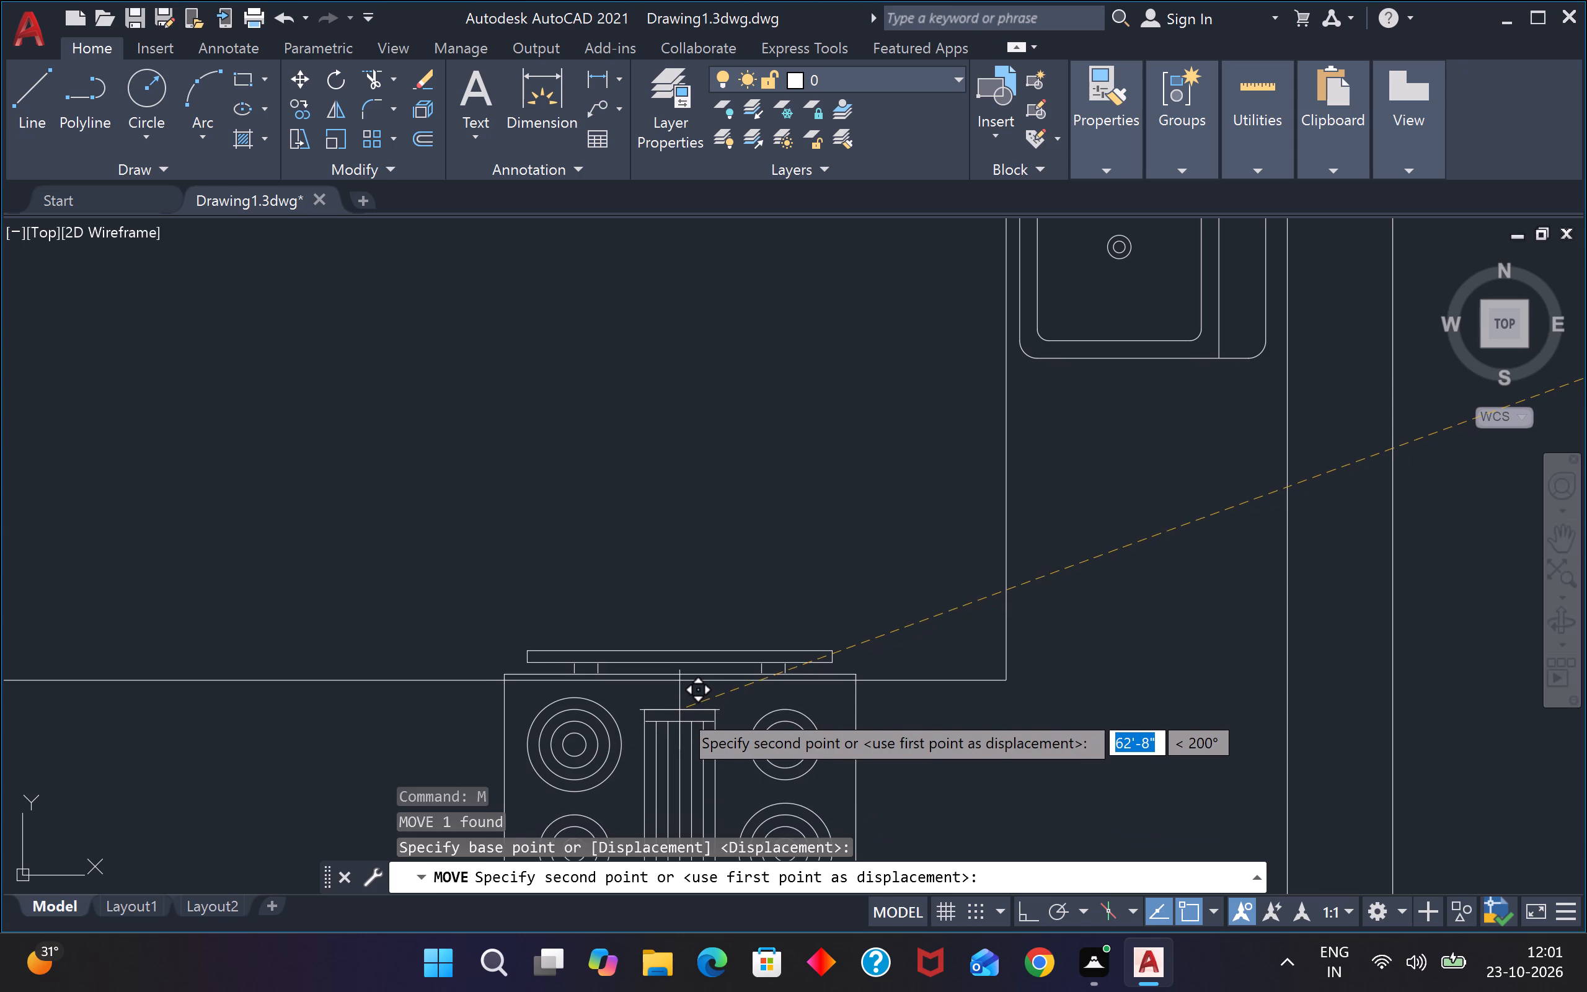
click(678, 714)
scroll(742, 702, down, 1)
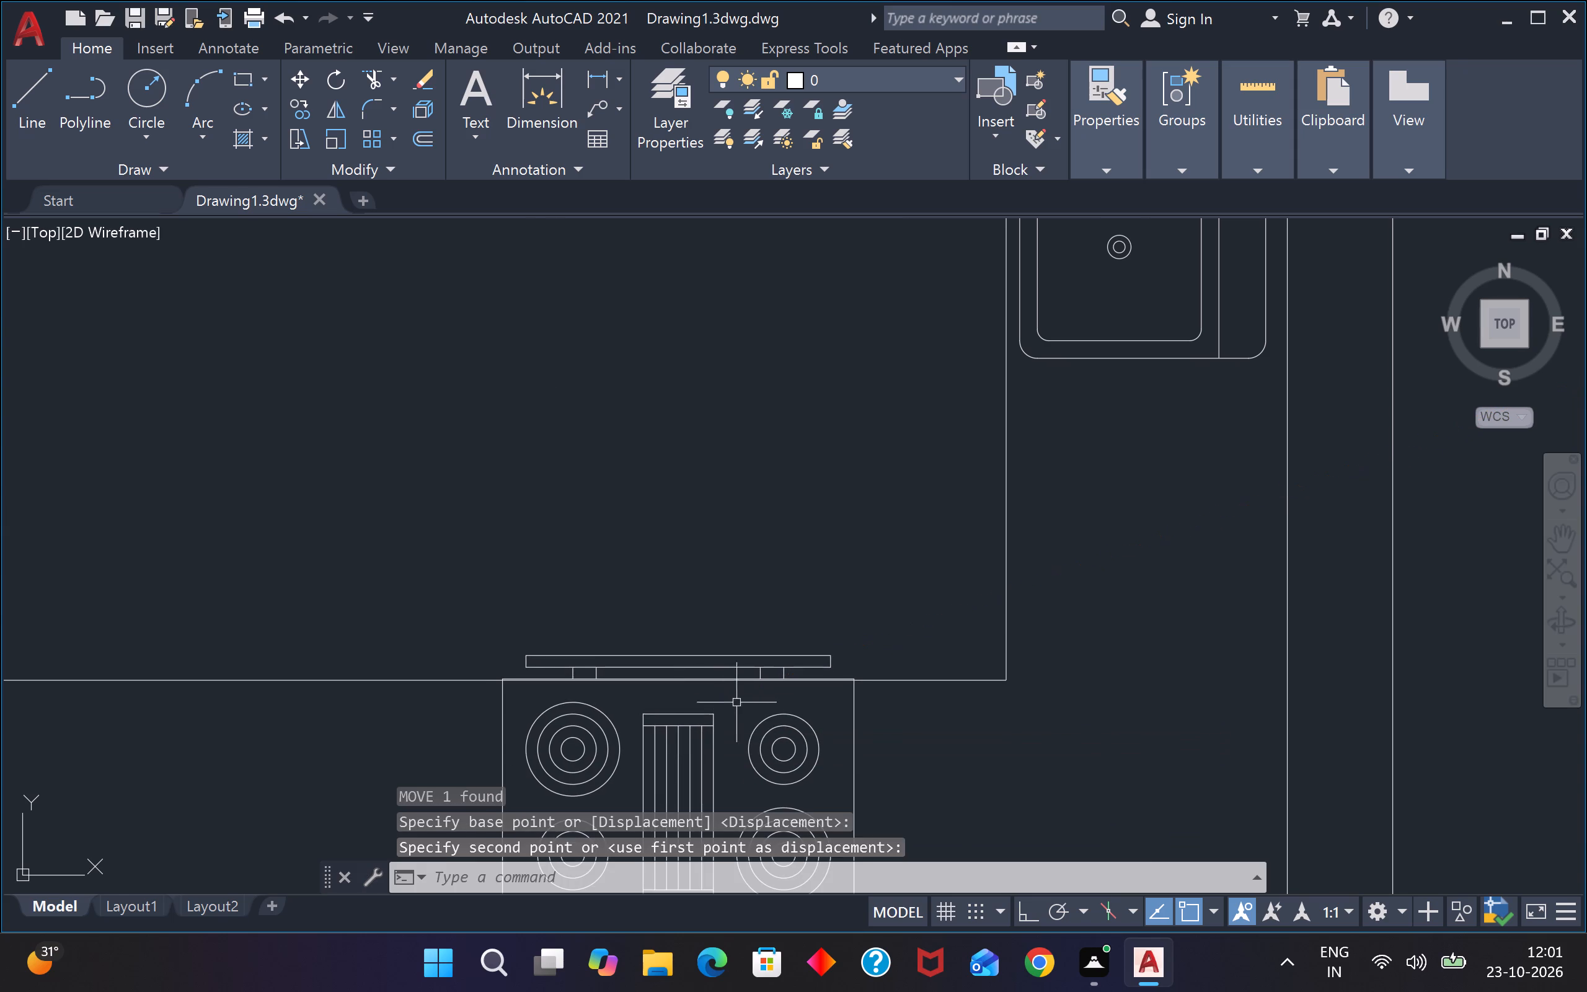
scroll(742, 702, down, 2)
scroll(820, 700, down, 3)
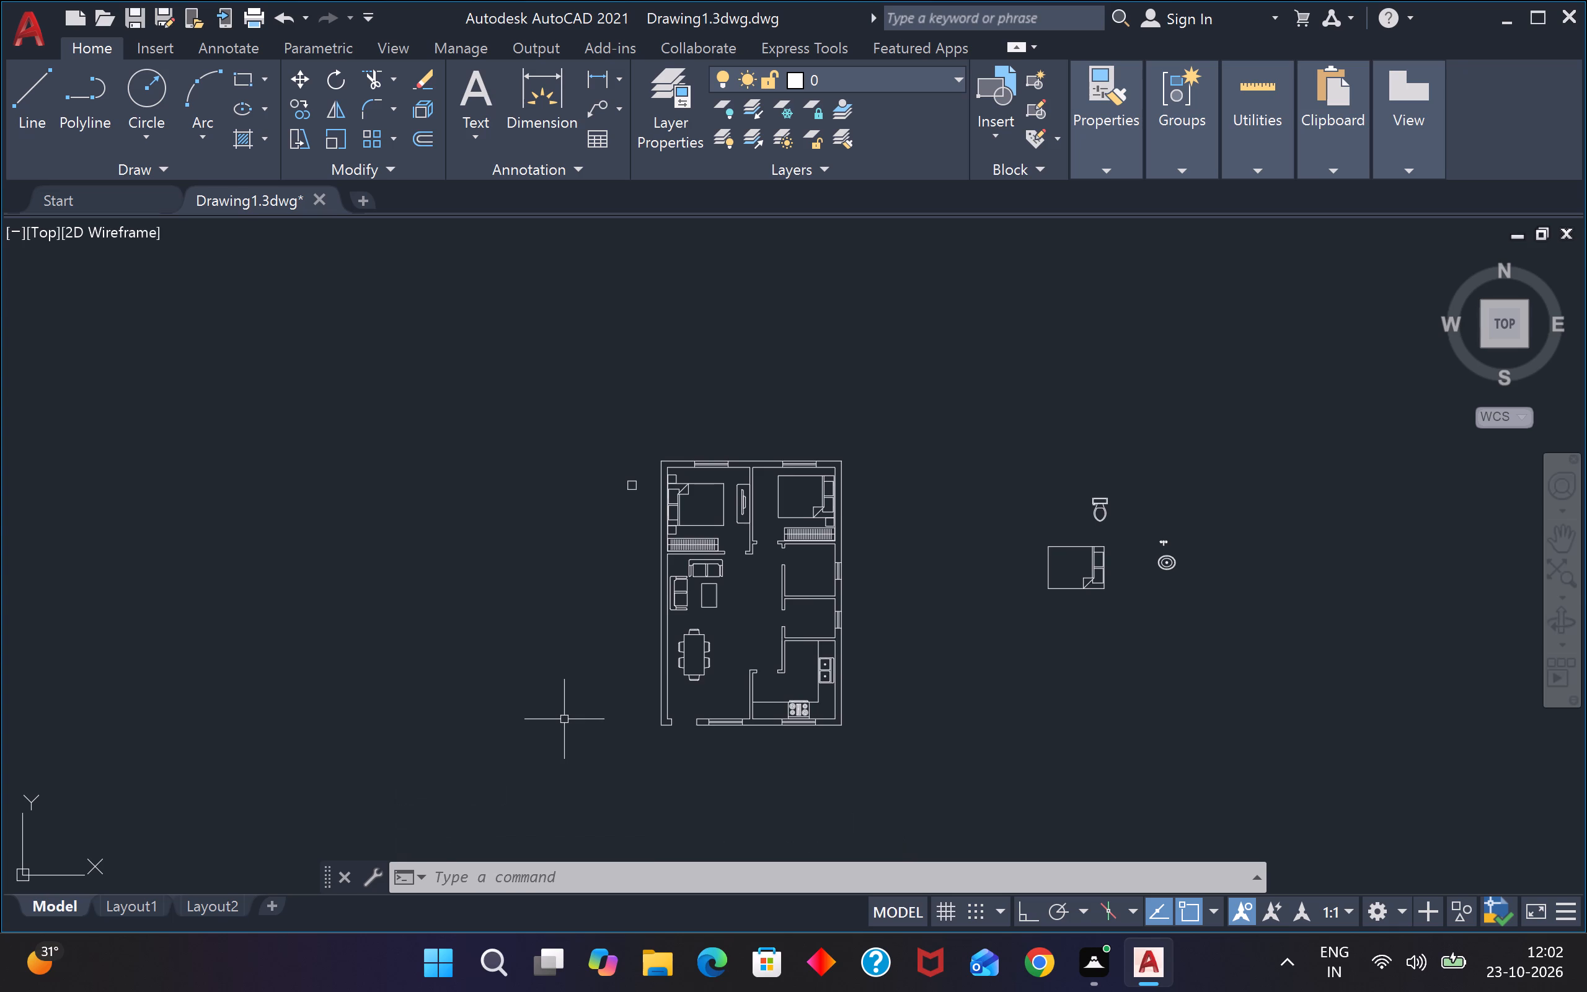
Erase the spare double bed lying outside the plan to the east.
scroll(1152, 564, up, 2)
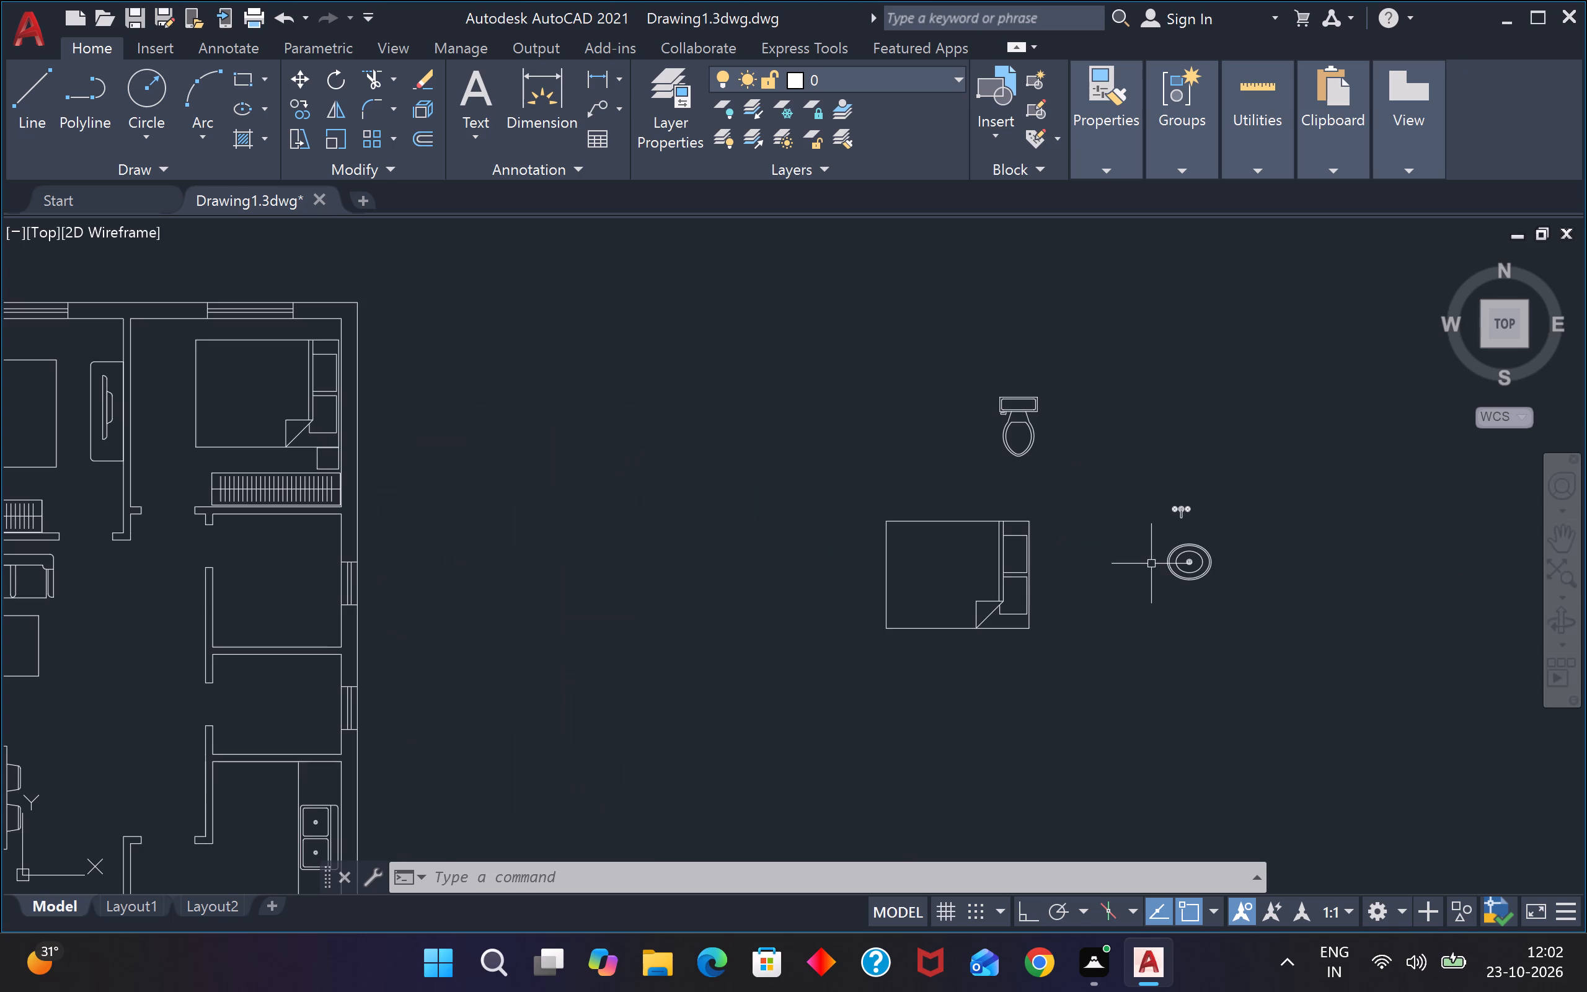
drag(1116, 556, 1087, 575)
click(622, 732)
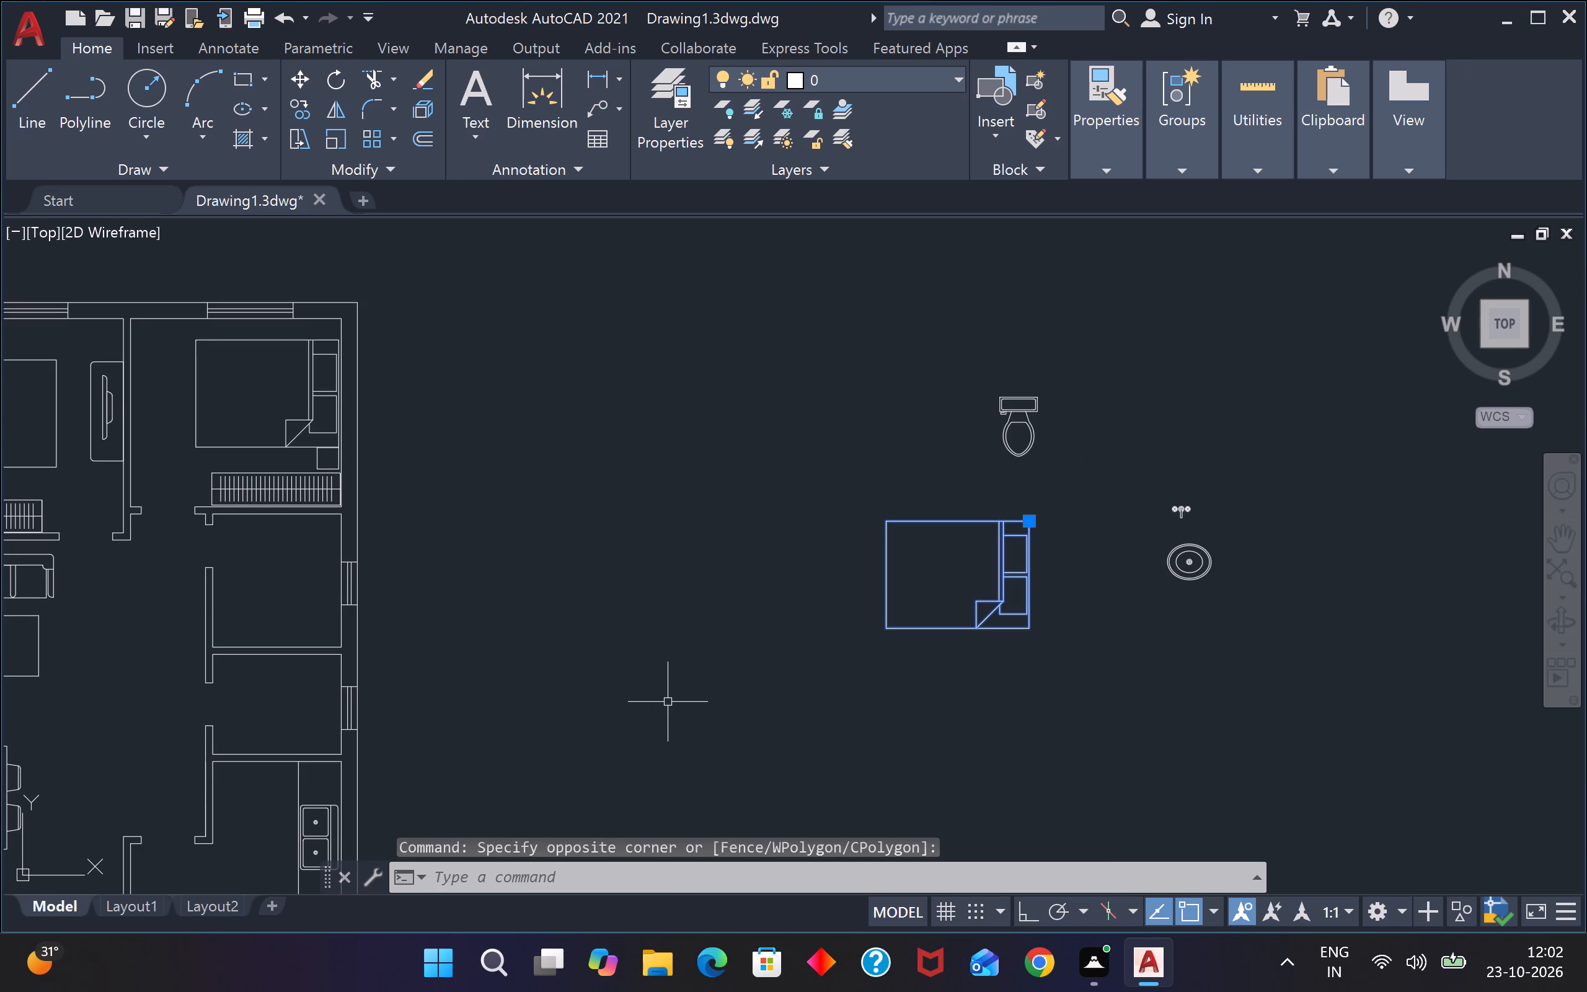
text(e)
key(space)
Erase the spare bedside table square just outside the plan's west wall.
scroll(730, 678, down, 3)
scroll(514, 598, up, 2)
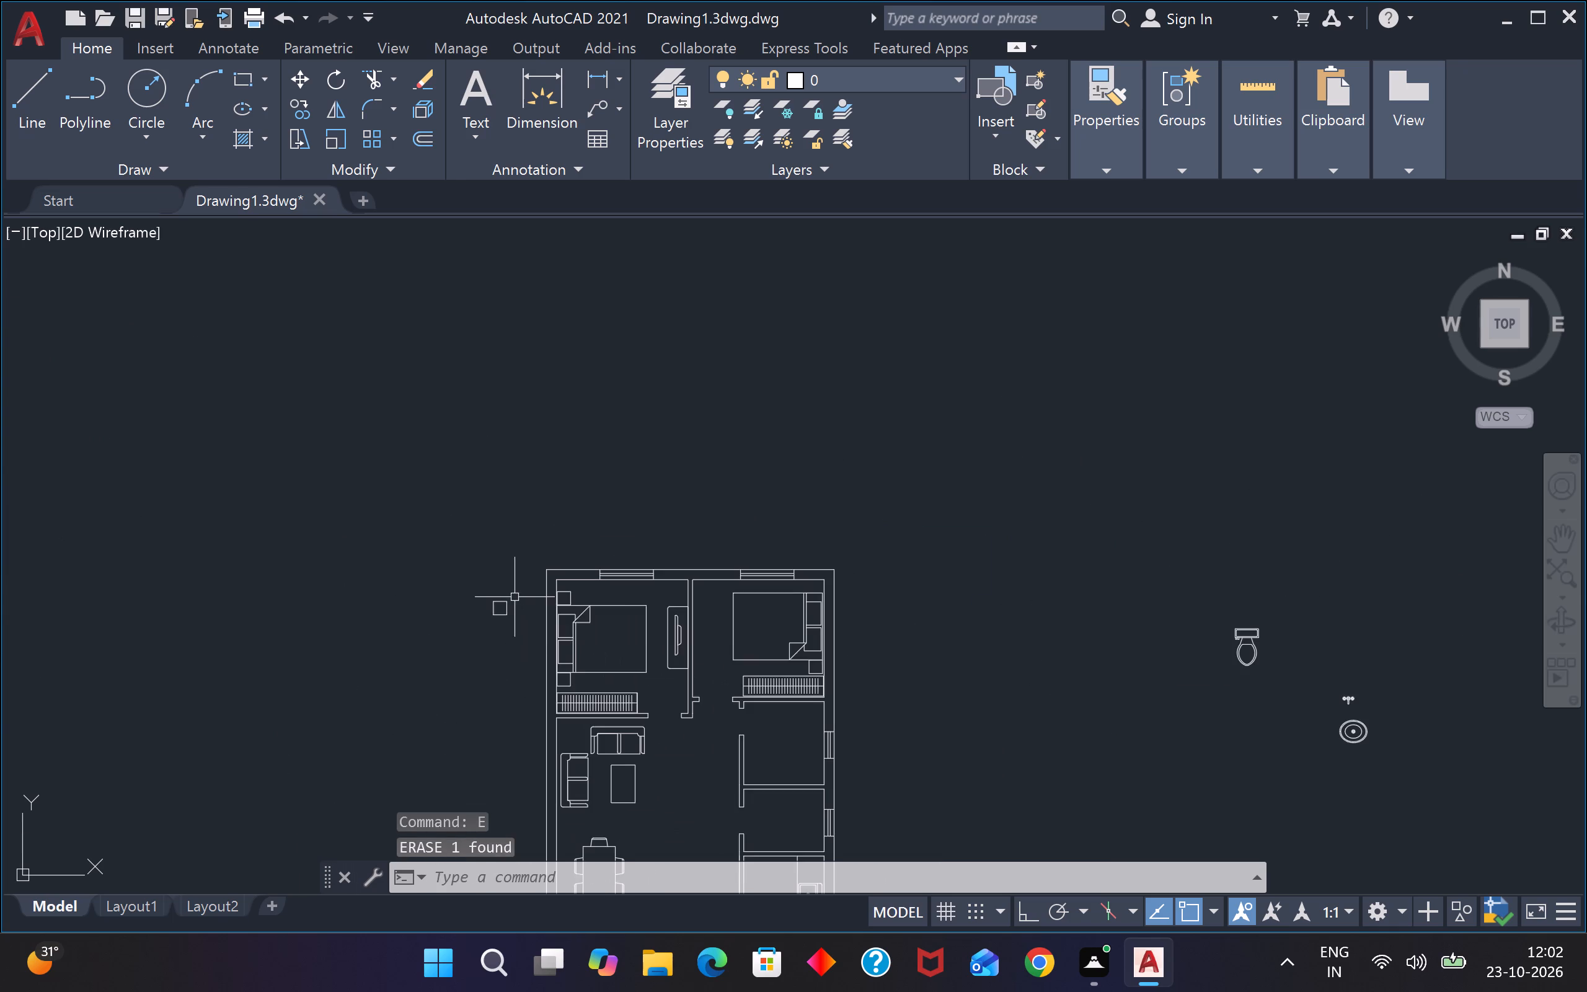
click(515, 597)
click(471, 647)
key(e)
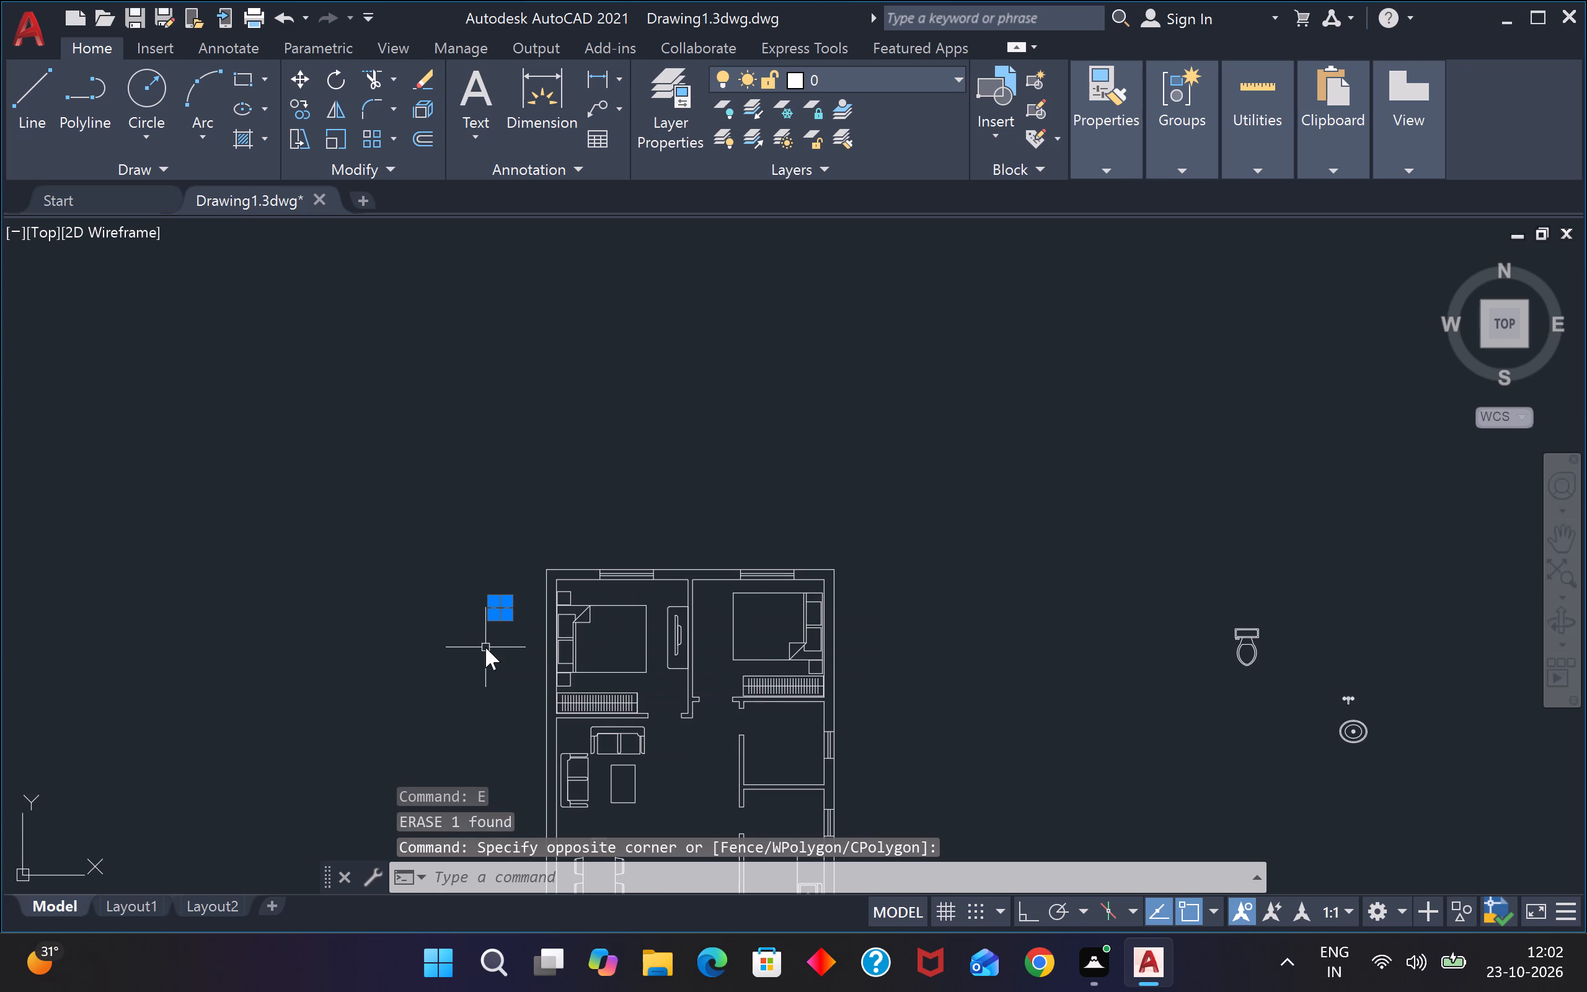
key(space)
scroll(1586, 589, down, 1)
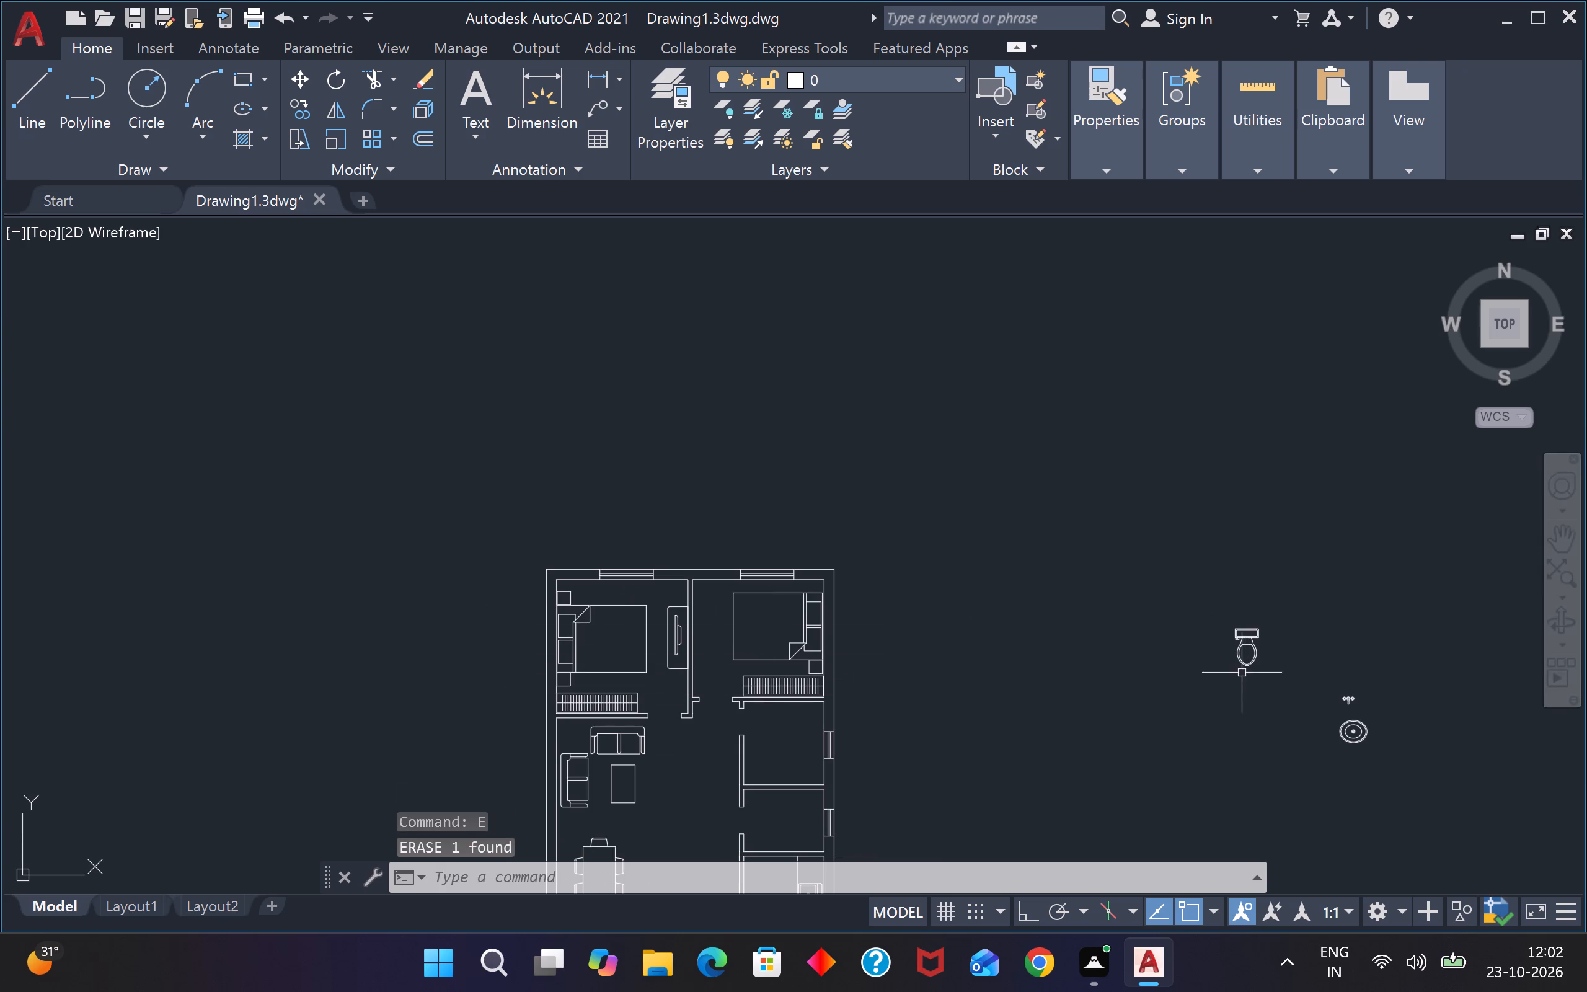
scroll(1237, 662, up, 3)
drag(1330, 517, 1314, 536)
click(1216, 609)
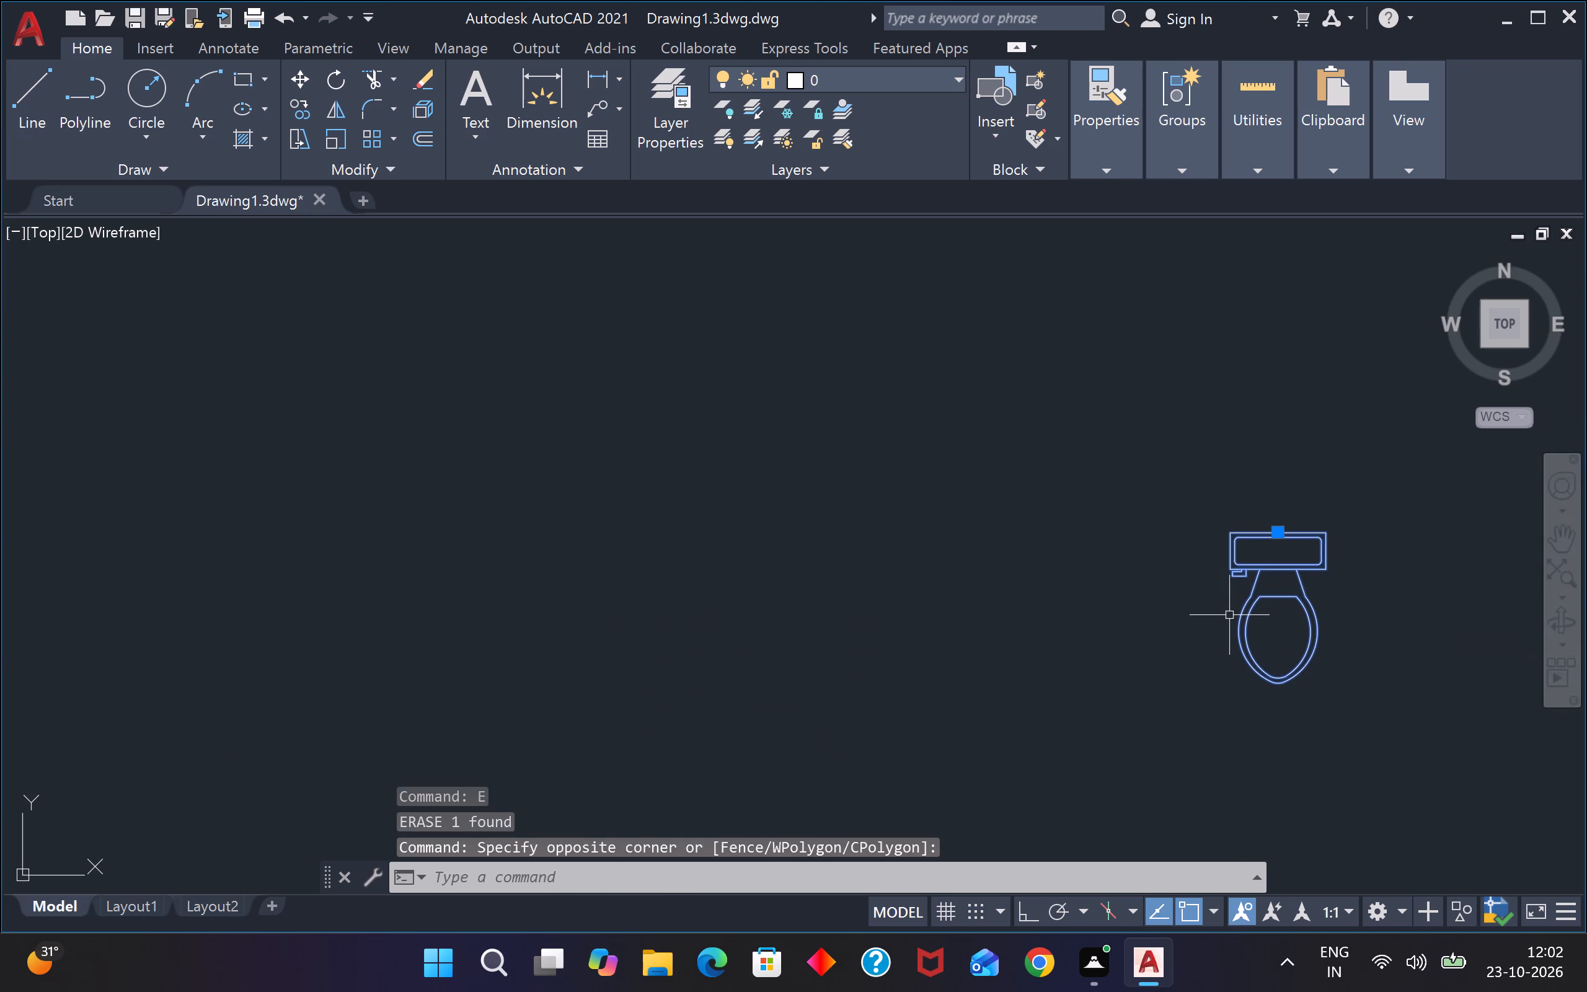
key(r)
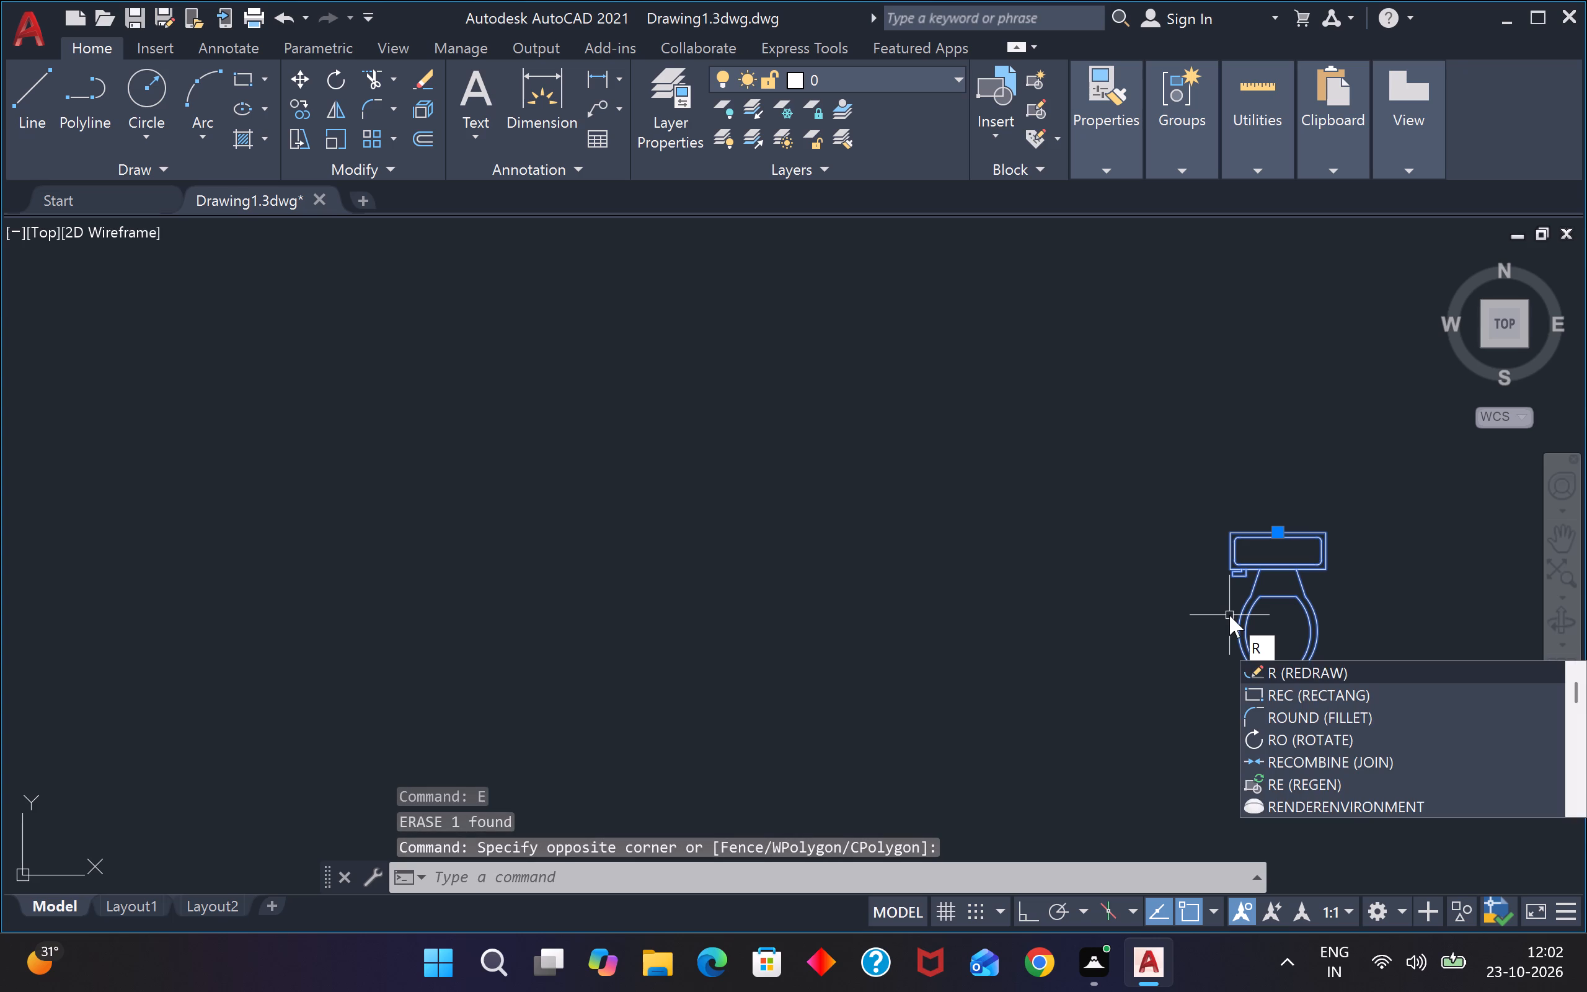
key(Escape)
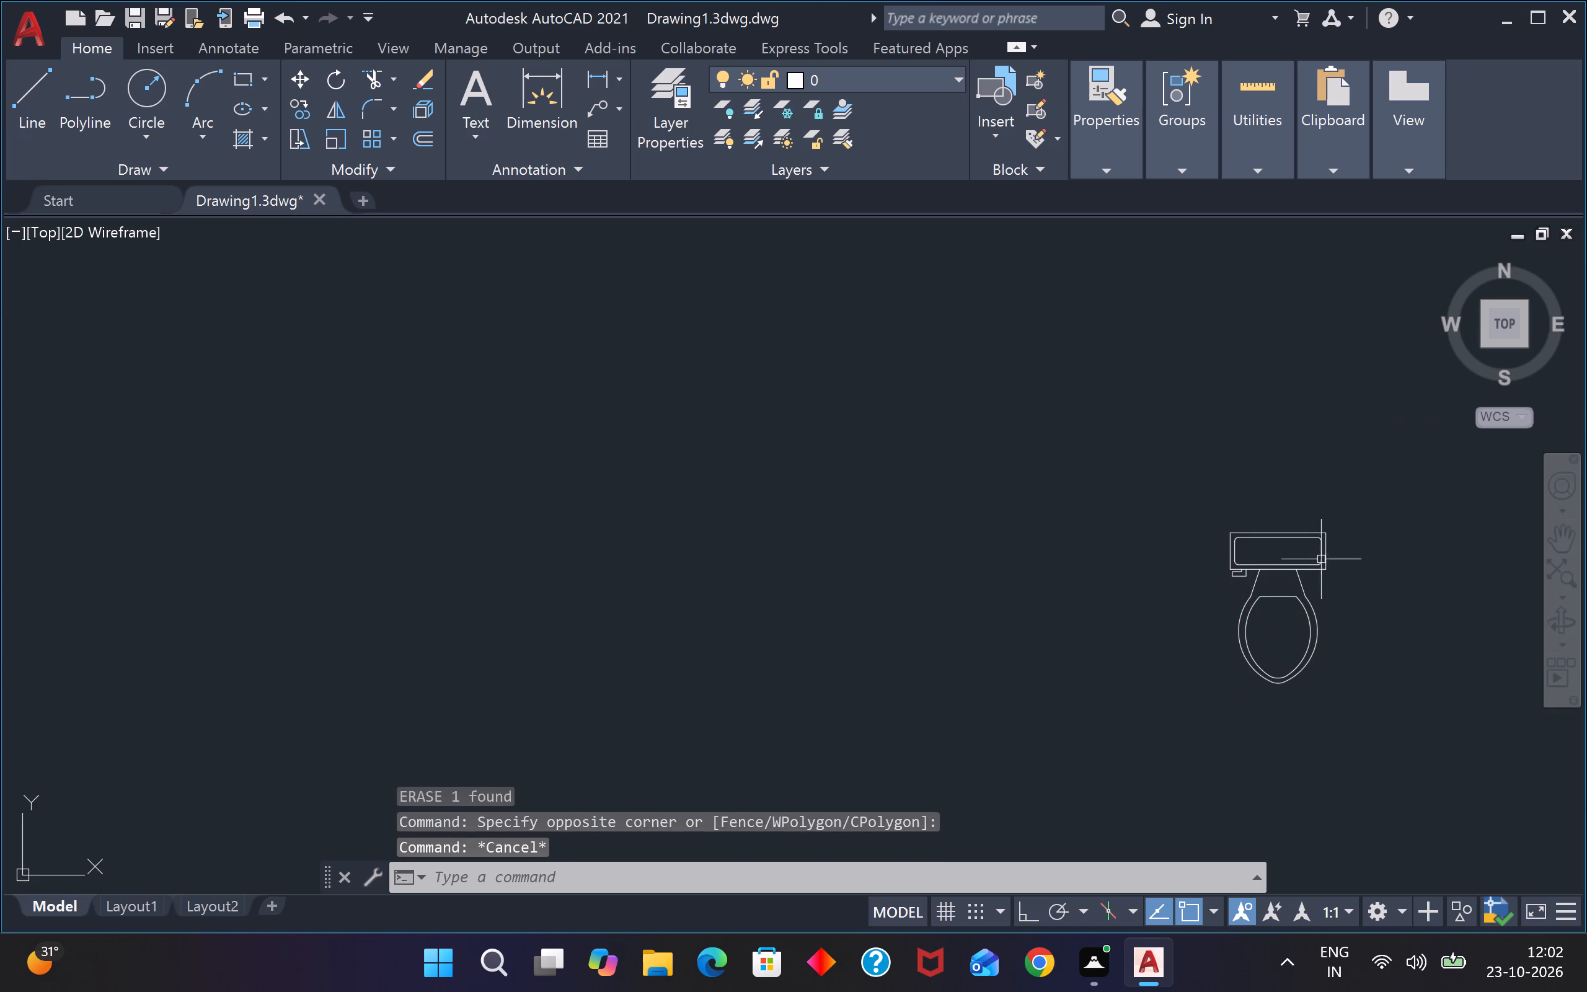
Copy the toilet into both bathrooms, placing the southern one with its tank against that bathroom's north wall.
drag(1355, 518, 1352, 529)
click(1269, 616)
key(c)
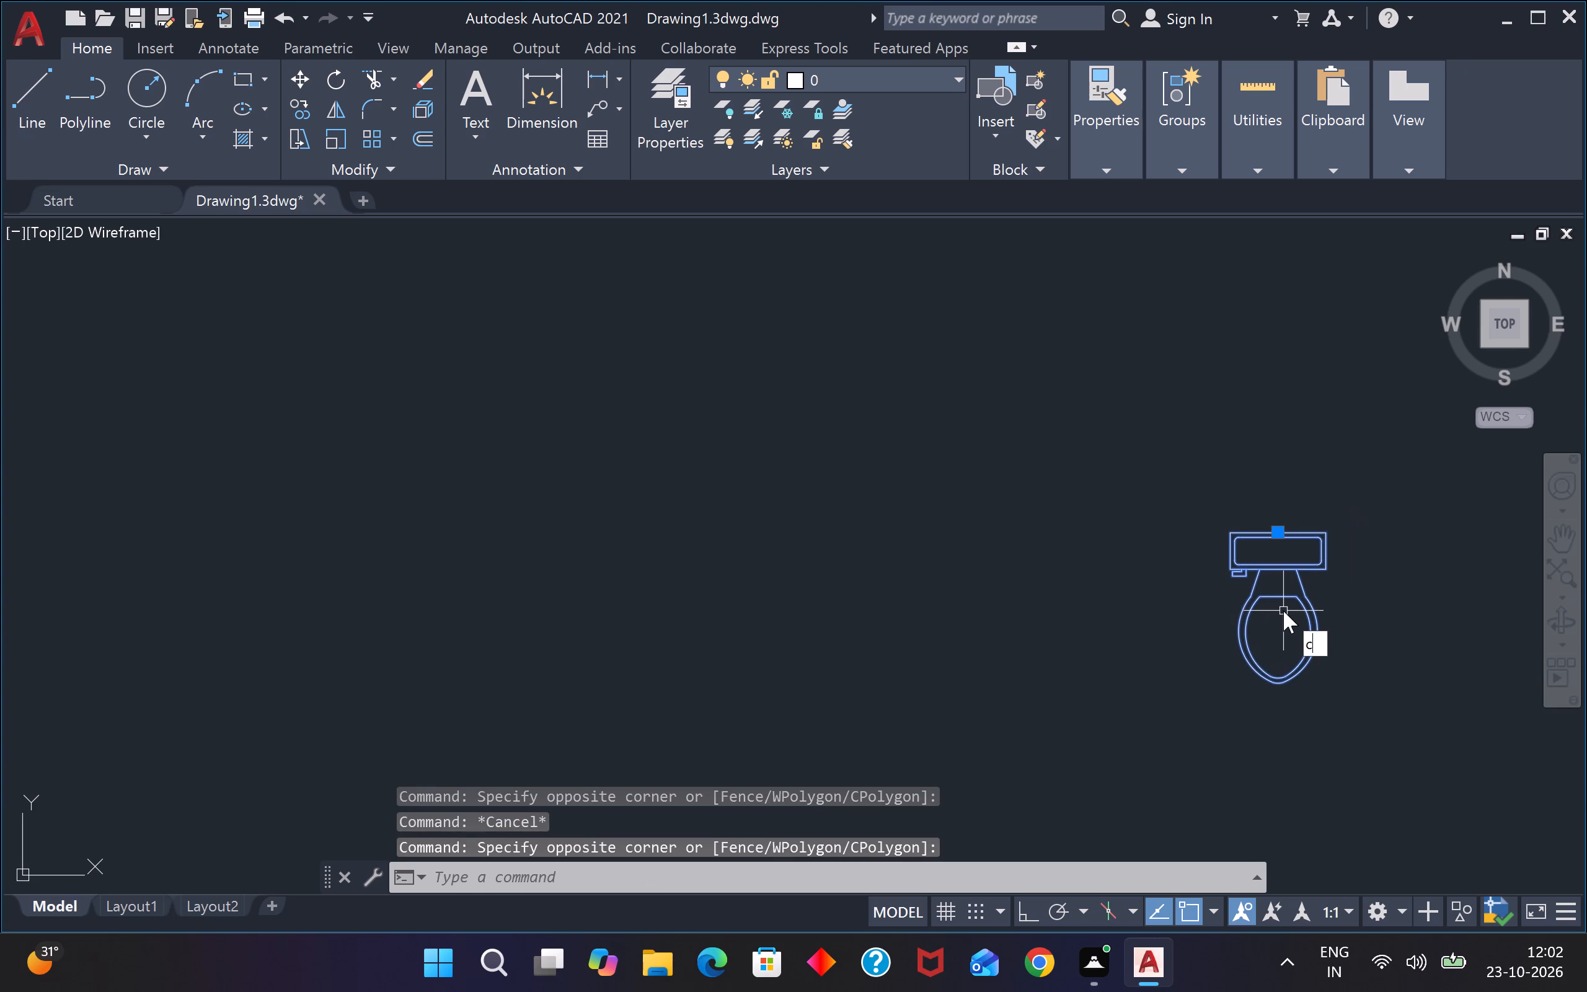
key(o)
key(Return)
click(1268, 637)
scroll(1273, 634, down, 1)
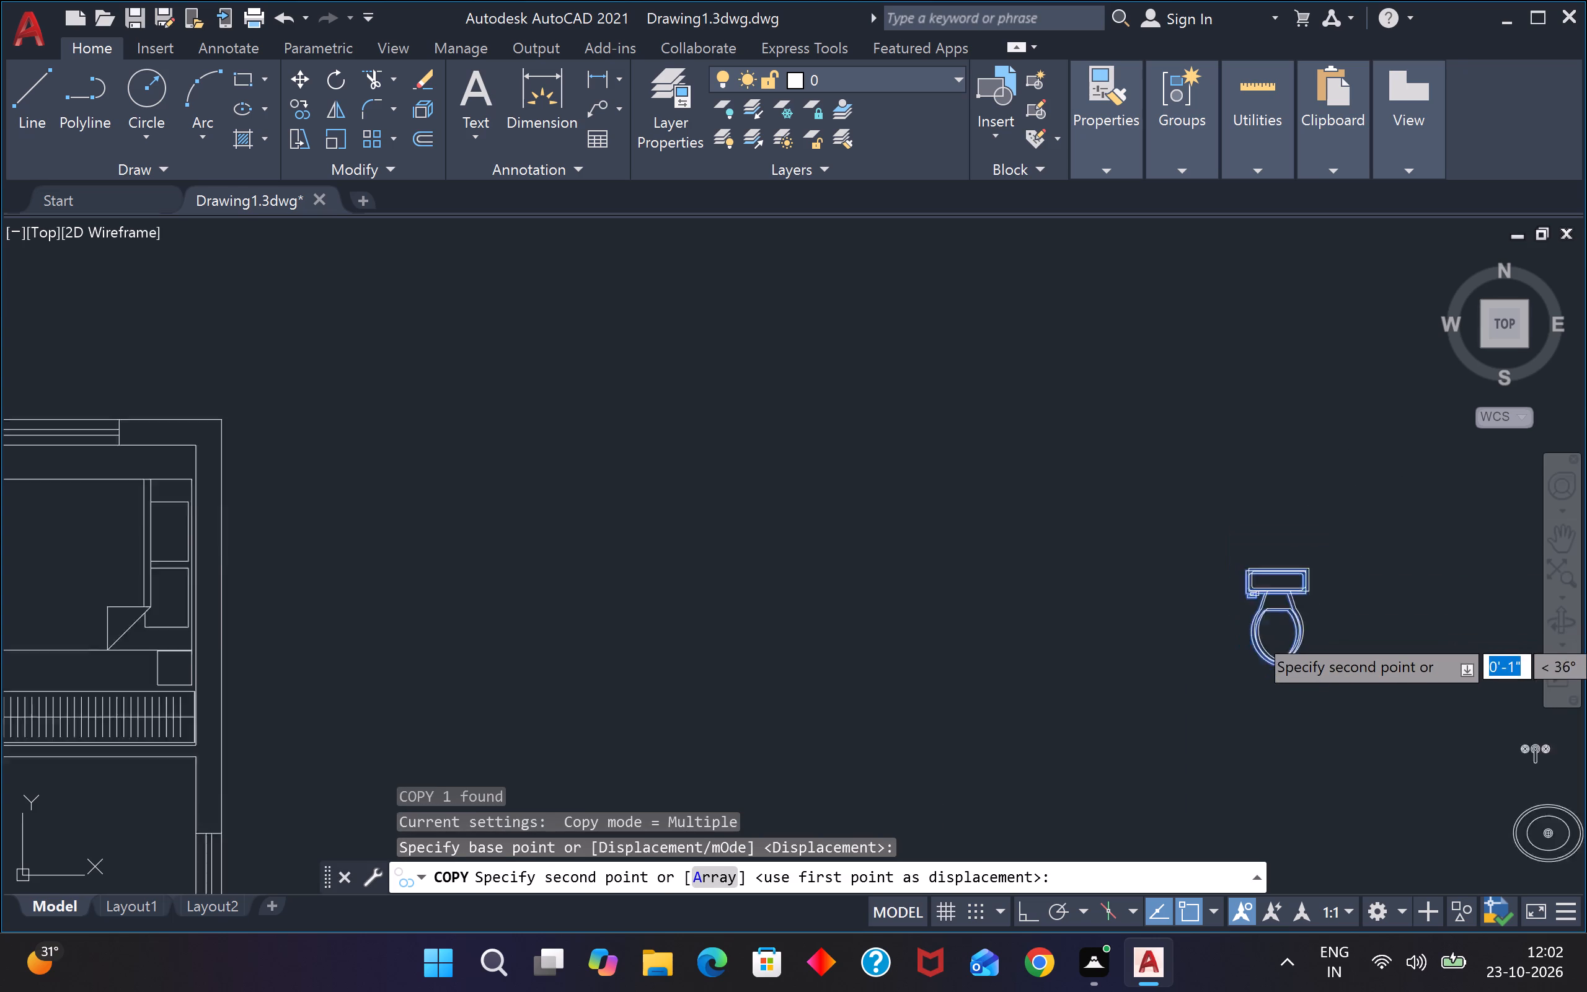
scroll(1273, 634, down, 2)
scroll(885, 732, down, 2)
scroll(867, 760, up, 3)
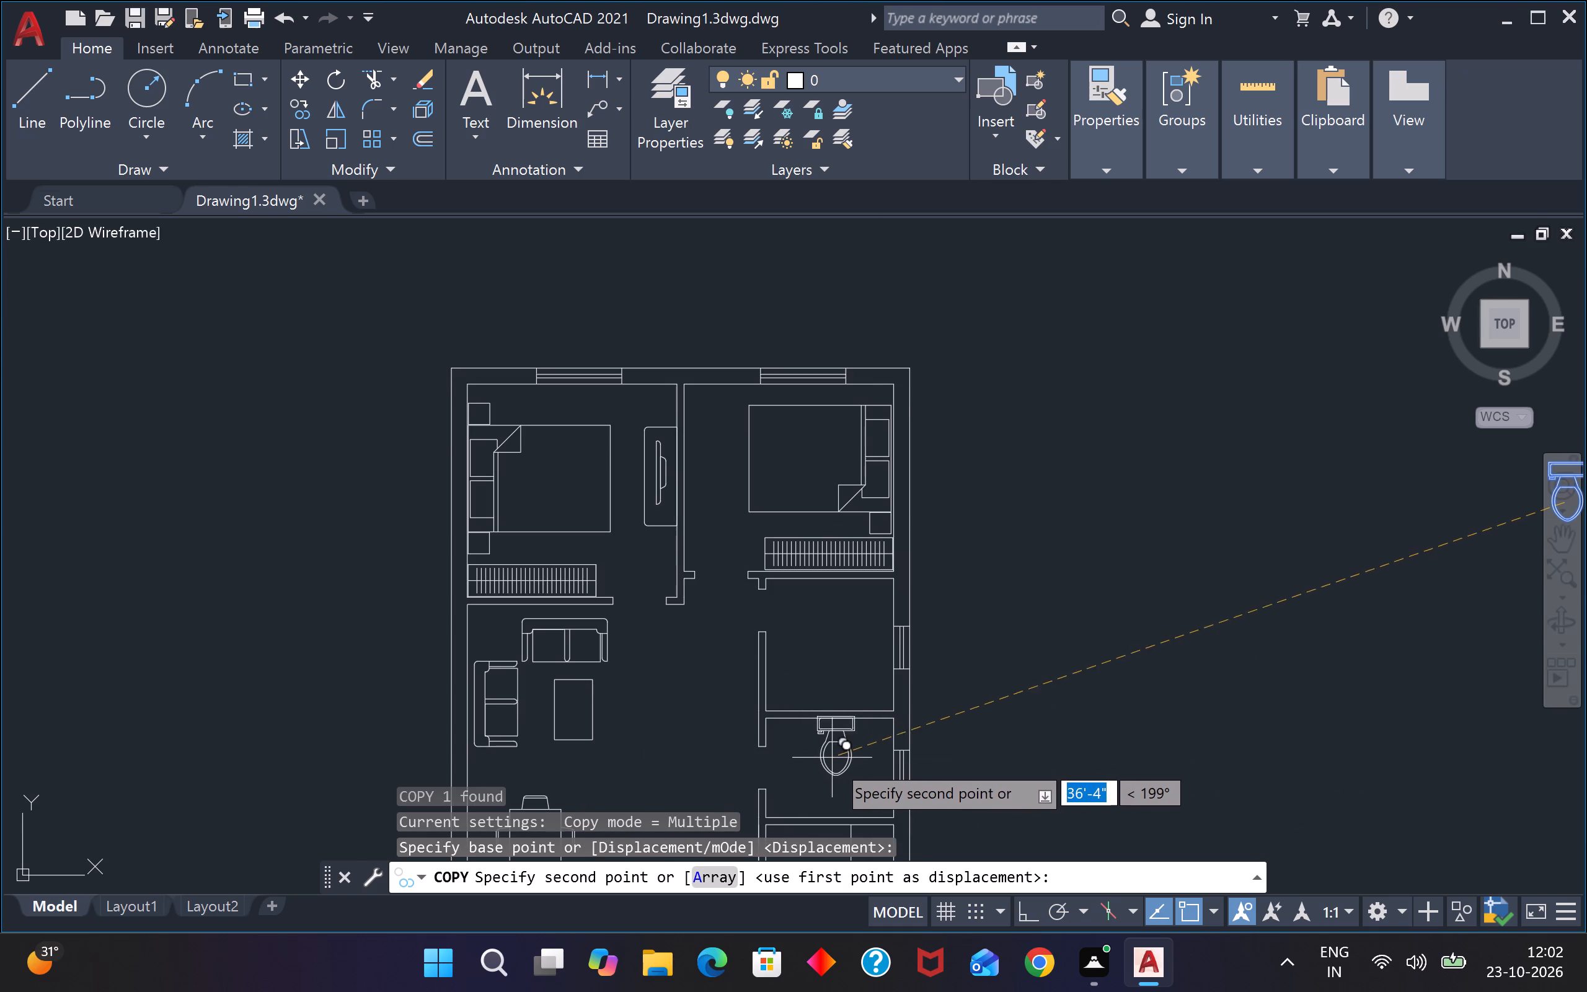
scroll(837, 760, up, 2)
click(848, 761)
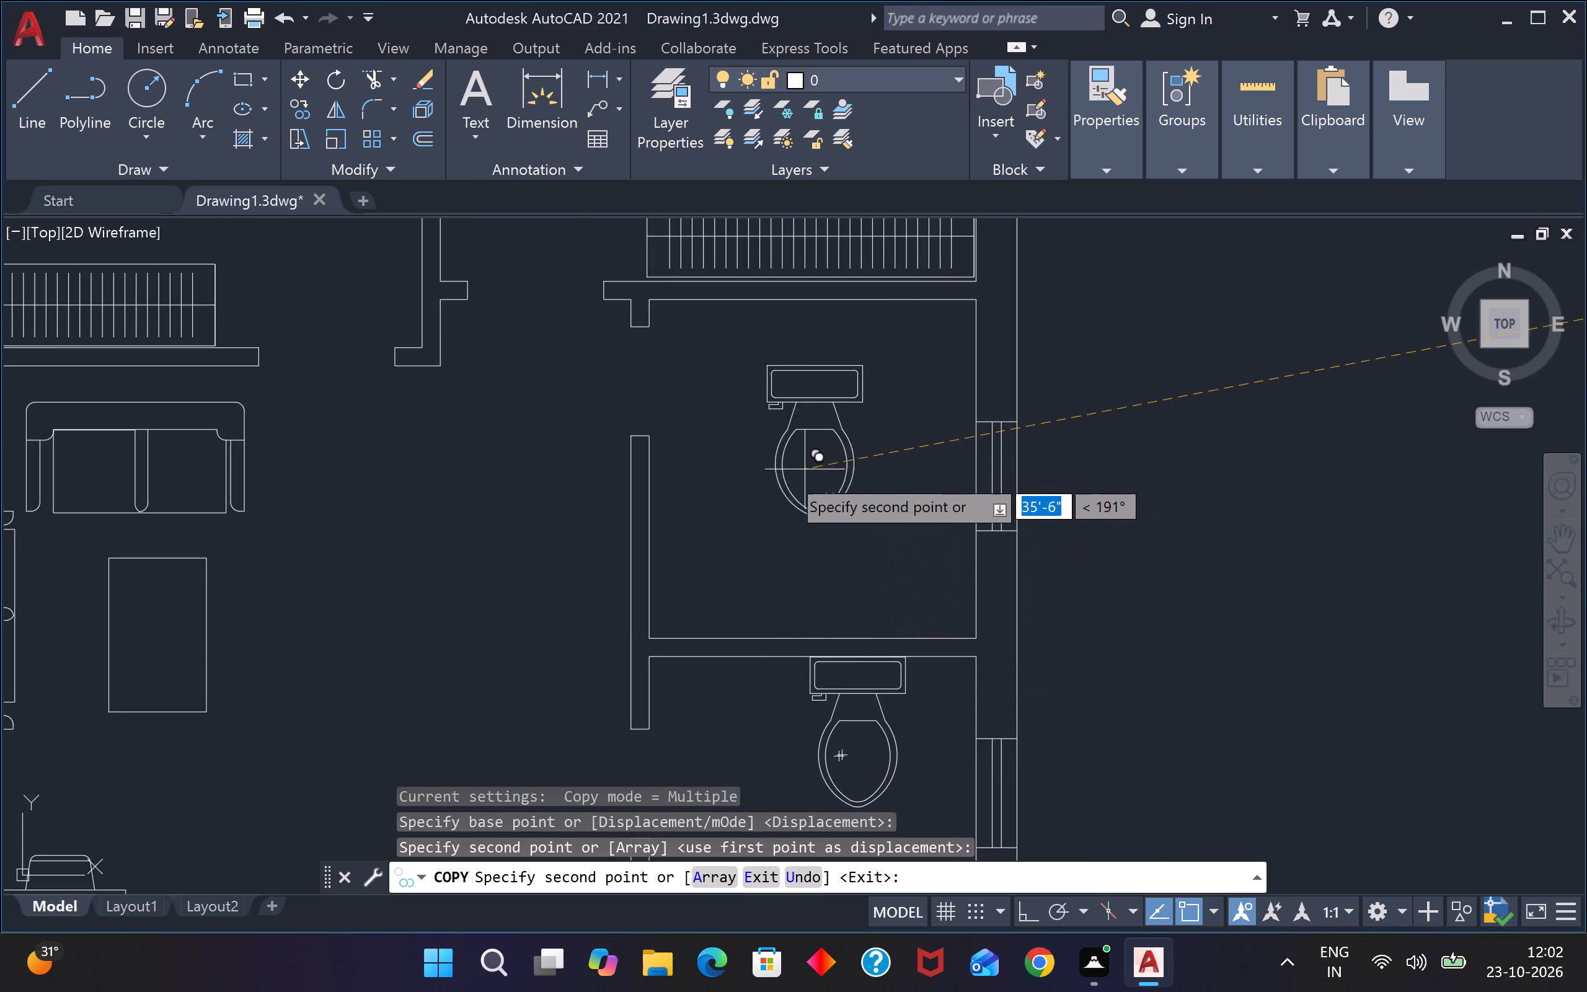
click(786, 474)
key(Escape)
key(Escape)
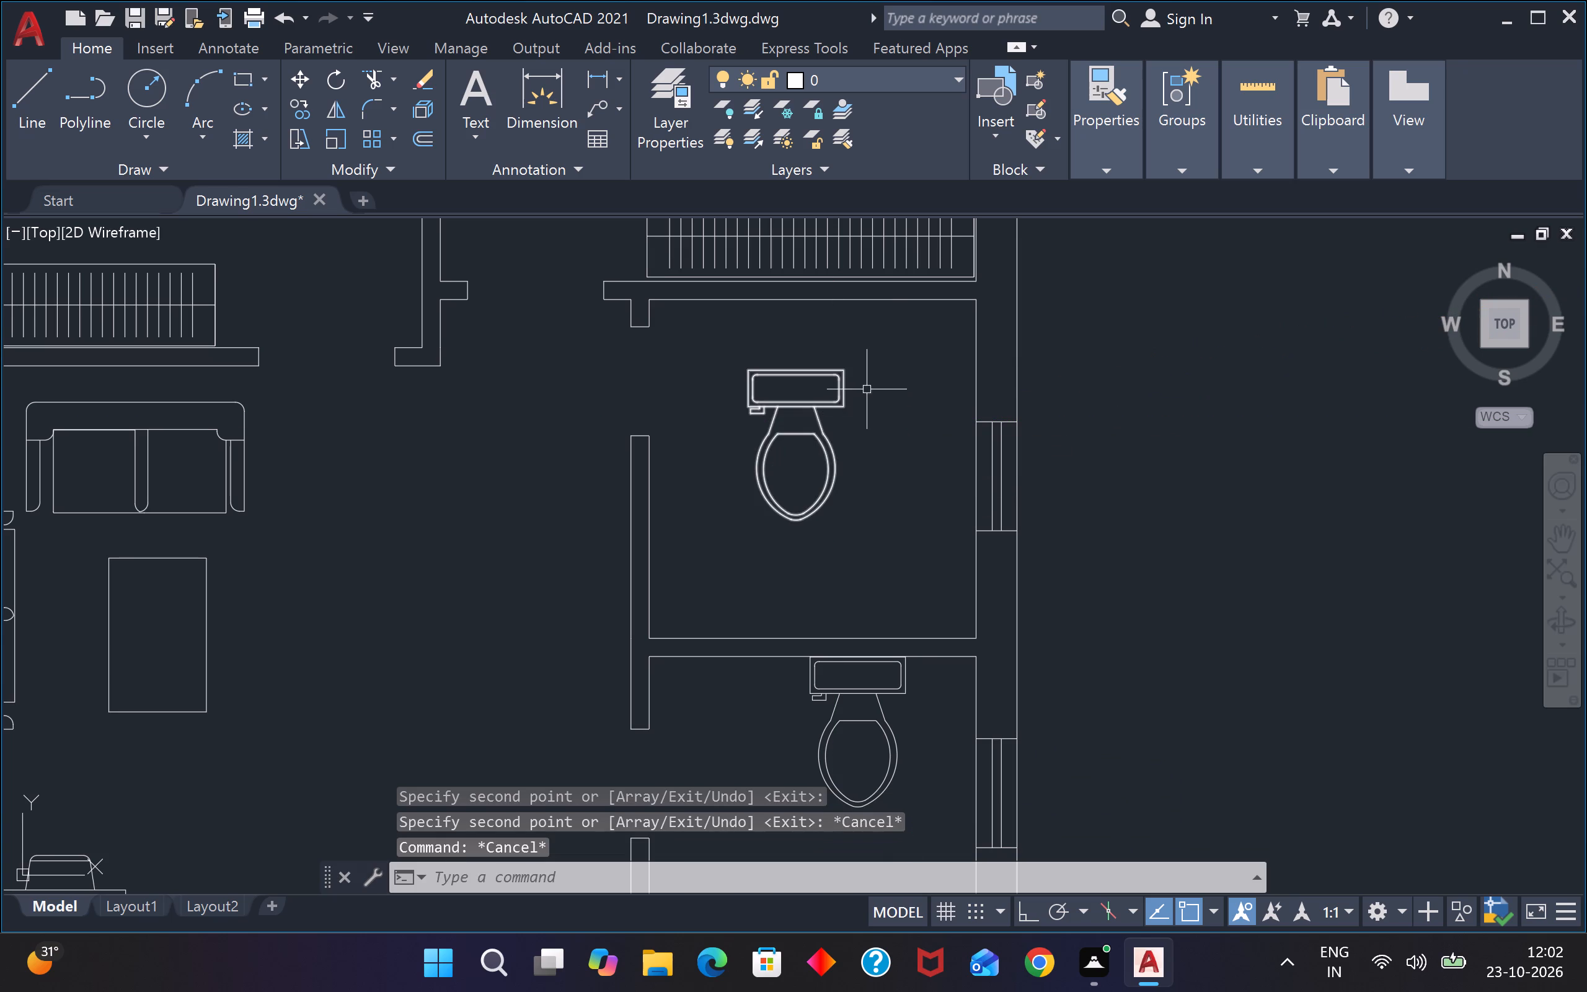
Rotate the northern bathroom's toilet by 180° about its tank's northeast corner so the bowl points north.
drag(869, 387, 863, 391)
click(754, 431)
text(ro)
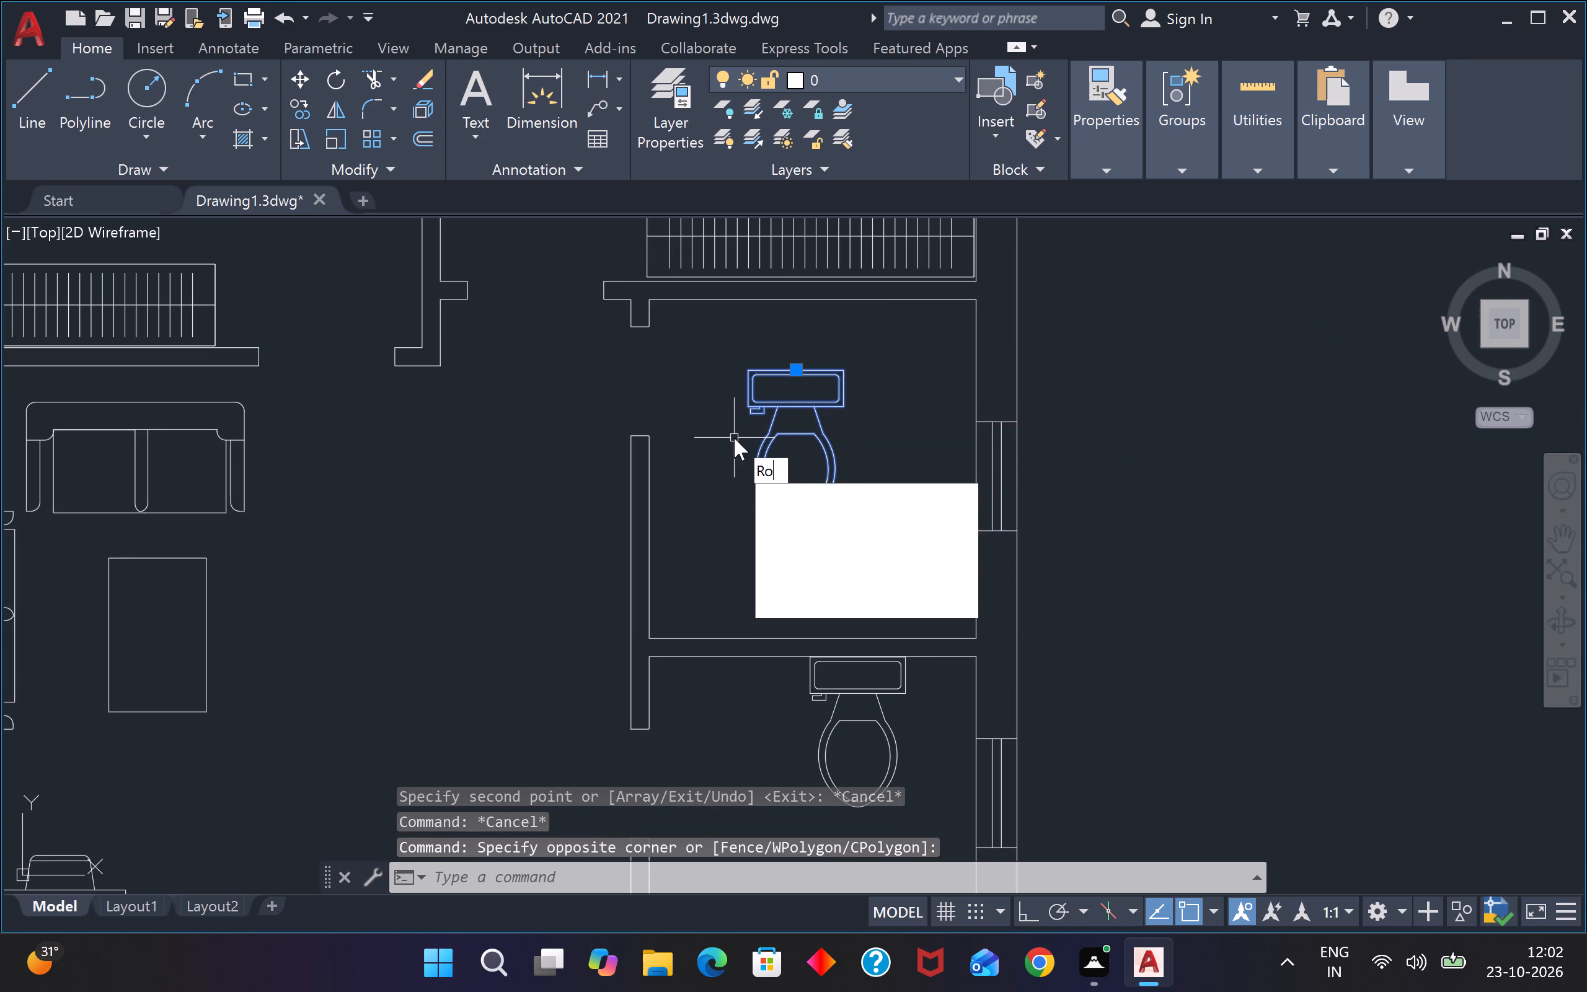
key(Return)
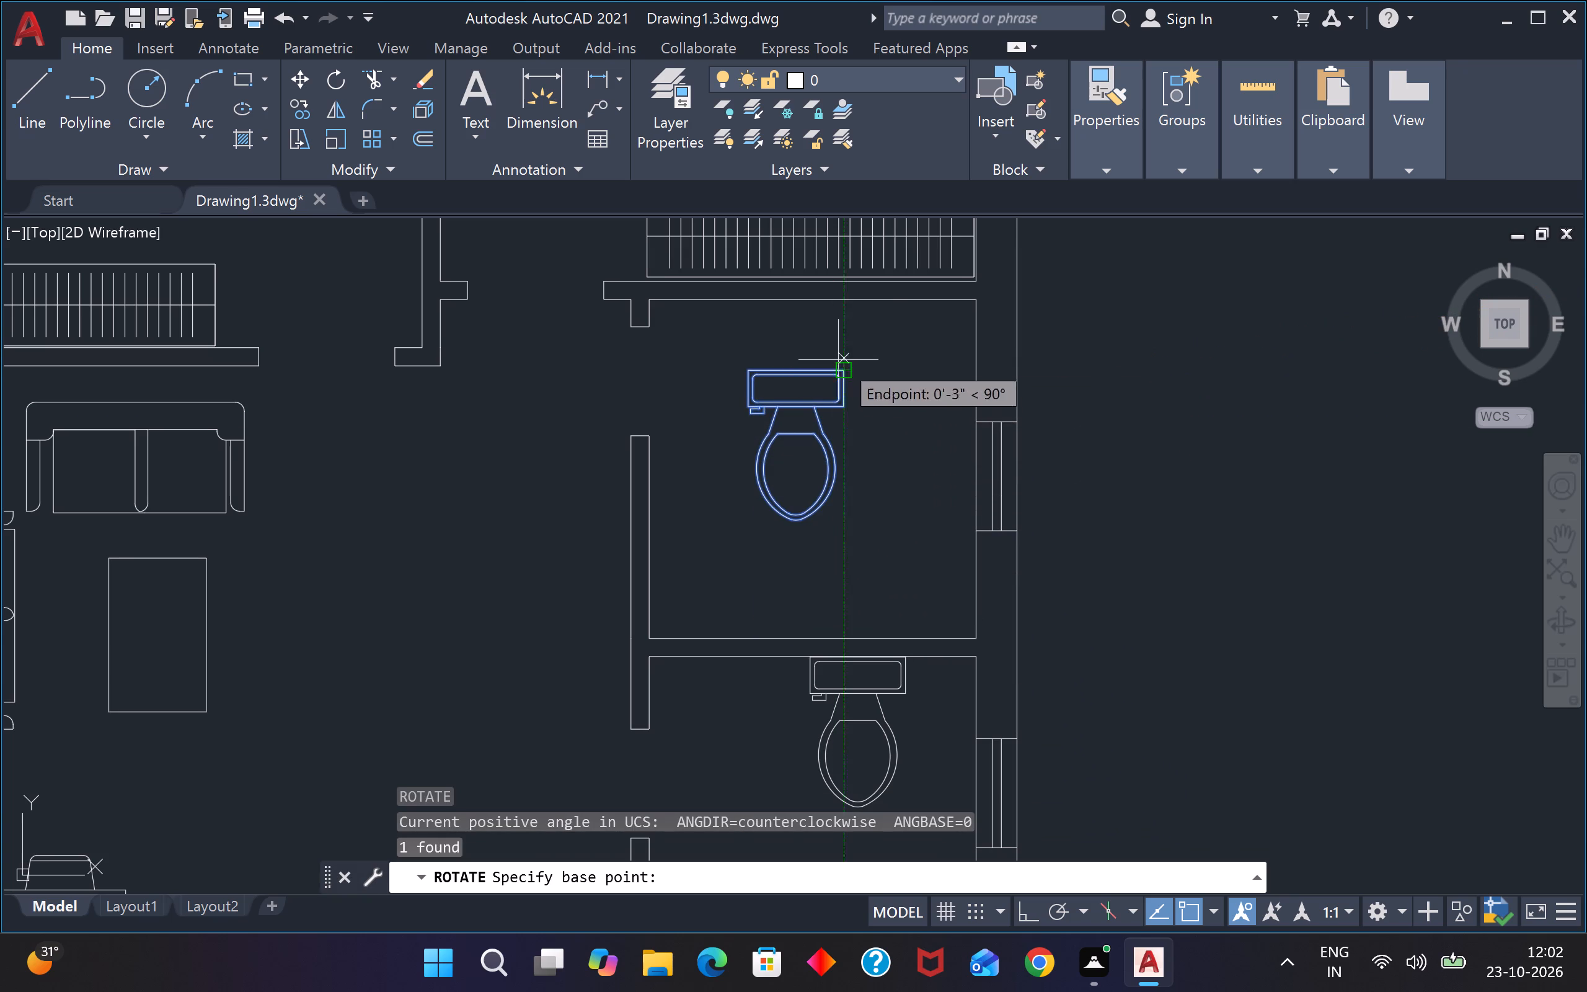
click(848, 373)
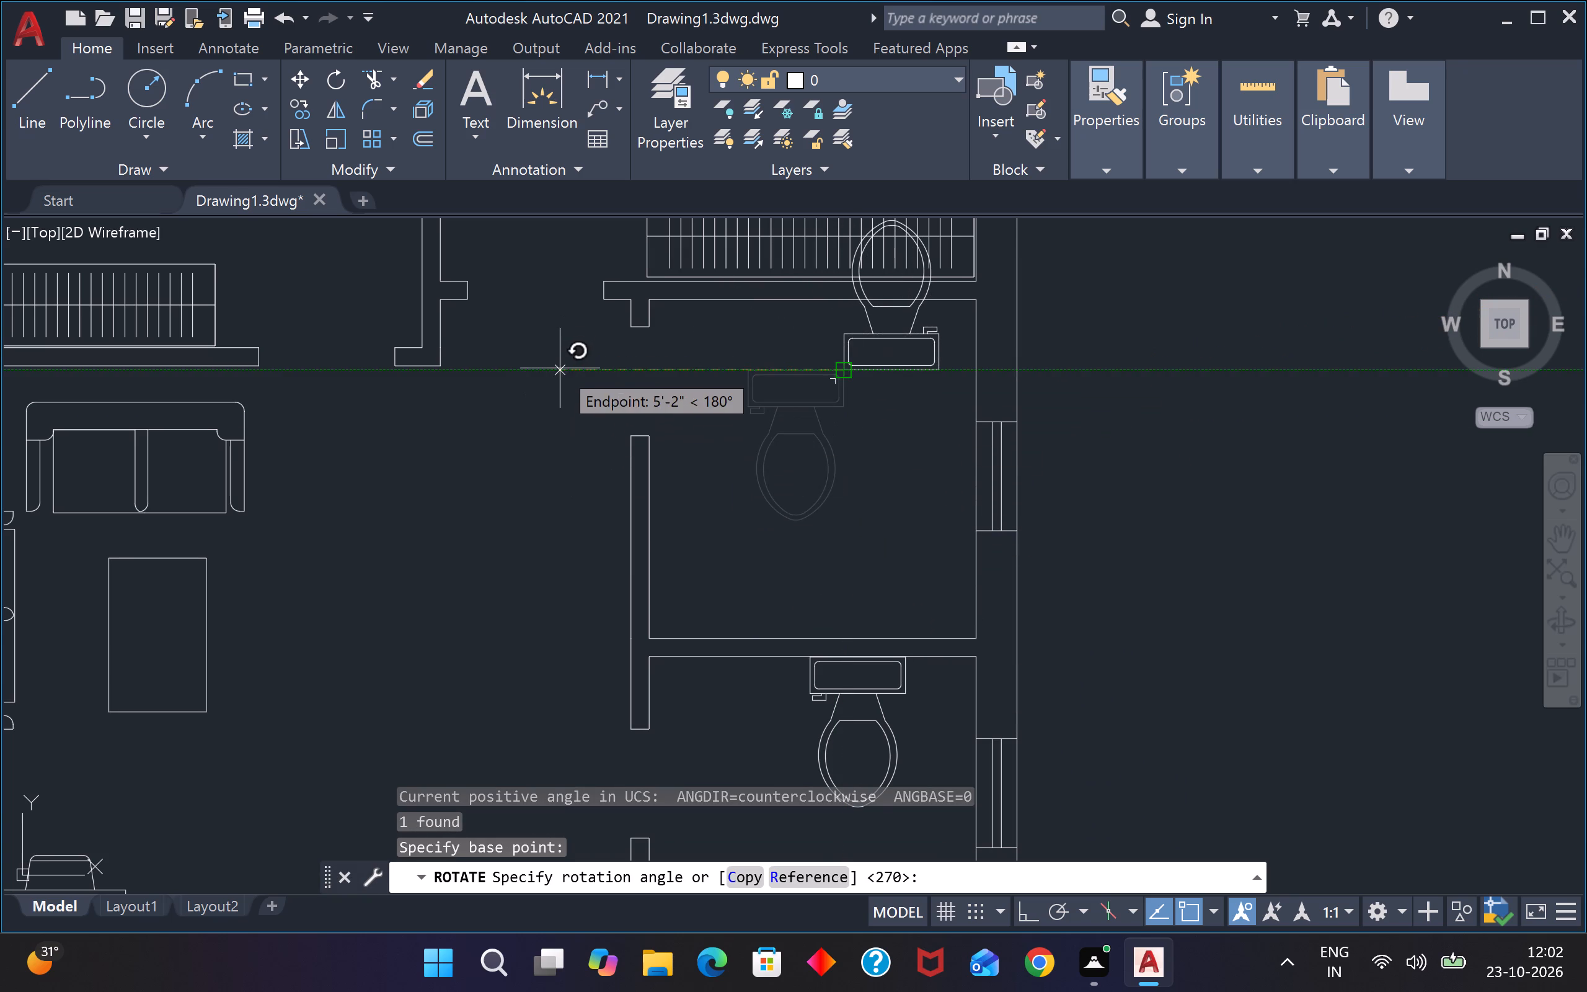
click(560, 368)
Move the rotated toilet into the northern bathroom with its tank against the south wall.
drag(903, 347, 889, 353)
click(829, 386)
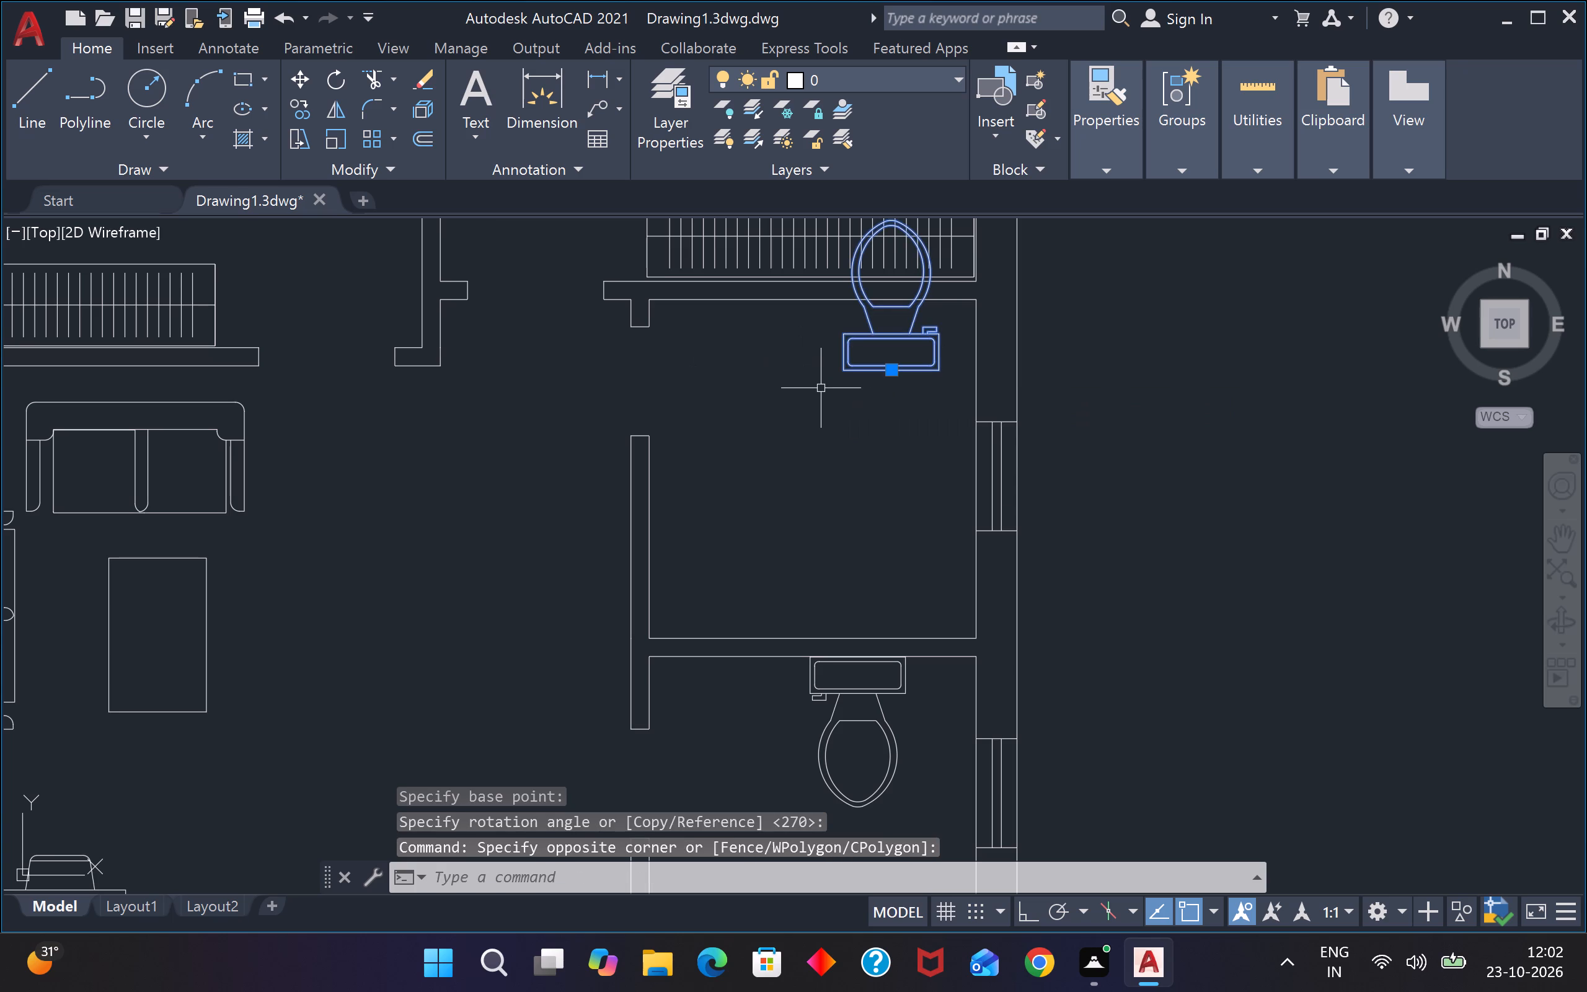
key(m)
key(space)
click(896, 347)
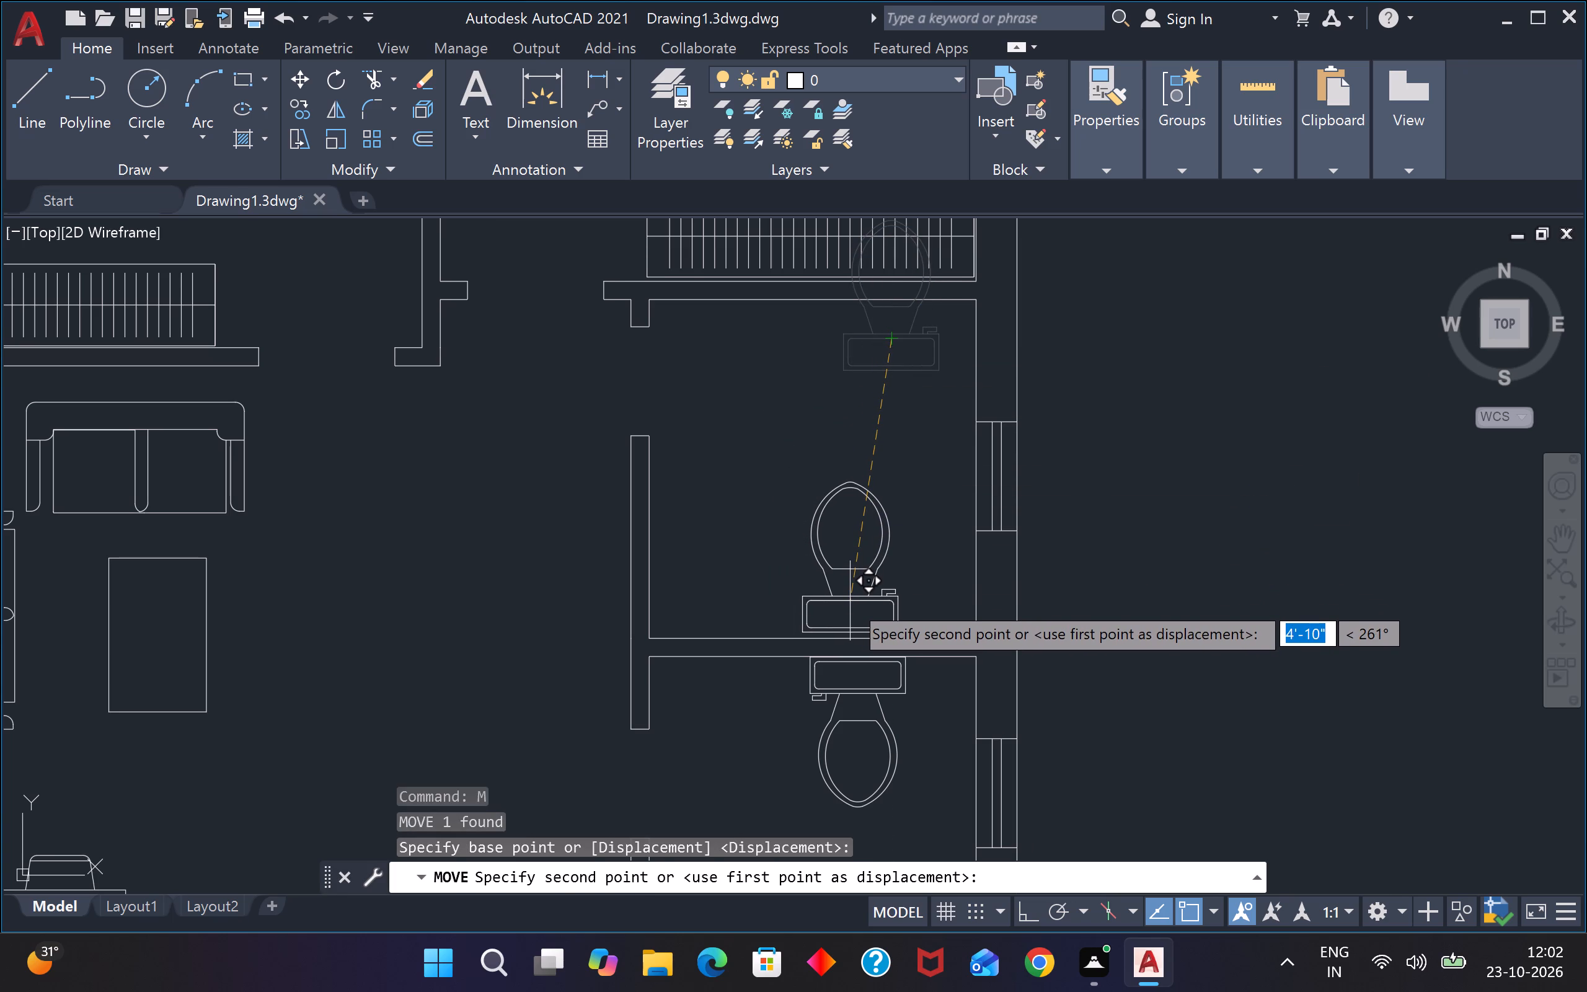
click(852, 606)
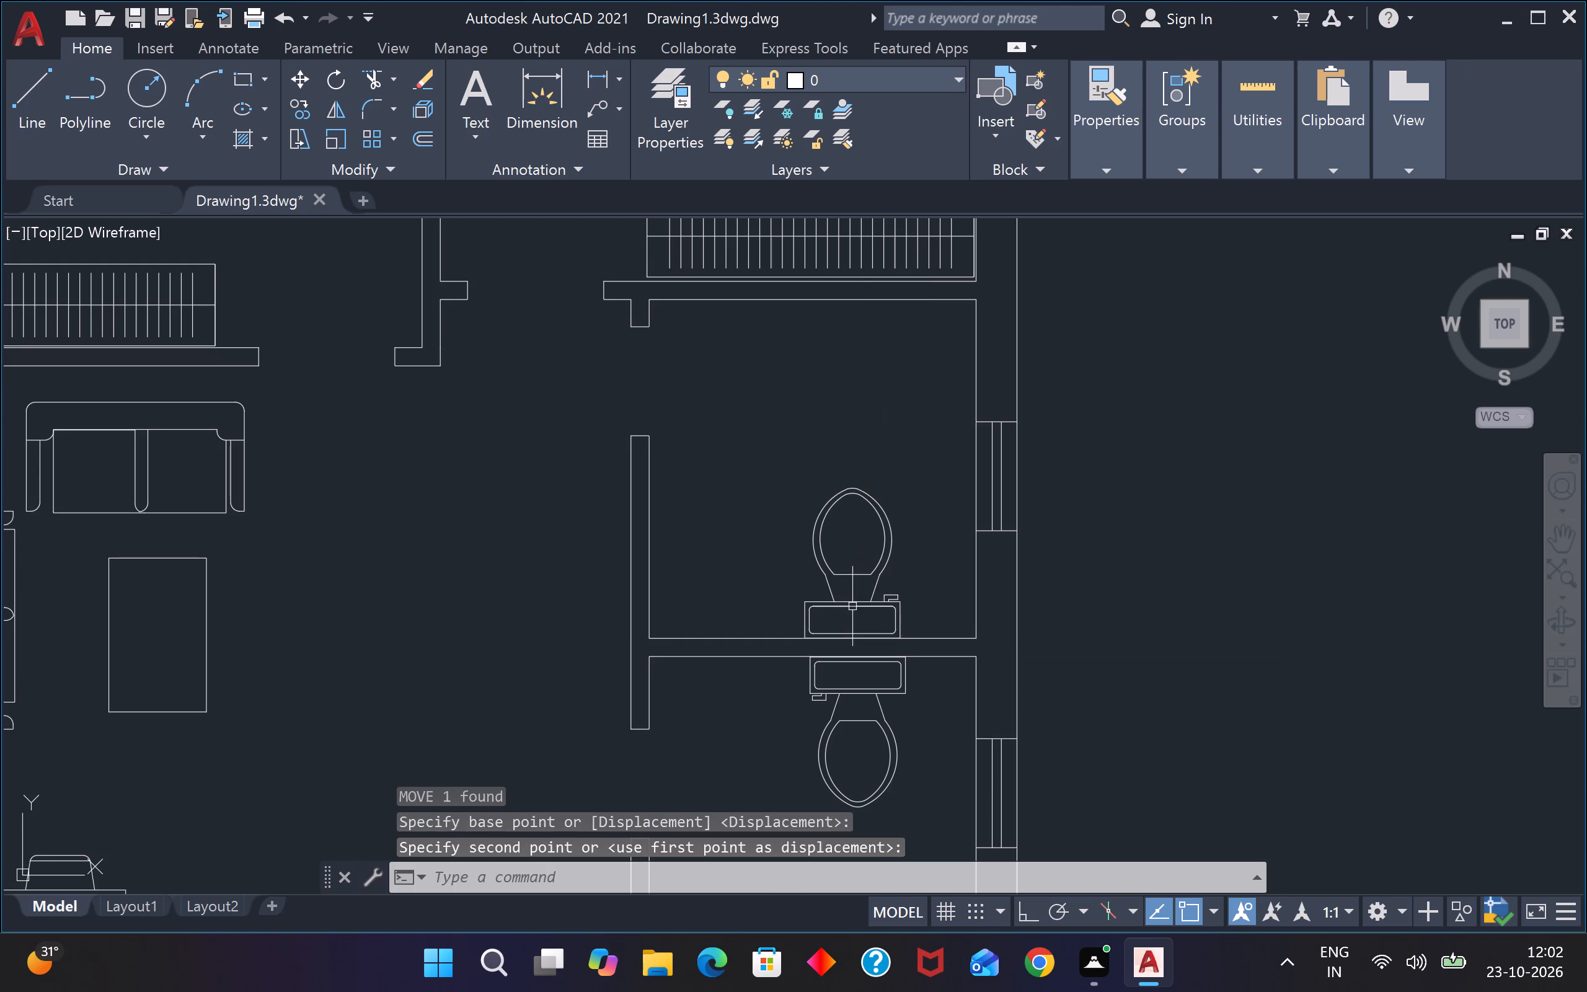
Move the faucet onto the oval washbasin, aligning its top with the north edge of the inner bowl.
scroll(865, 636, down, 2)
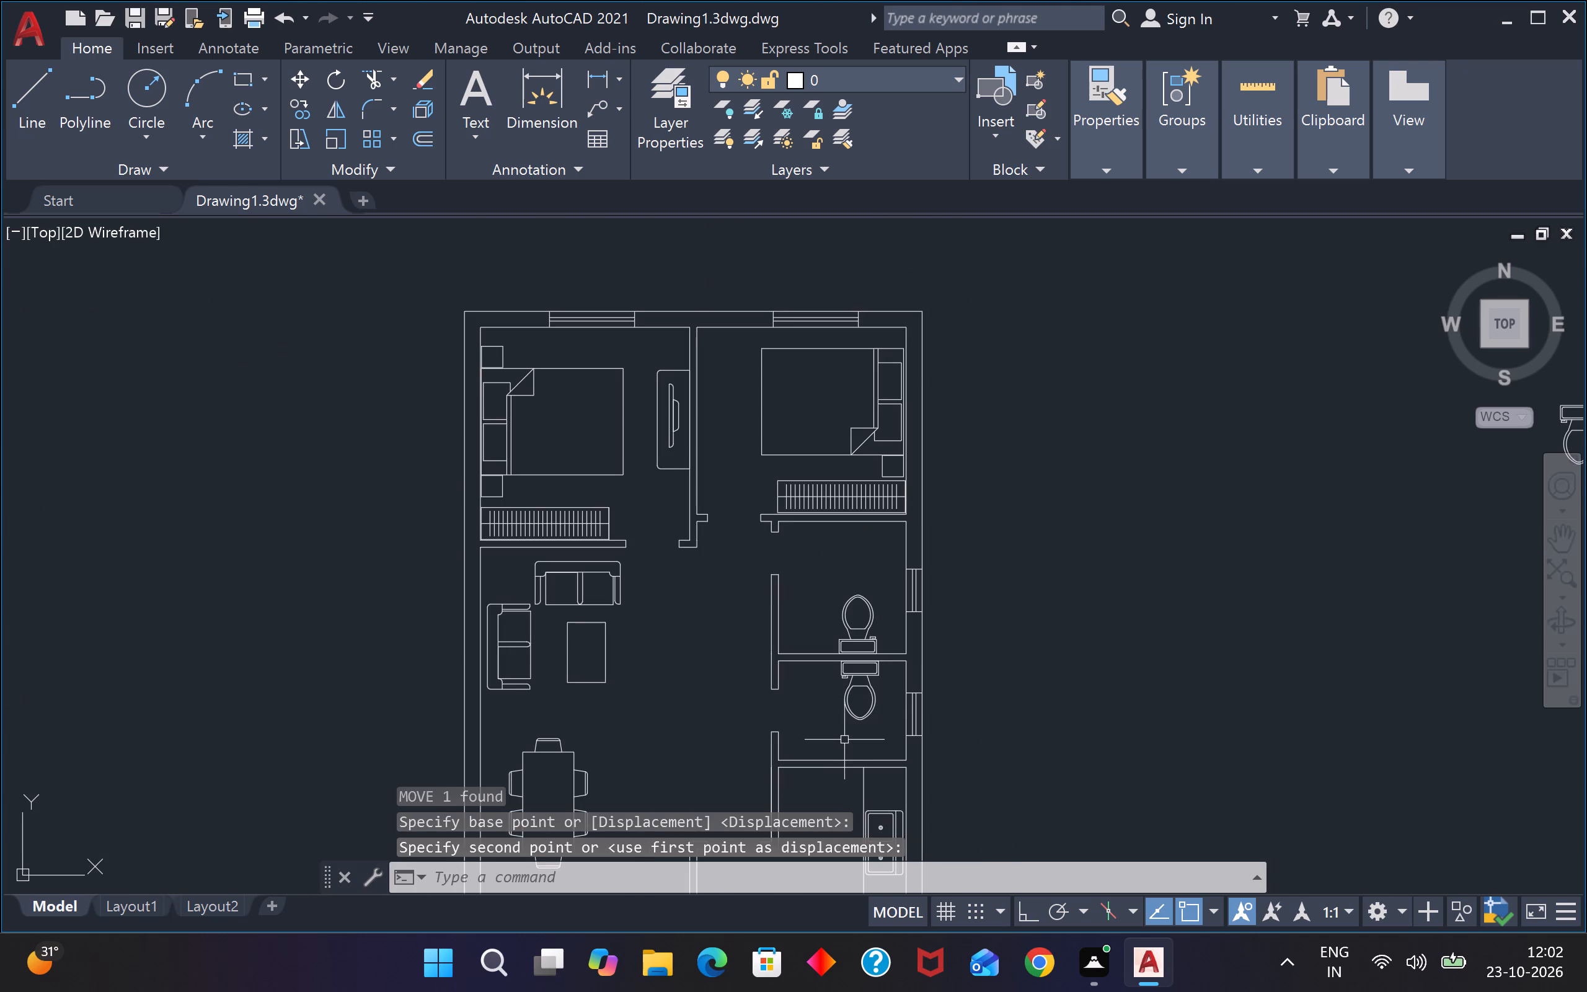
scroll(1090, 676, down, 4)
scroll(1233, 663, up, 3)
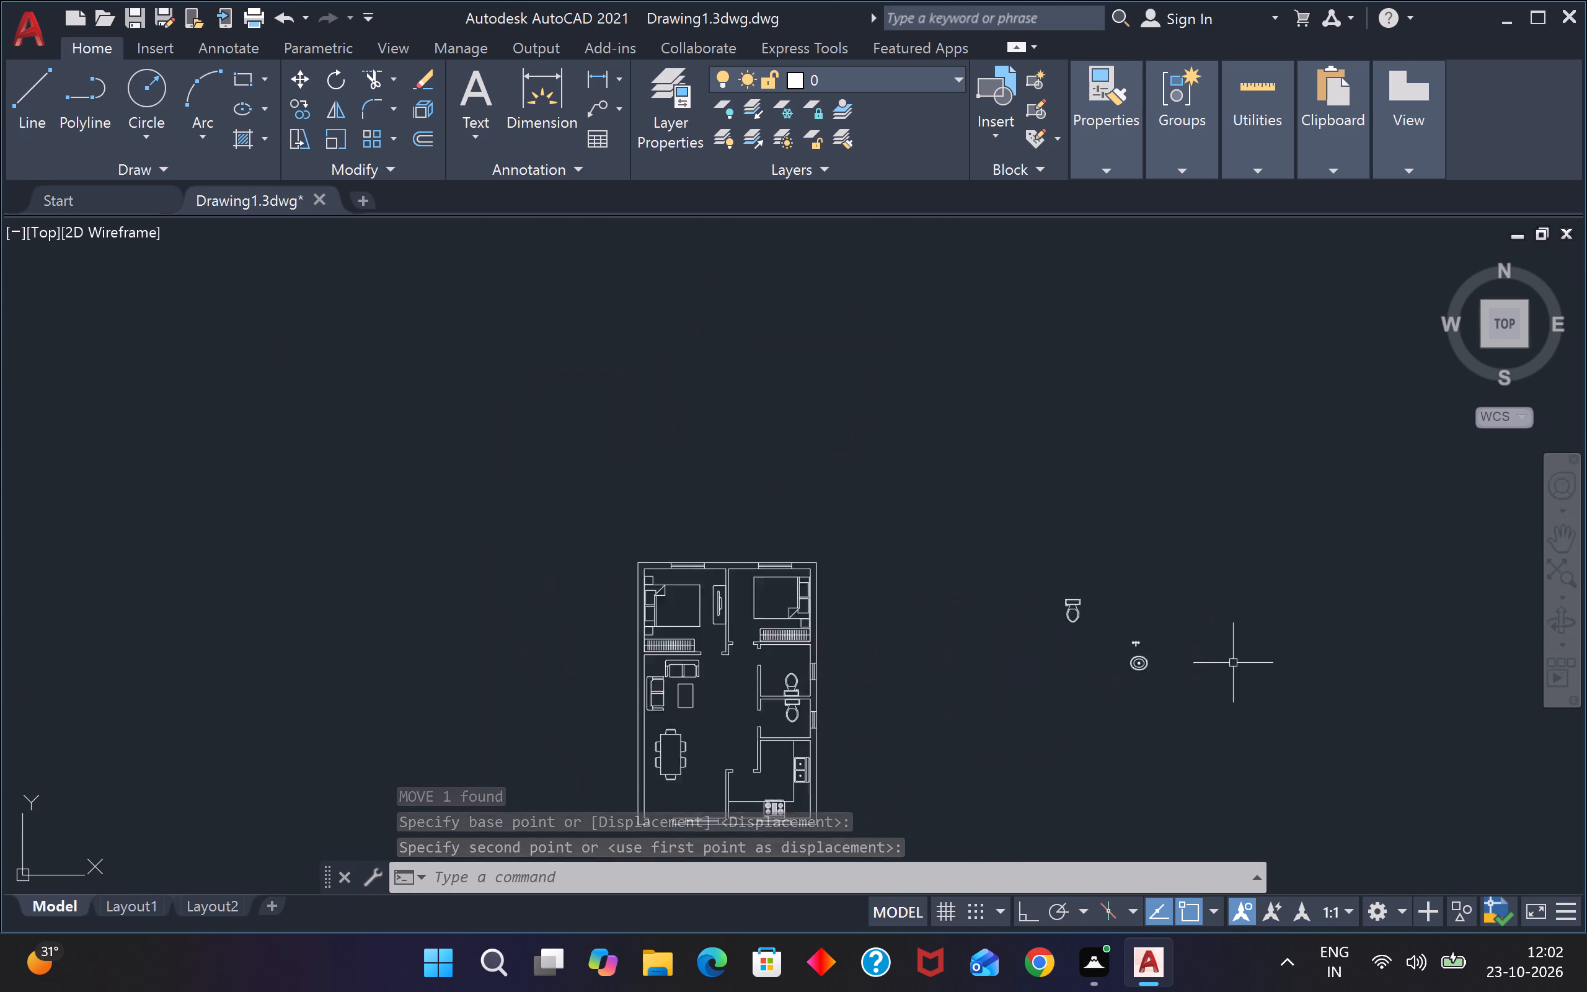
scroll(1073, 658, up, 4)
drag(1182, 440, 1149, 454)
click(1038, 511)
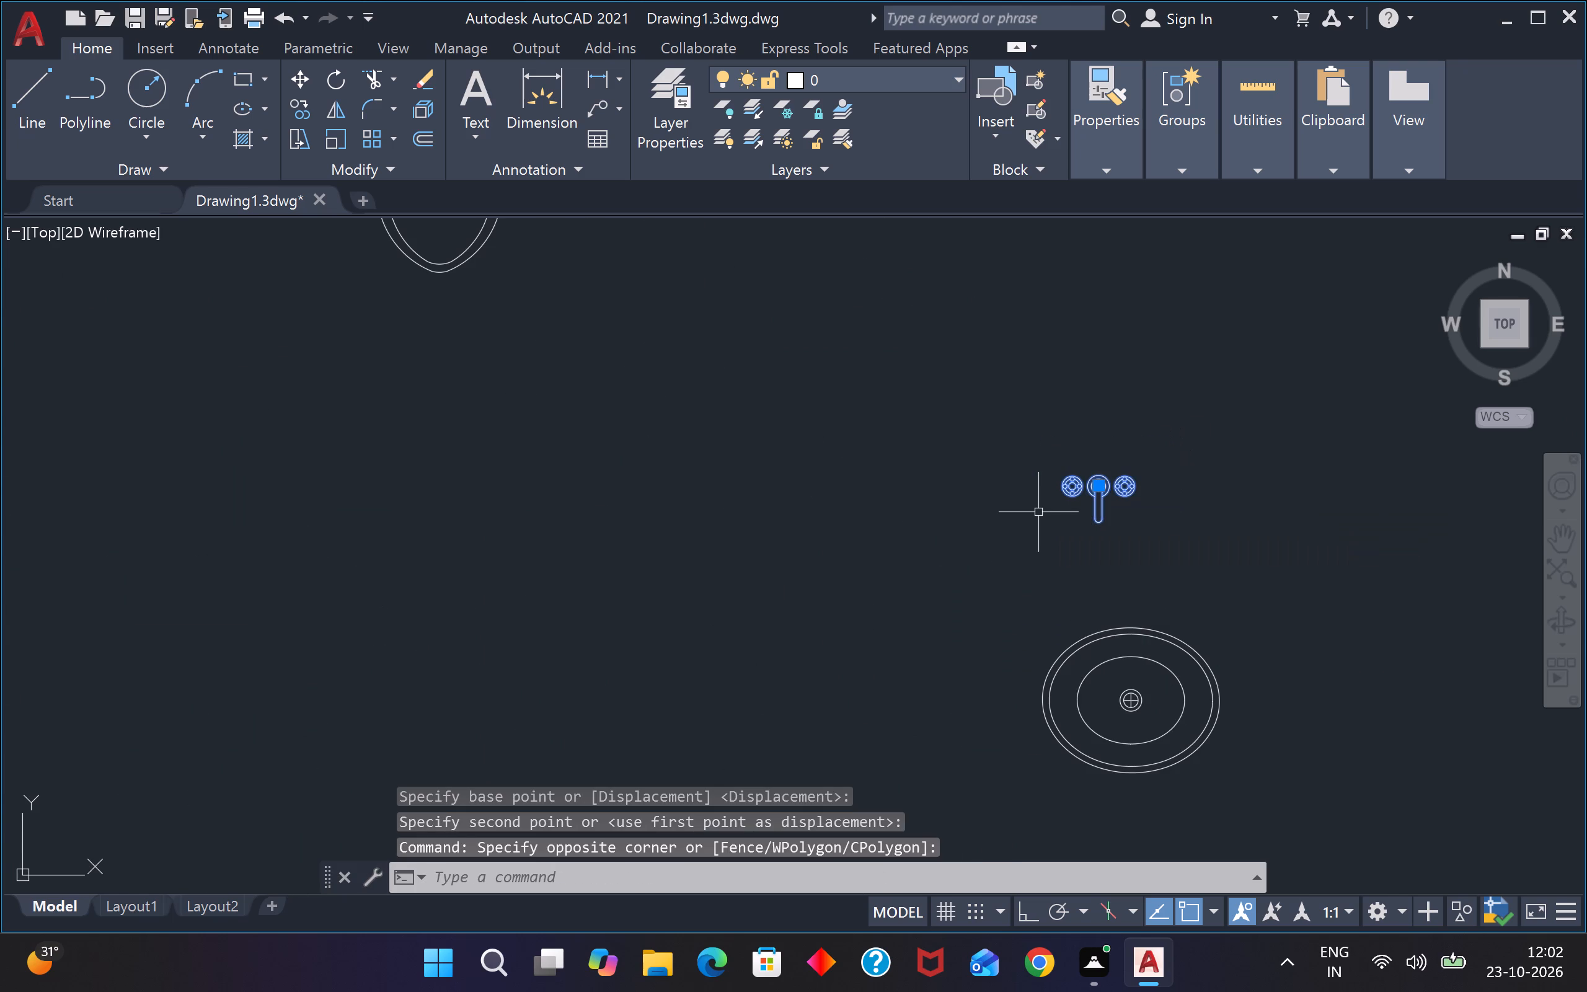
text(m)
key(space)
scroll(1102, 484, up, 3)
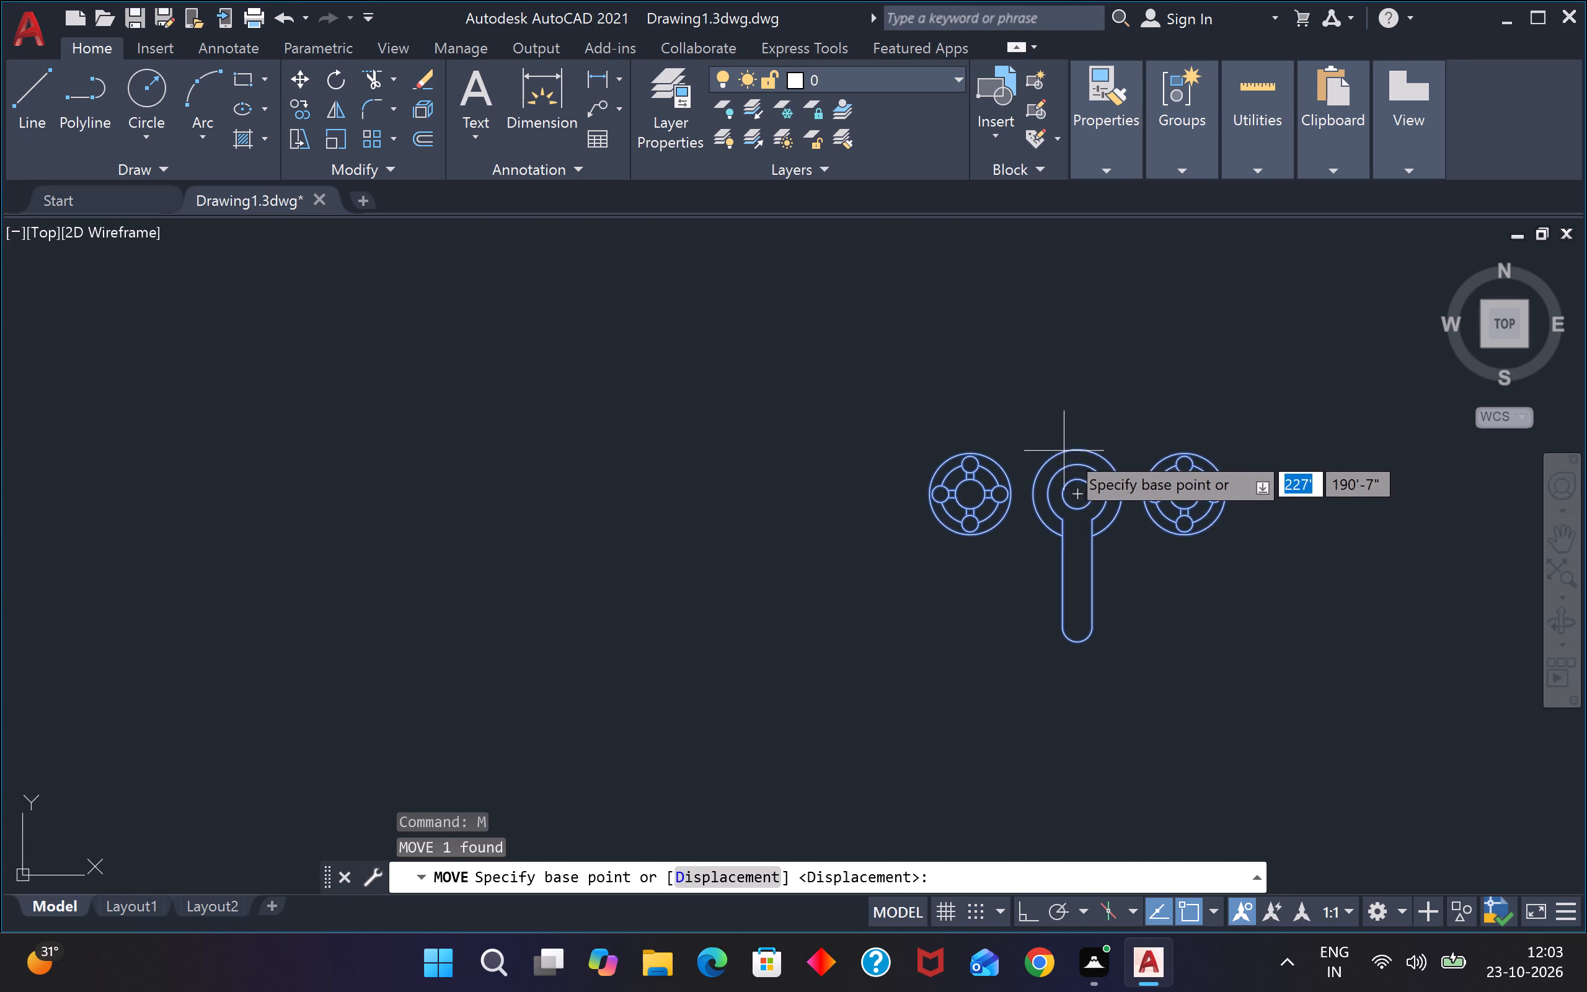
click(1072, 453)
scroll(1089, 458, down, 3)
scroll(1128, 677, up, 3)
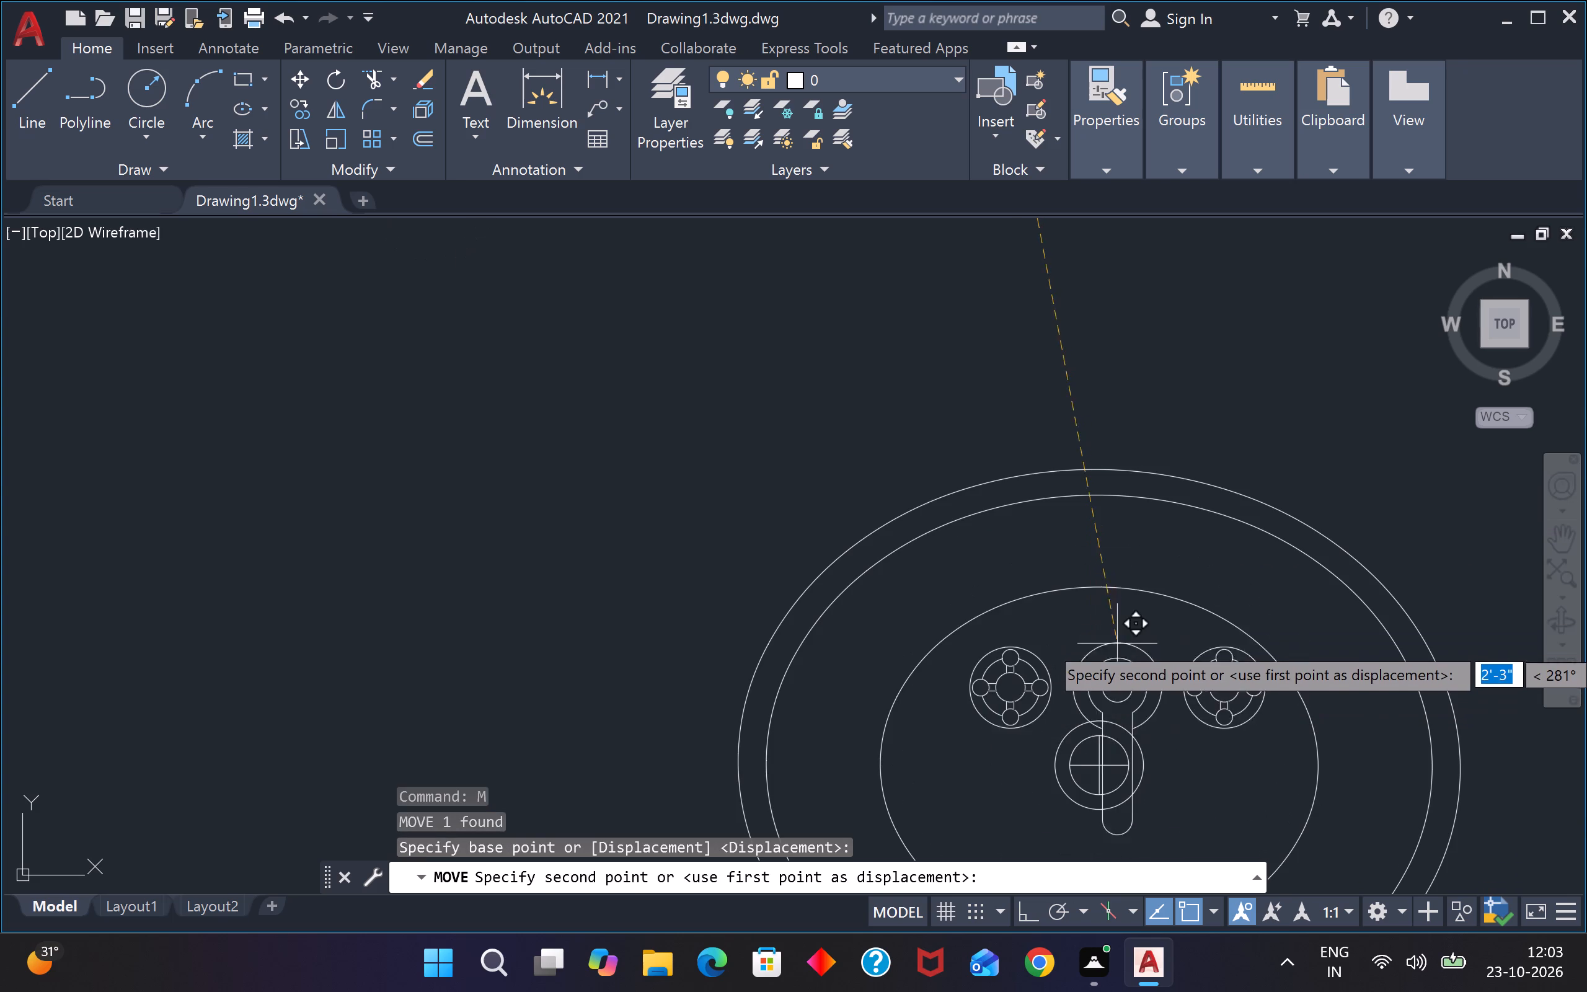
click(1105, 586)
Rotate the washbasin and its faucet together a quarter turn clockwise so the faucet sits on the east side.
scroll(1125, 594, down, 3)
drag(1220, 495, 1215, 502)
click(1071, 603)
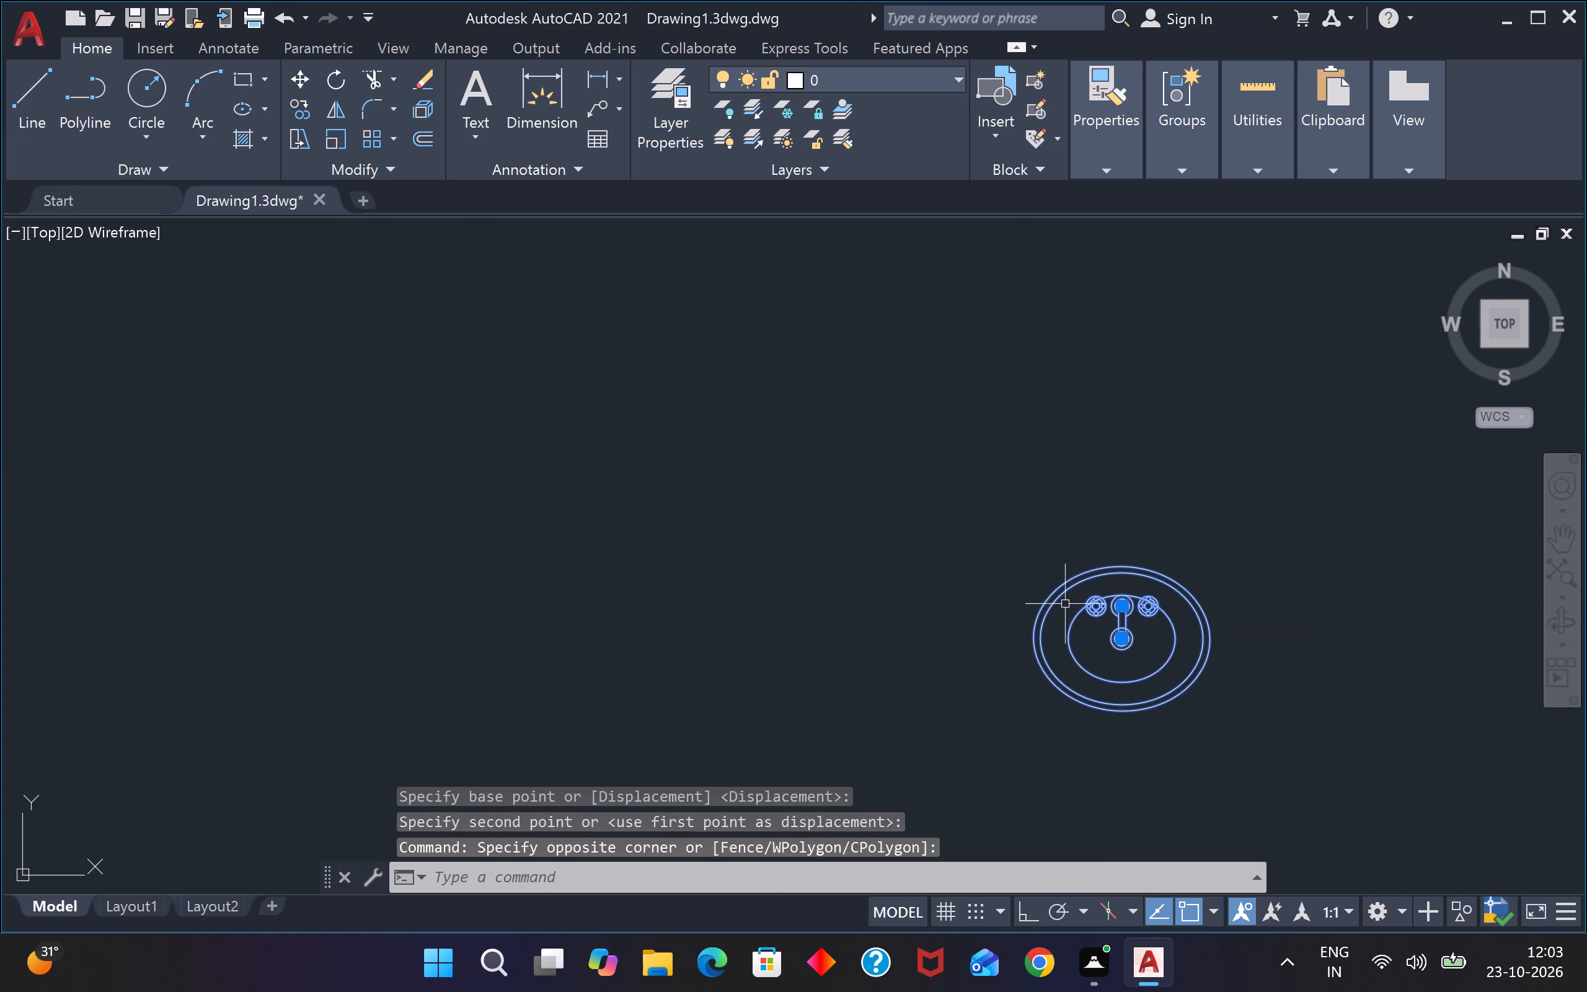
key(r)
key(o)
key(Return)
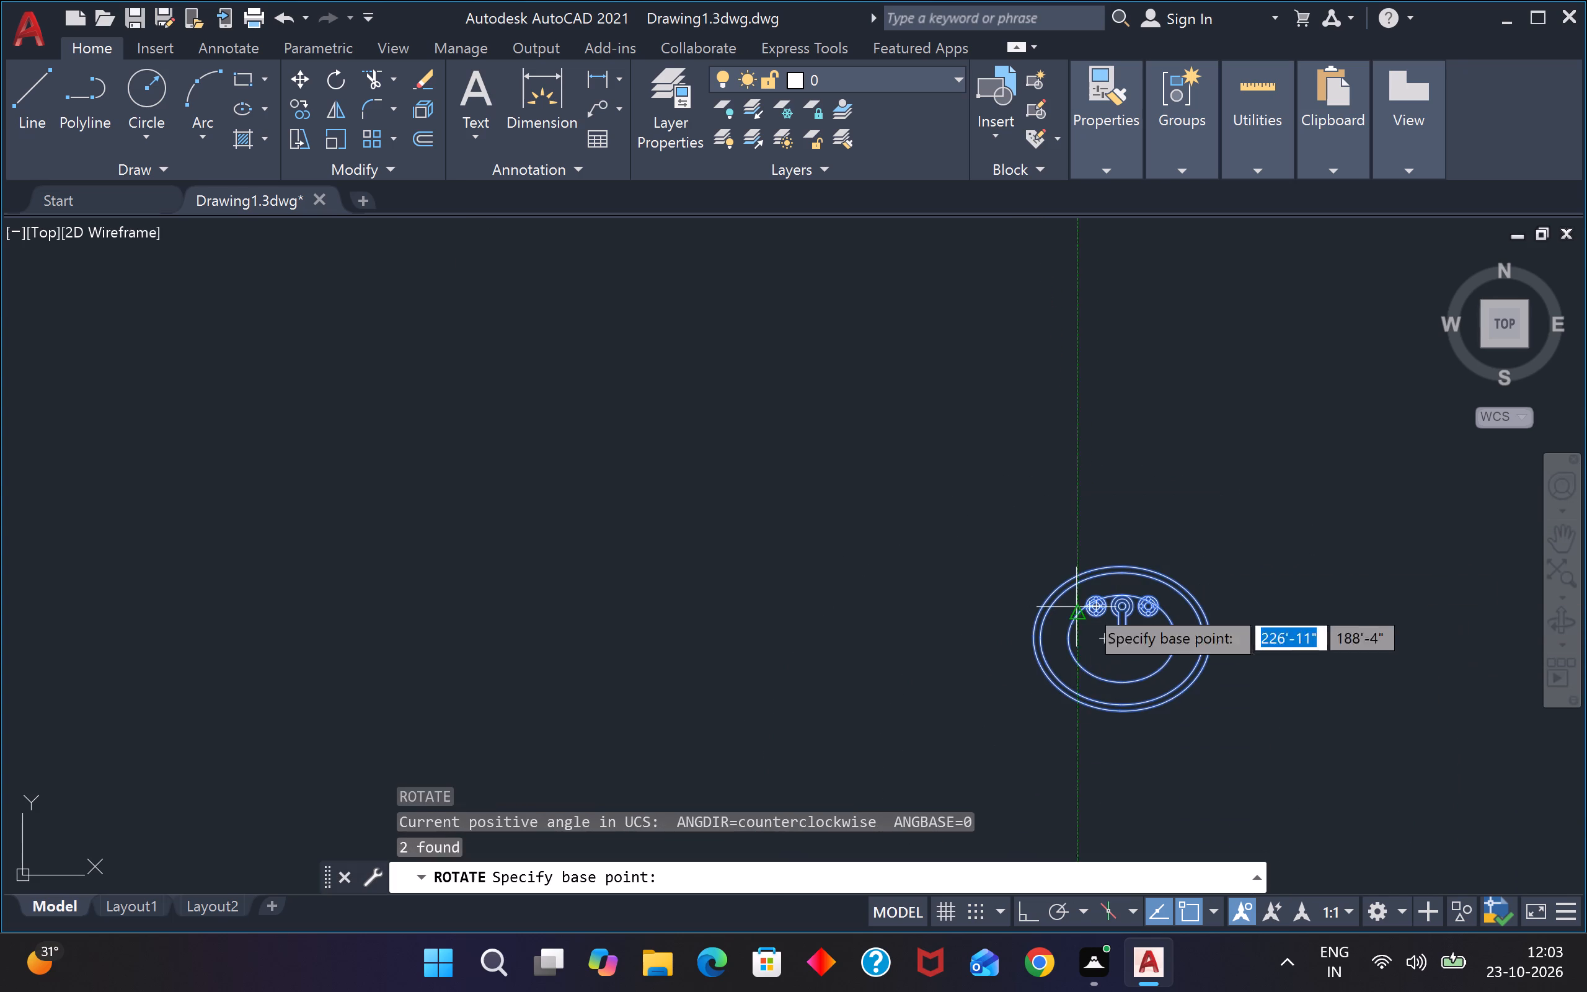
click(1172, 579)
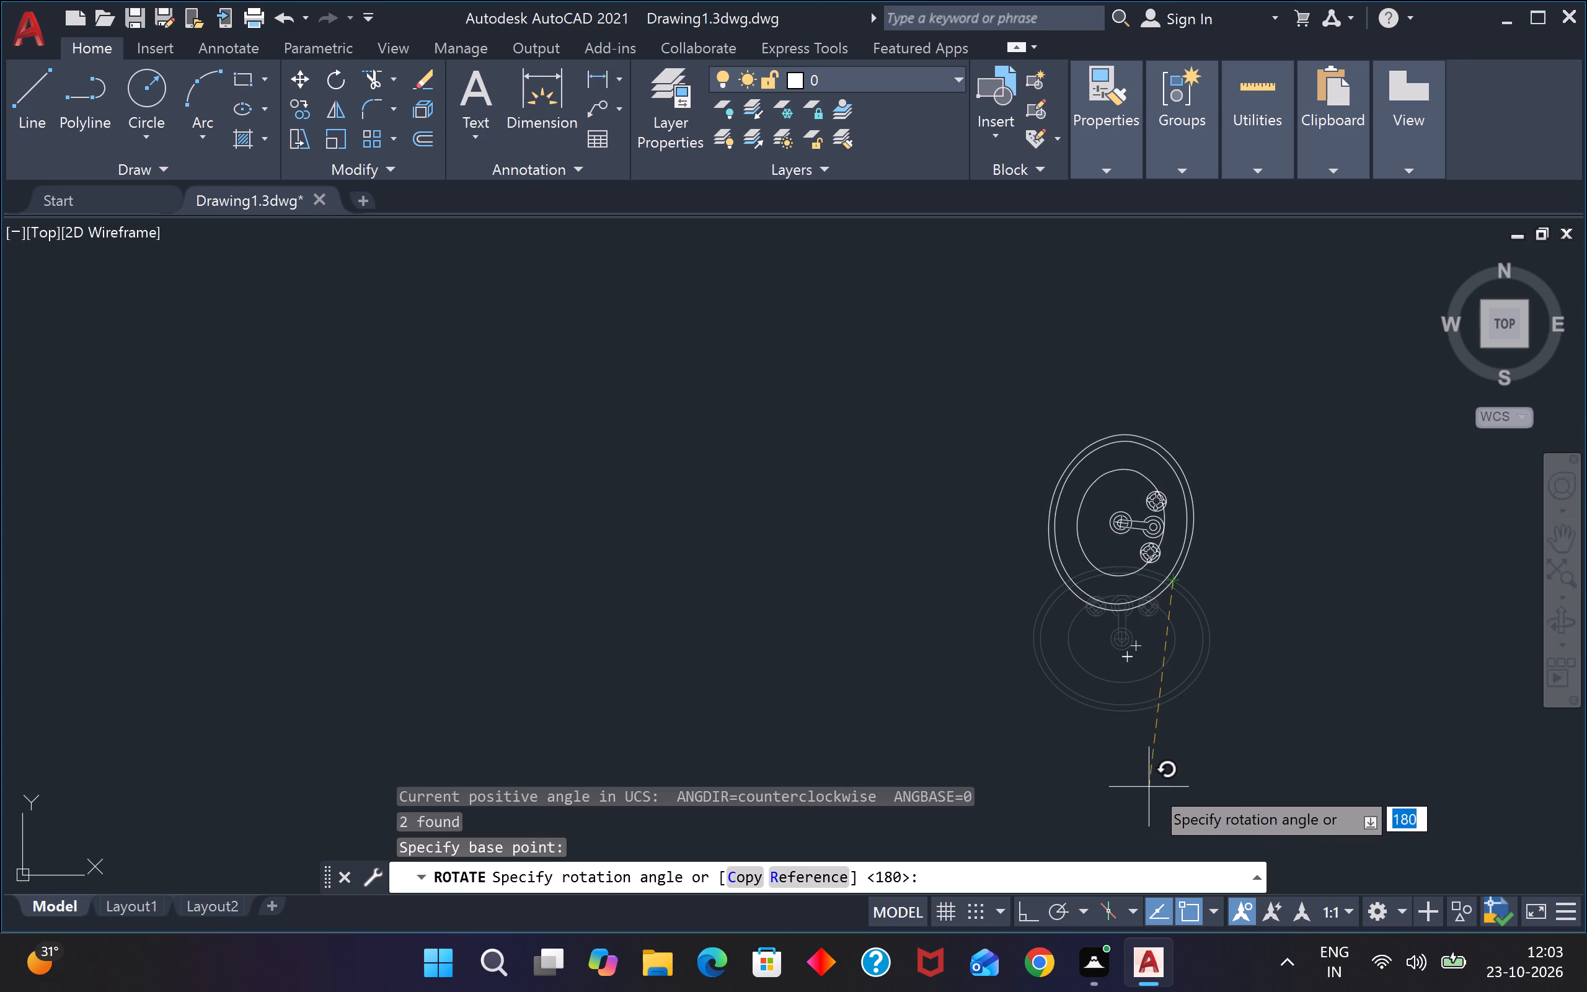
click(1173, 787)
Copy the rotated washbasin with faucet into the northern bathroom's northeast corner and the southern bathroom's southeast corner.
scroll(1229, 463, down, 4)
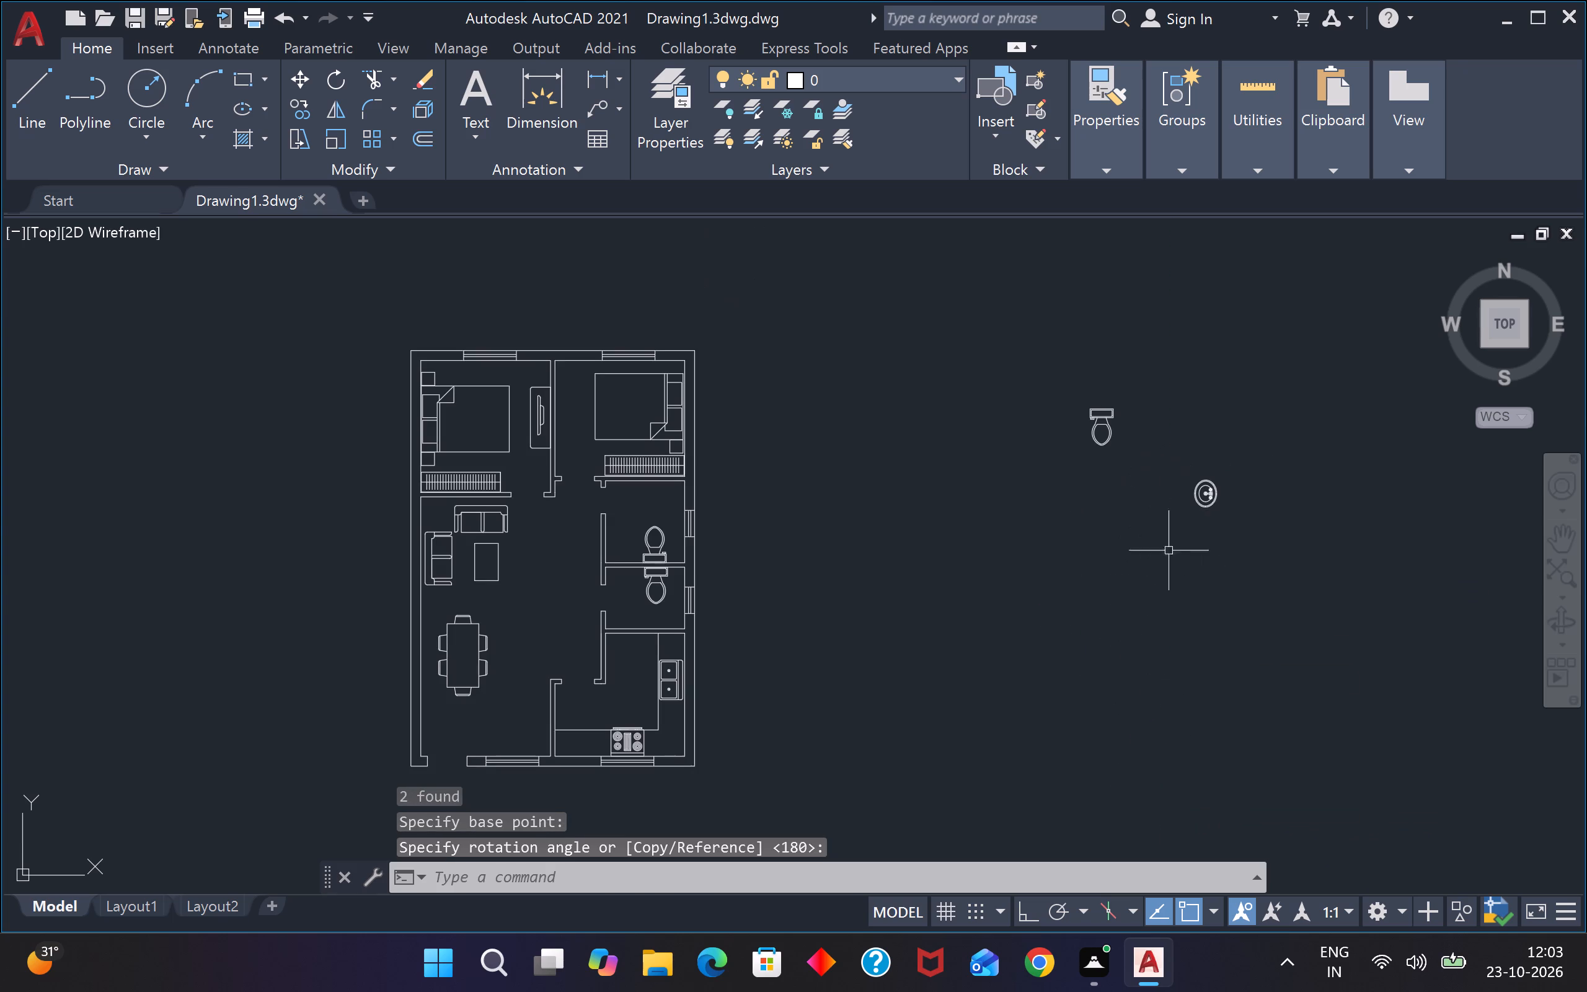
scroll(1203, 506, up, 2)
drag(1276, 377, 1271, 394)
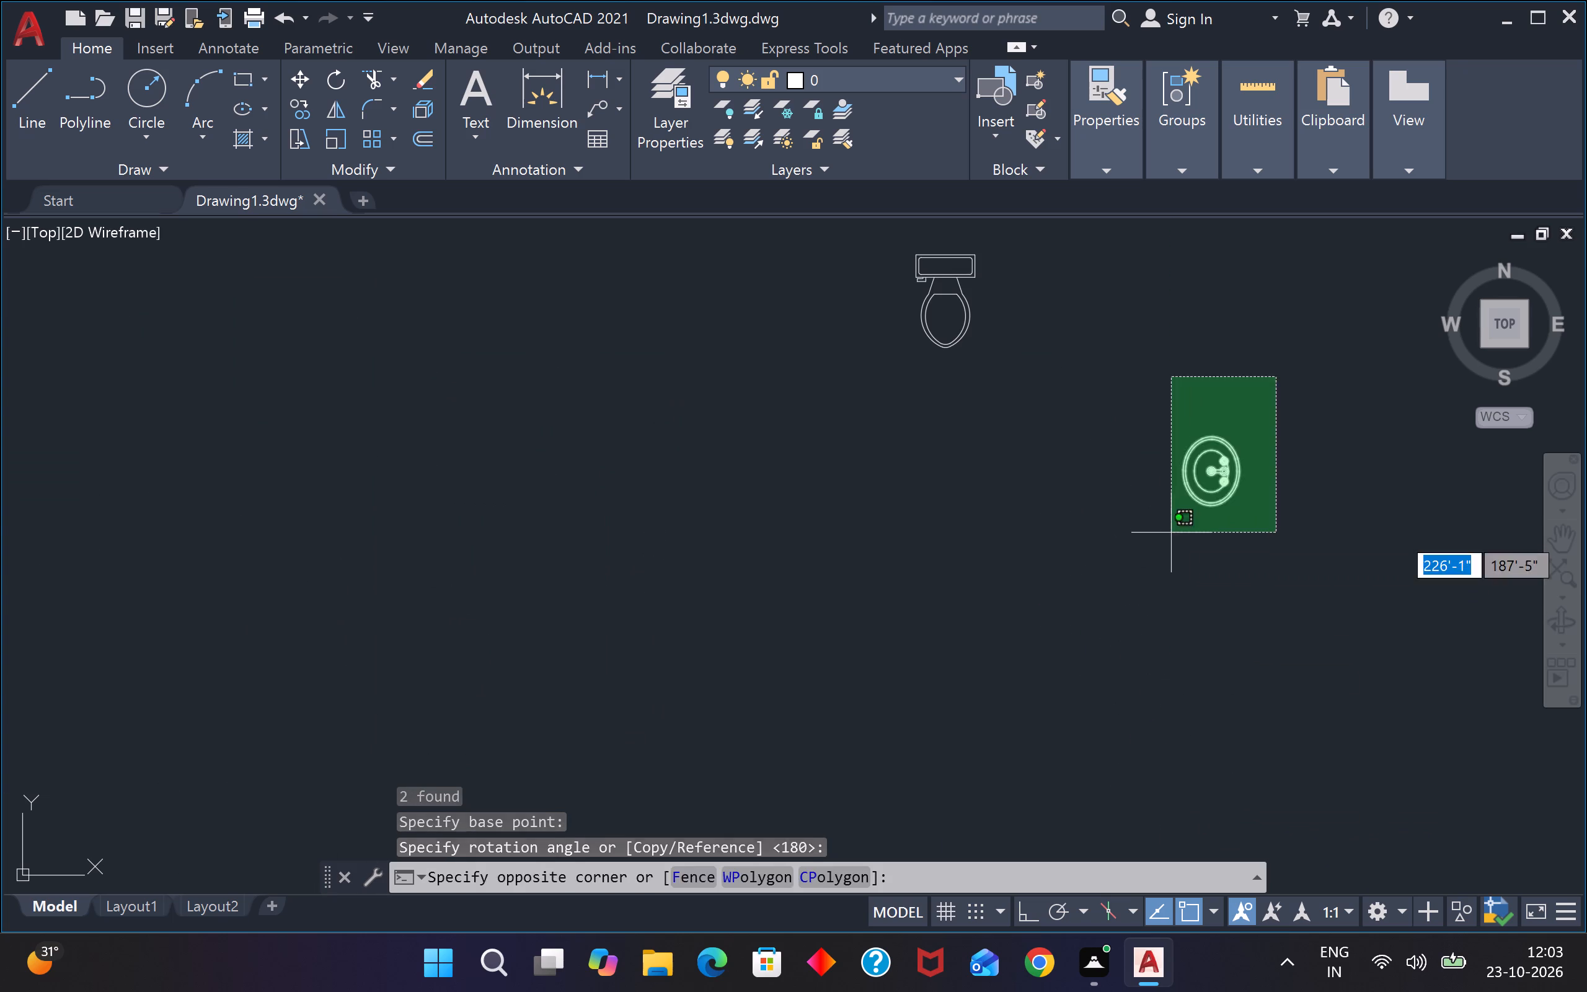
click(1171, 533)
text(co)
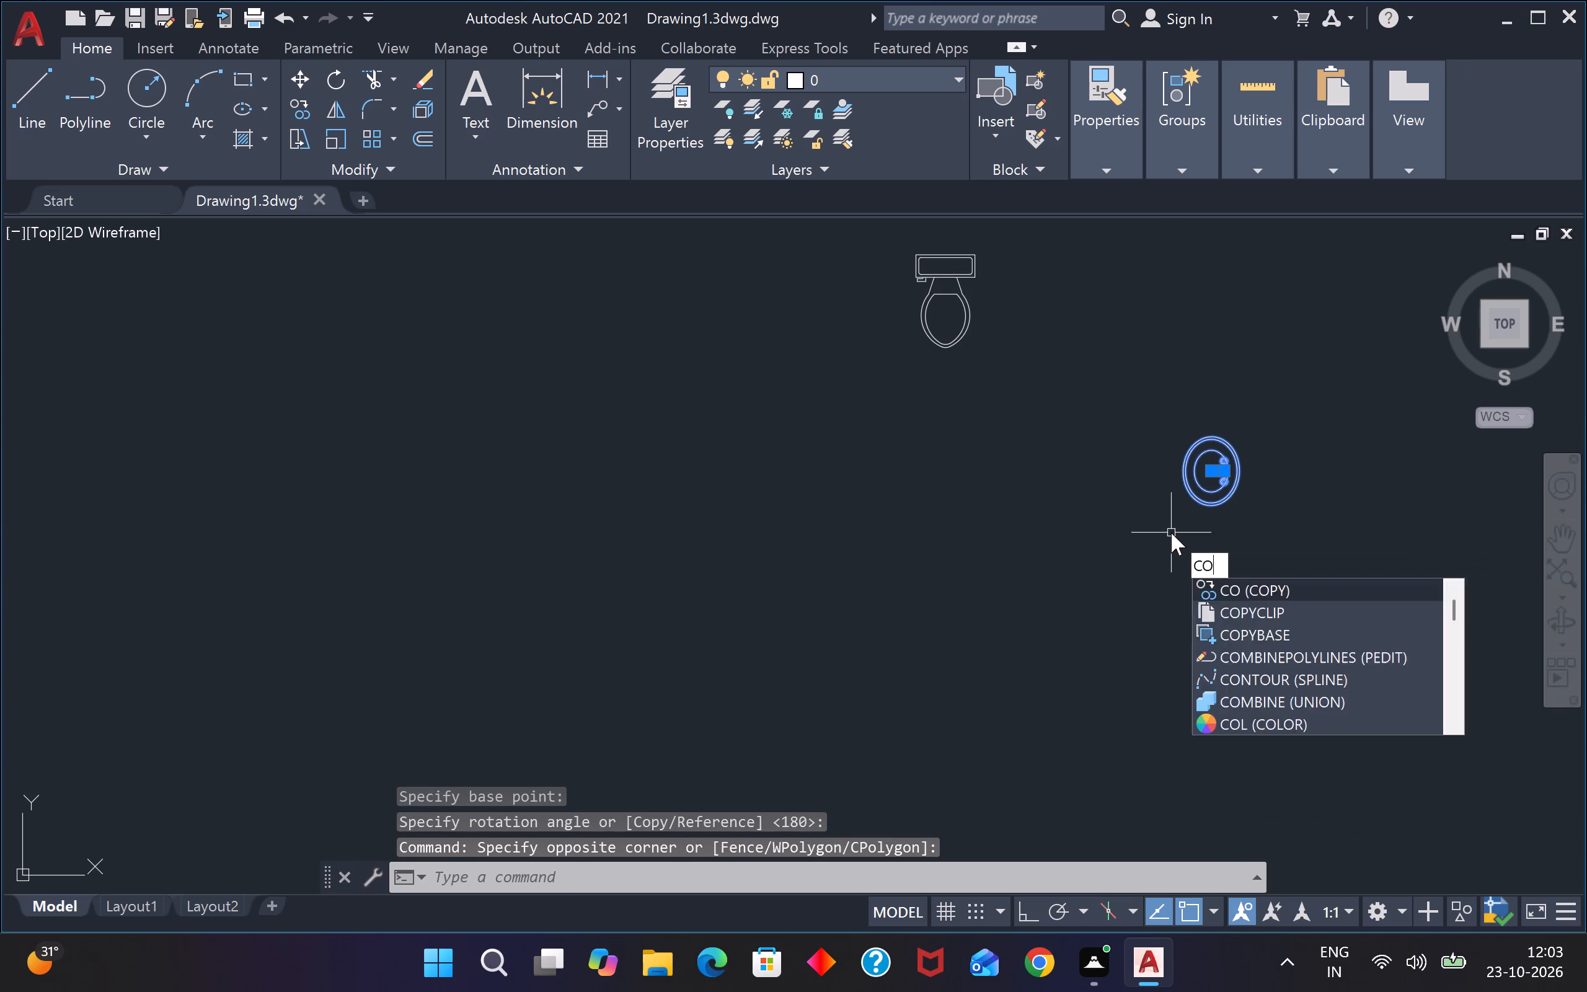
key(Return)
click(1211, 459)
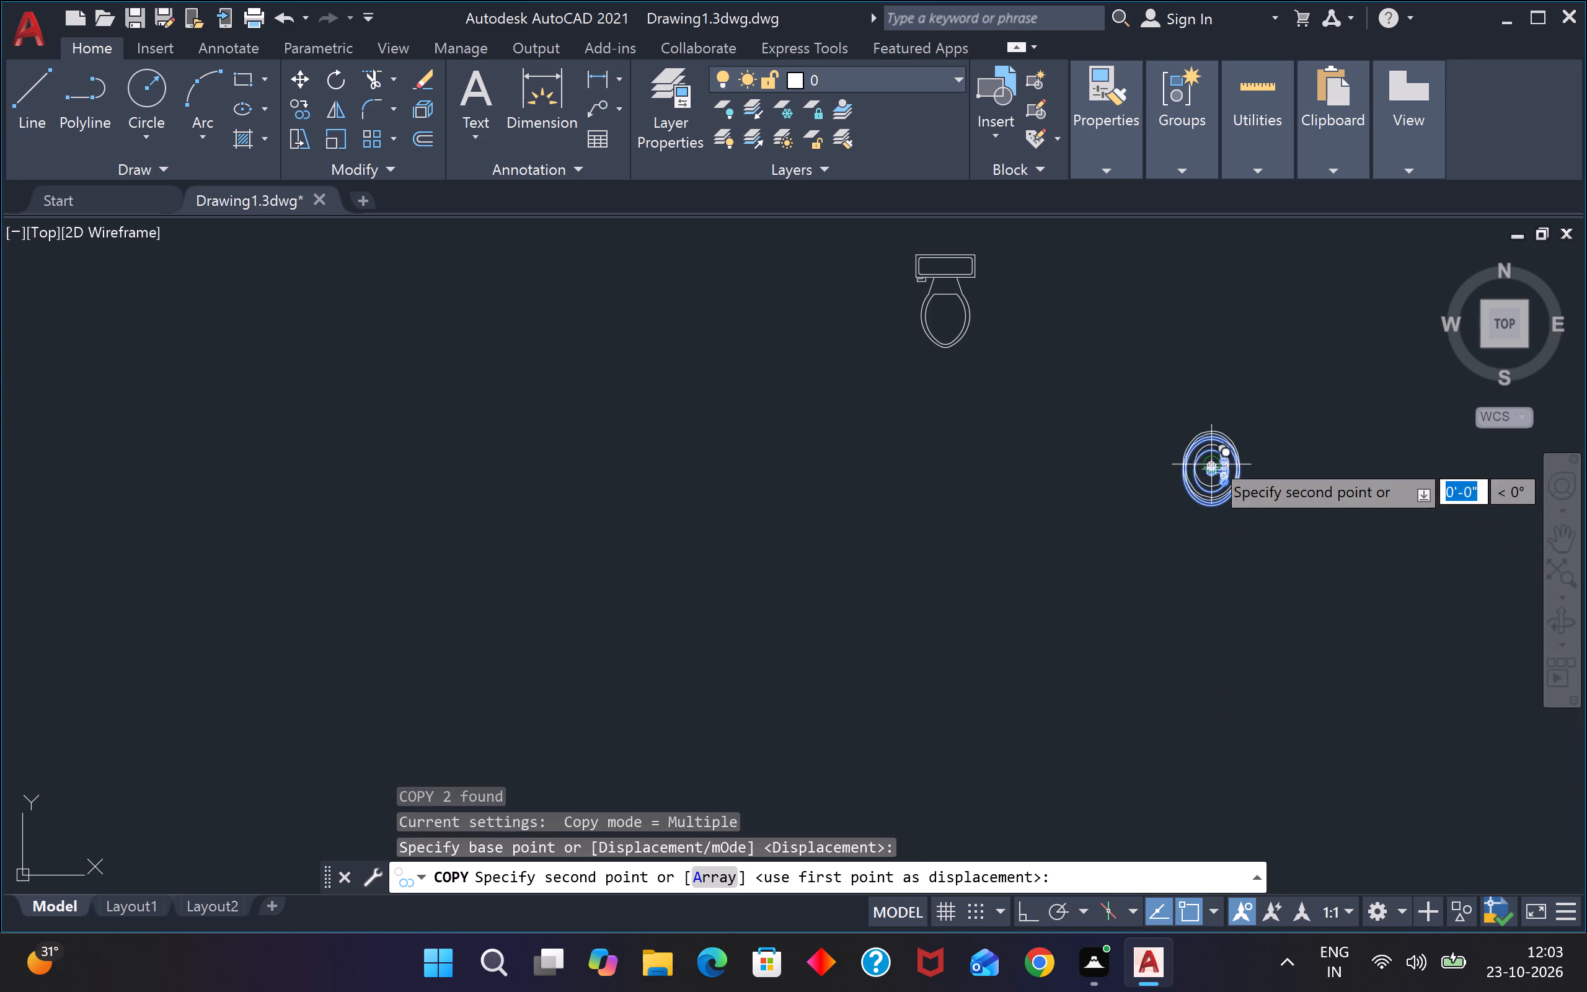
scroll(1213, 463, down, 2)
scroll(658, 485, up, 2)
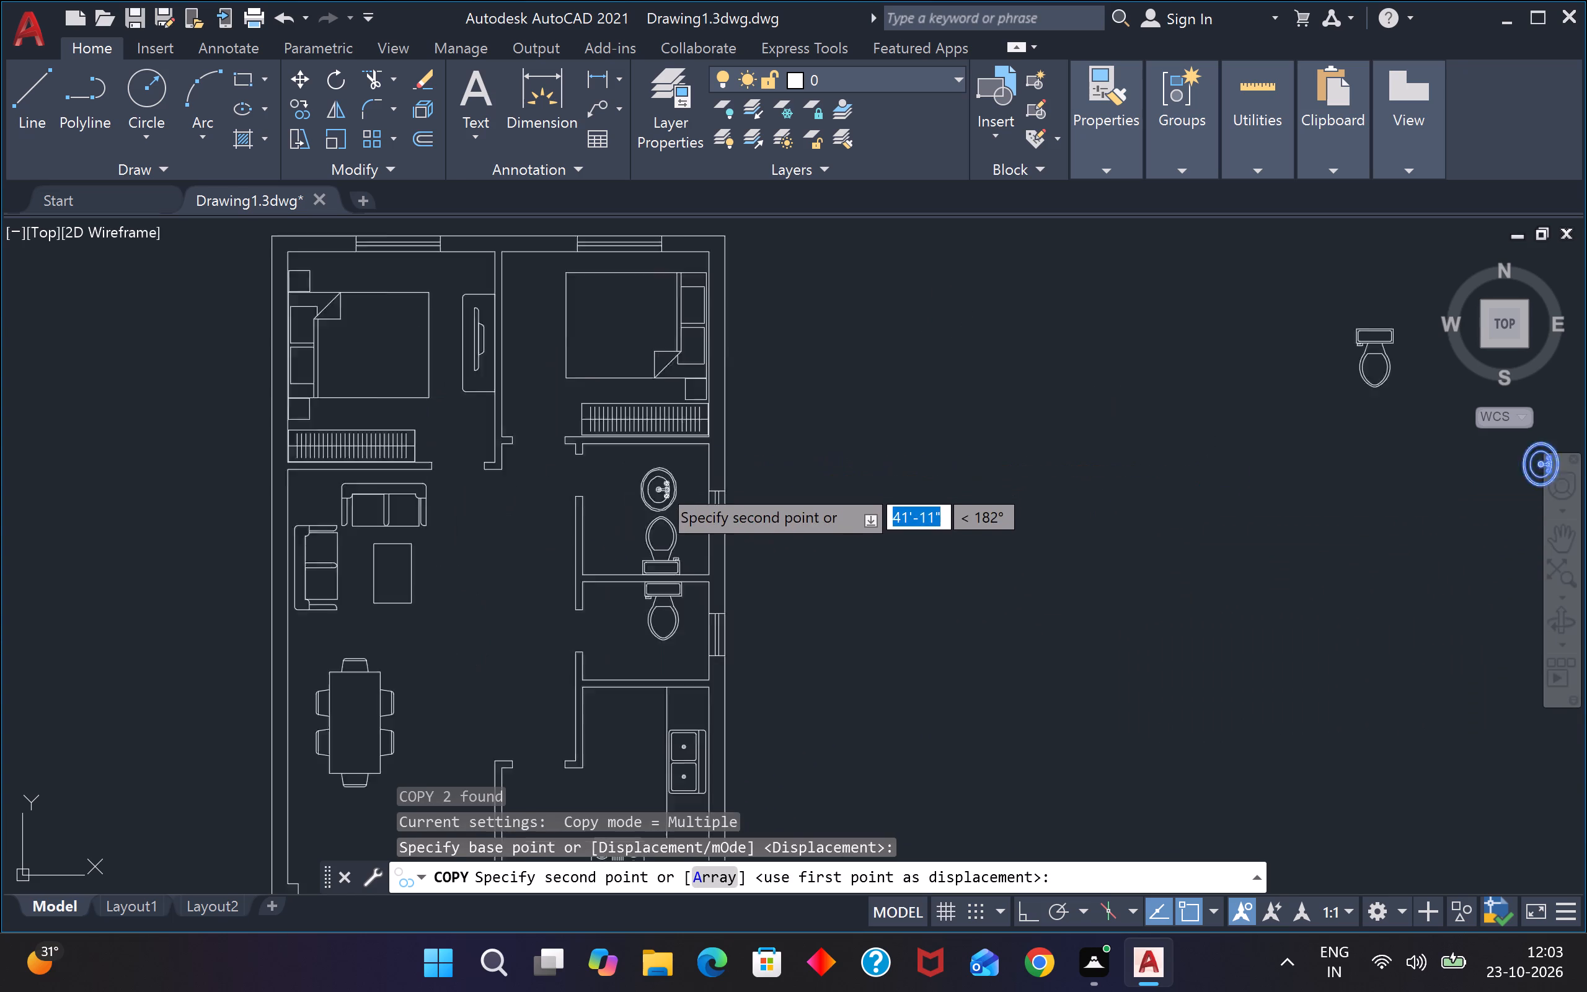
scroll(683, 472, up, 3)
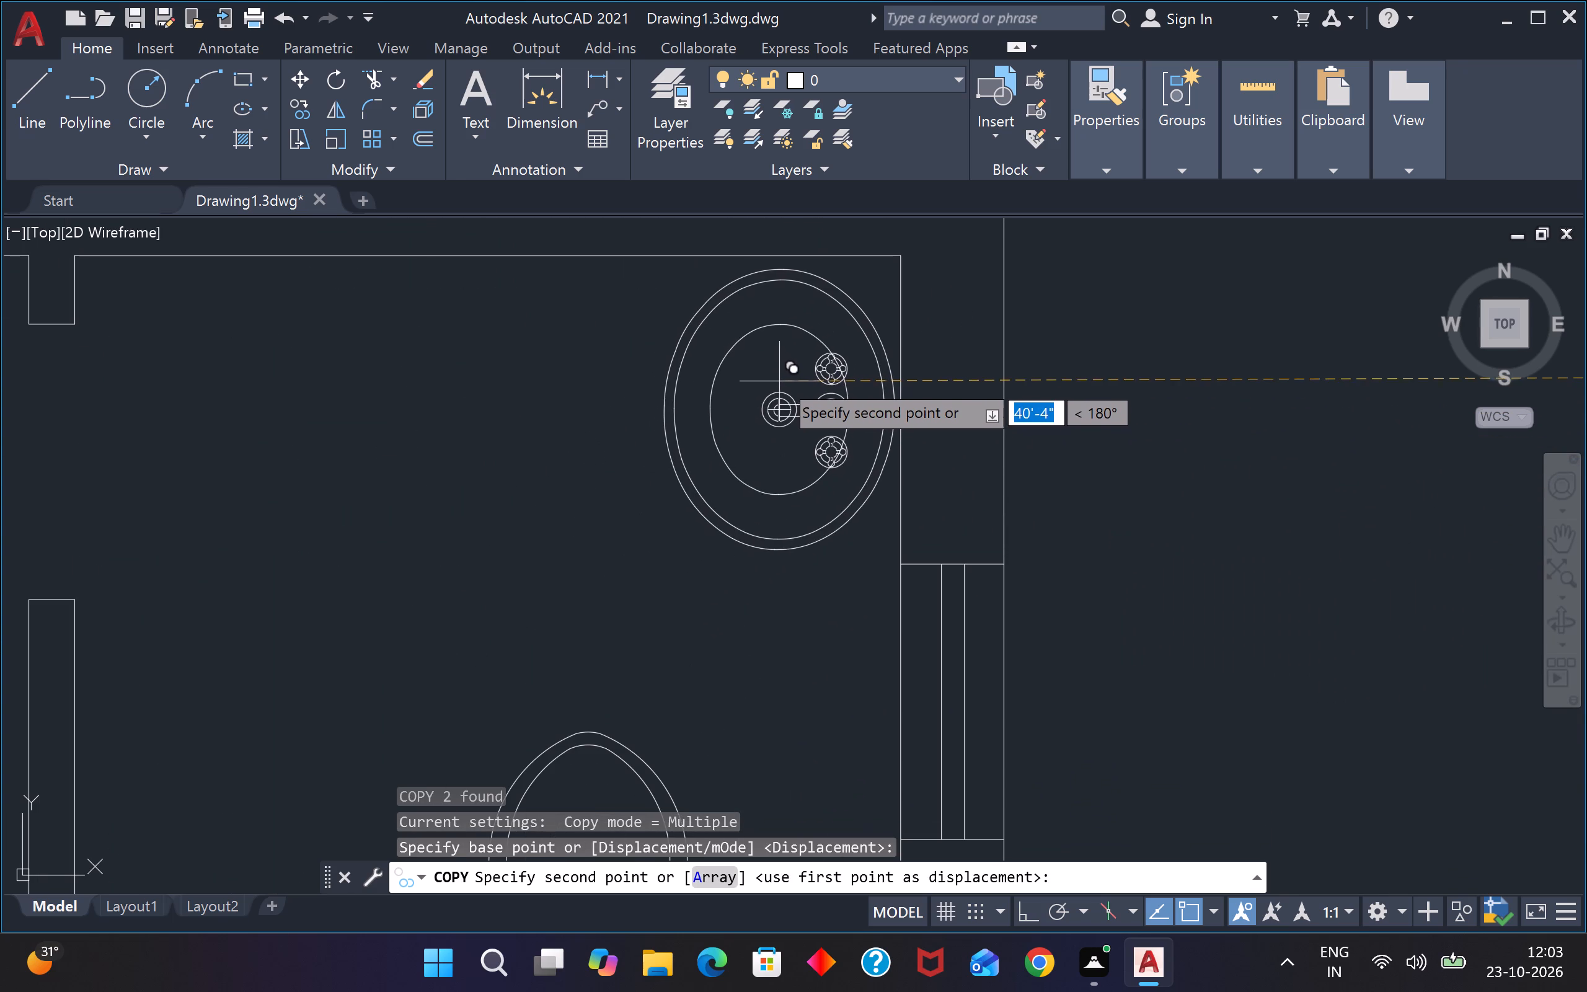
click(780, 376)
scroll(787, 378, down, 3)
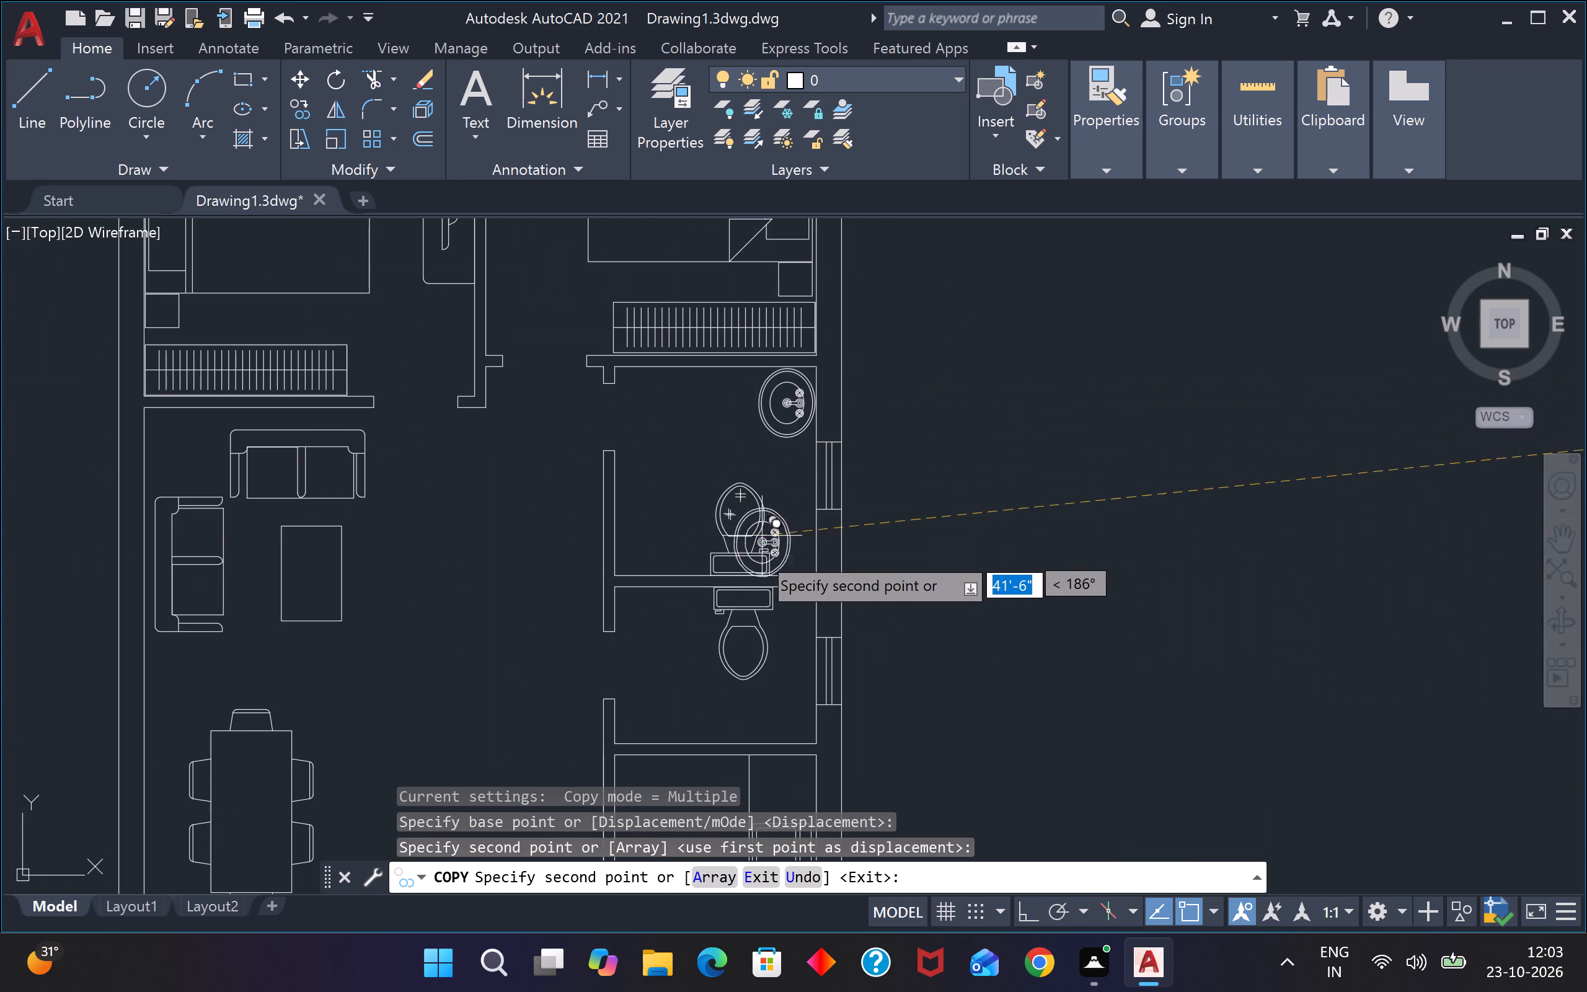
scroll(784, 714, up, 3)
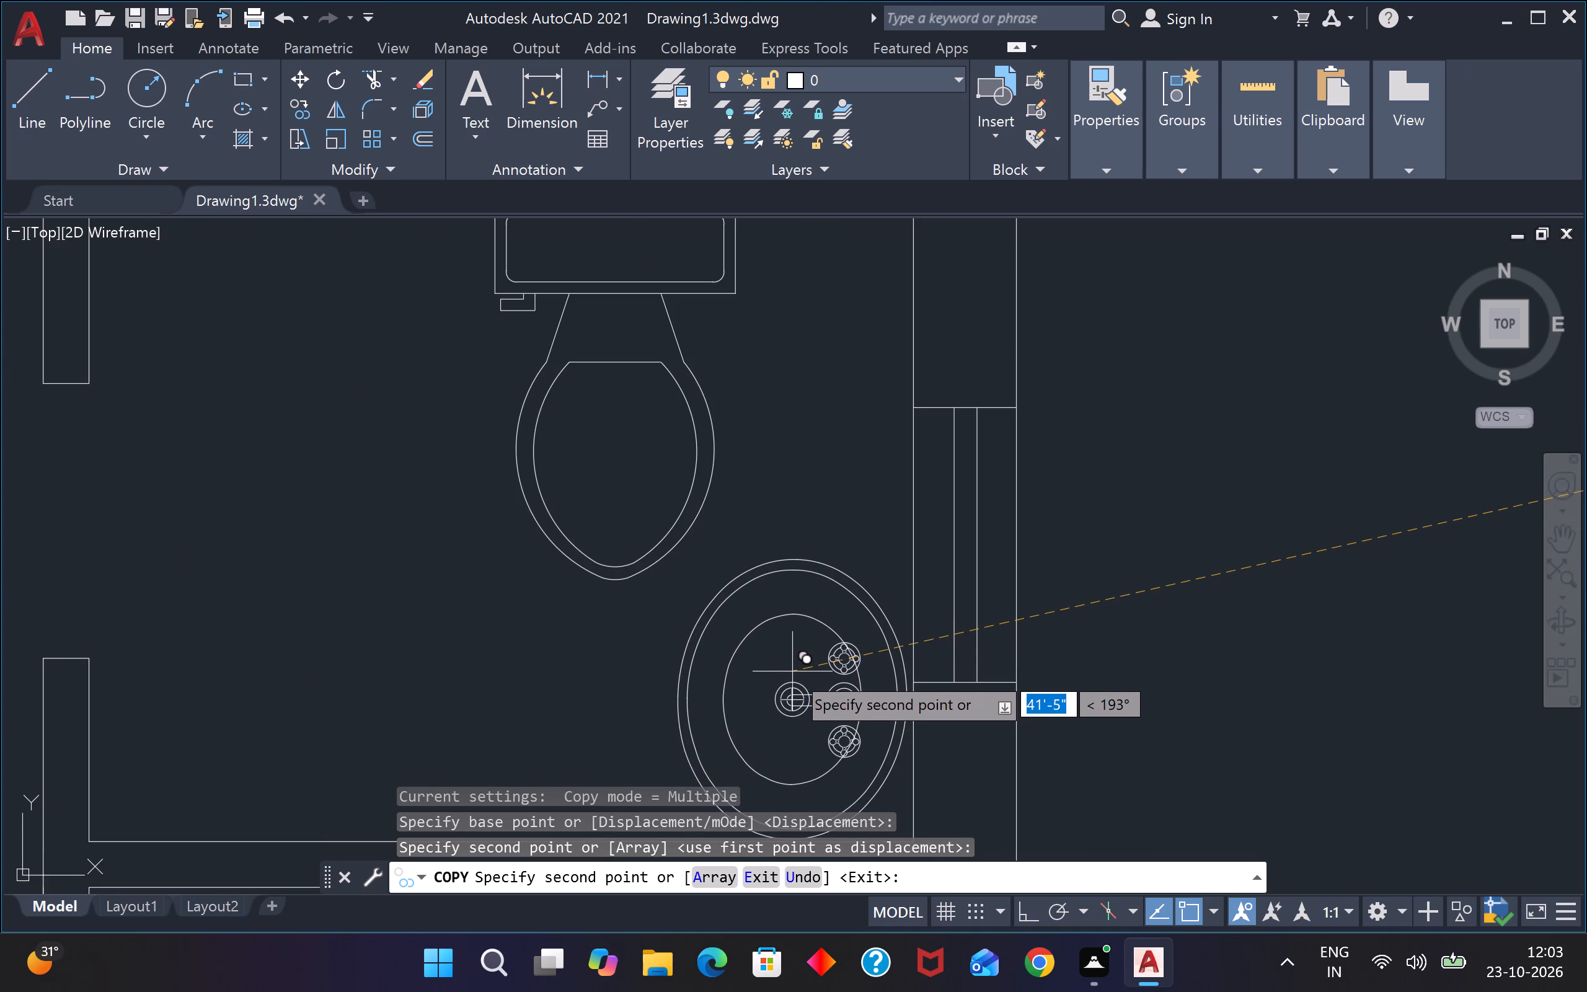
click(793, 671)
scroll(798, 662, down, 4)
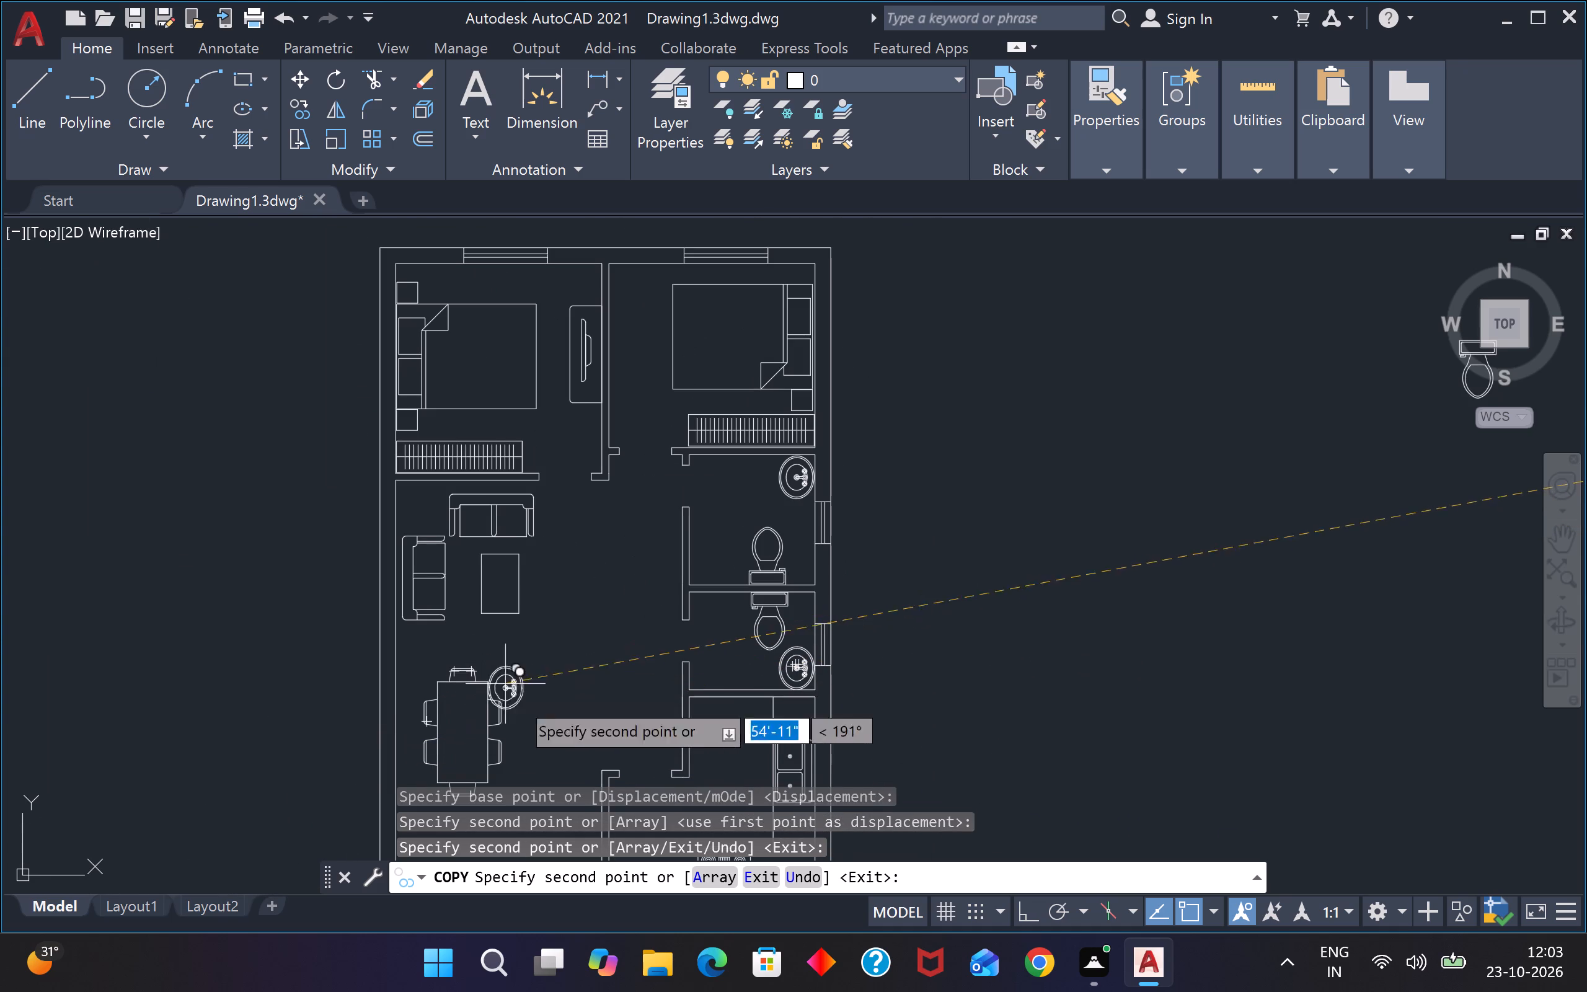
key(Escape)
key(Escape)
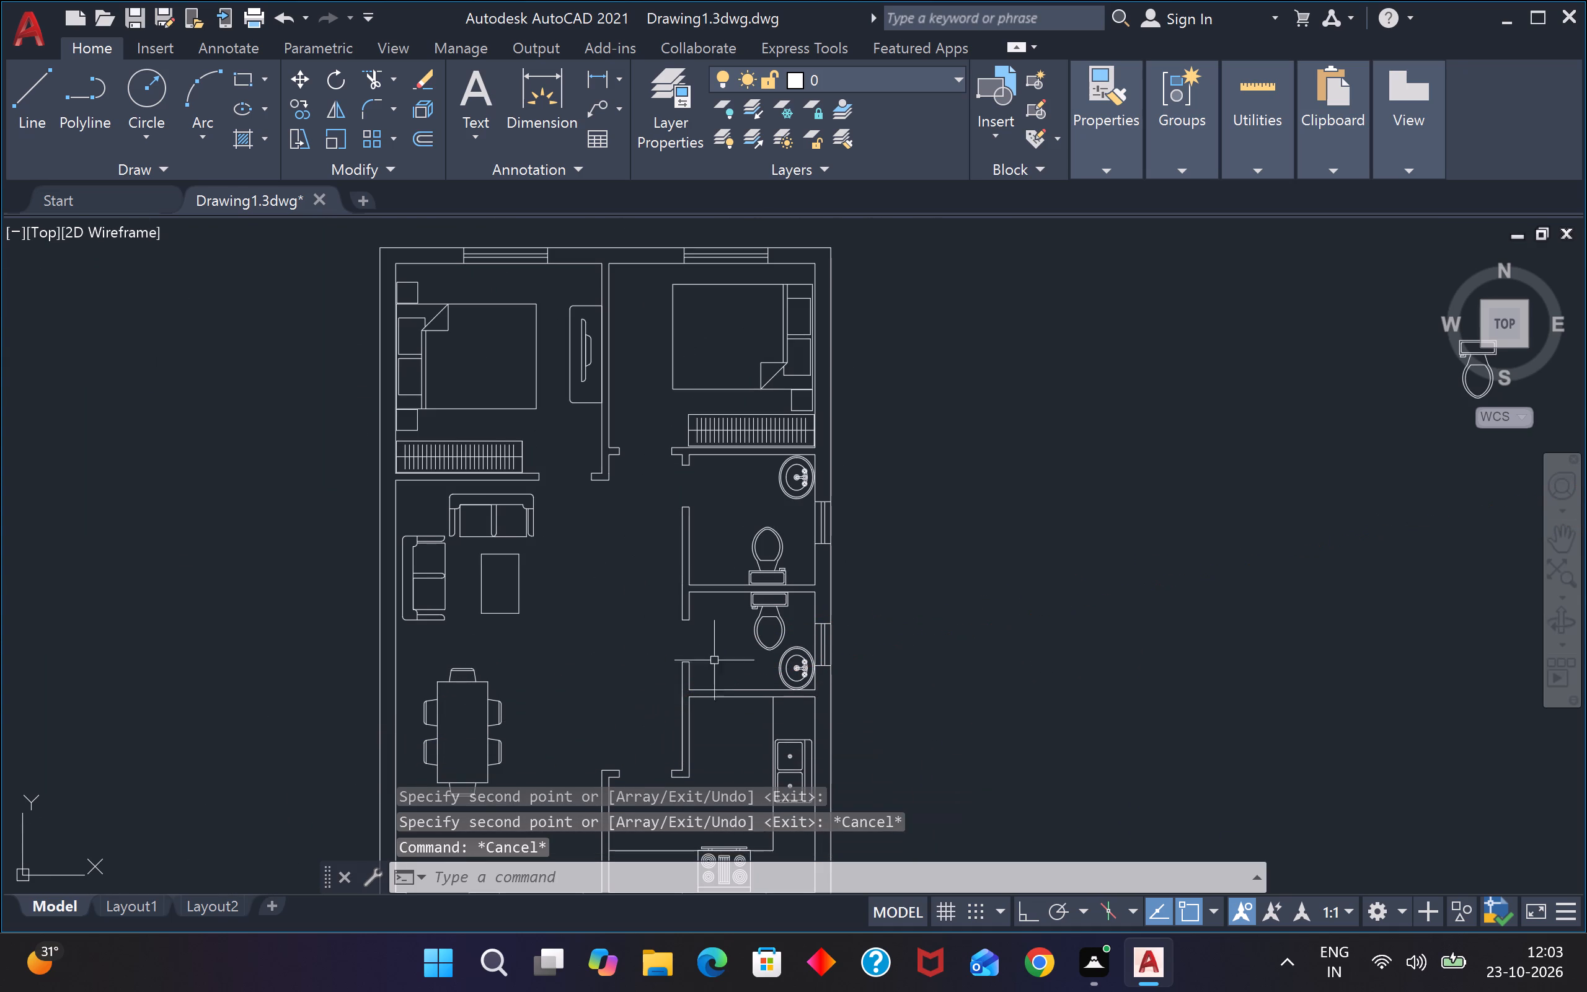
Hatch the north wall between the bedroom windows and the attached bedroom partition with the SOLID pattern in black (0,0,0).
scroll(815, 462, down, 2)
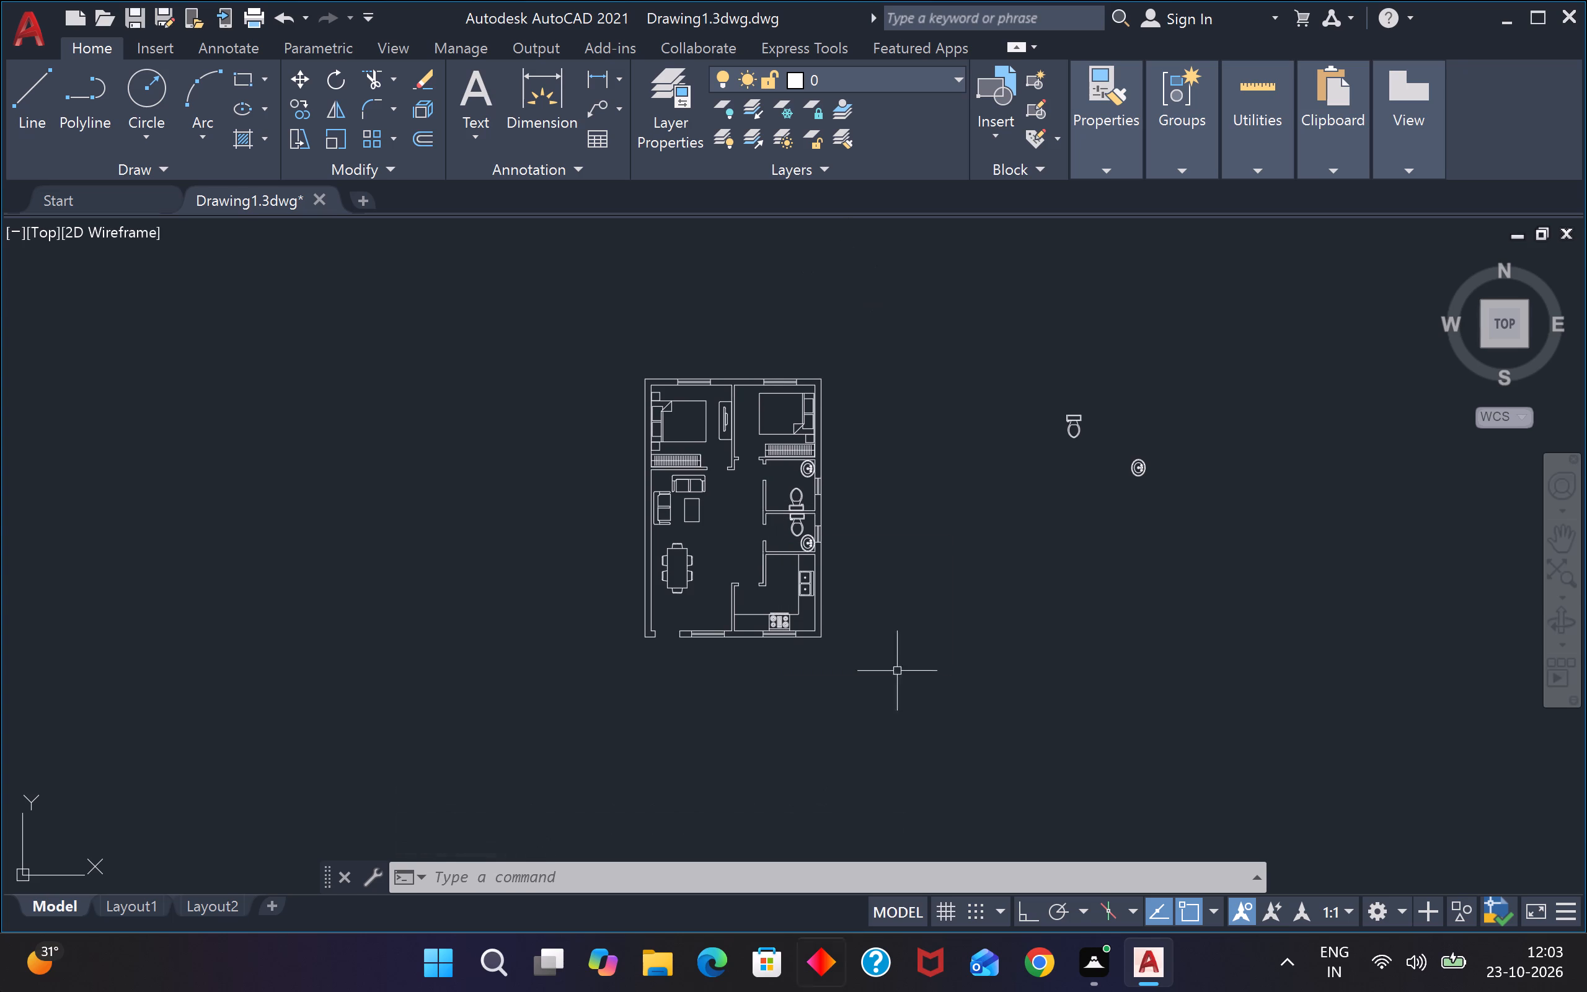
text(h)
key(space)
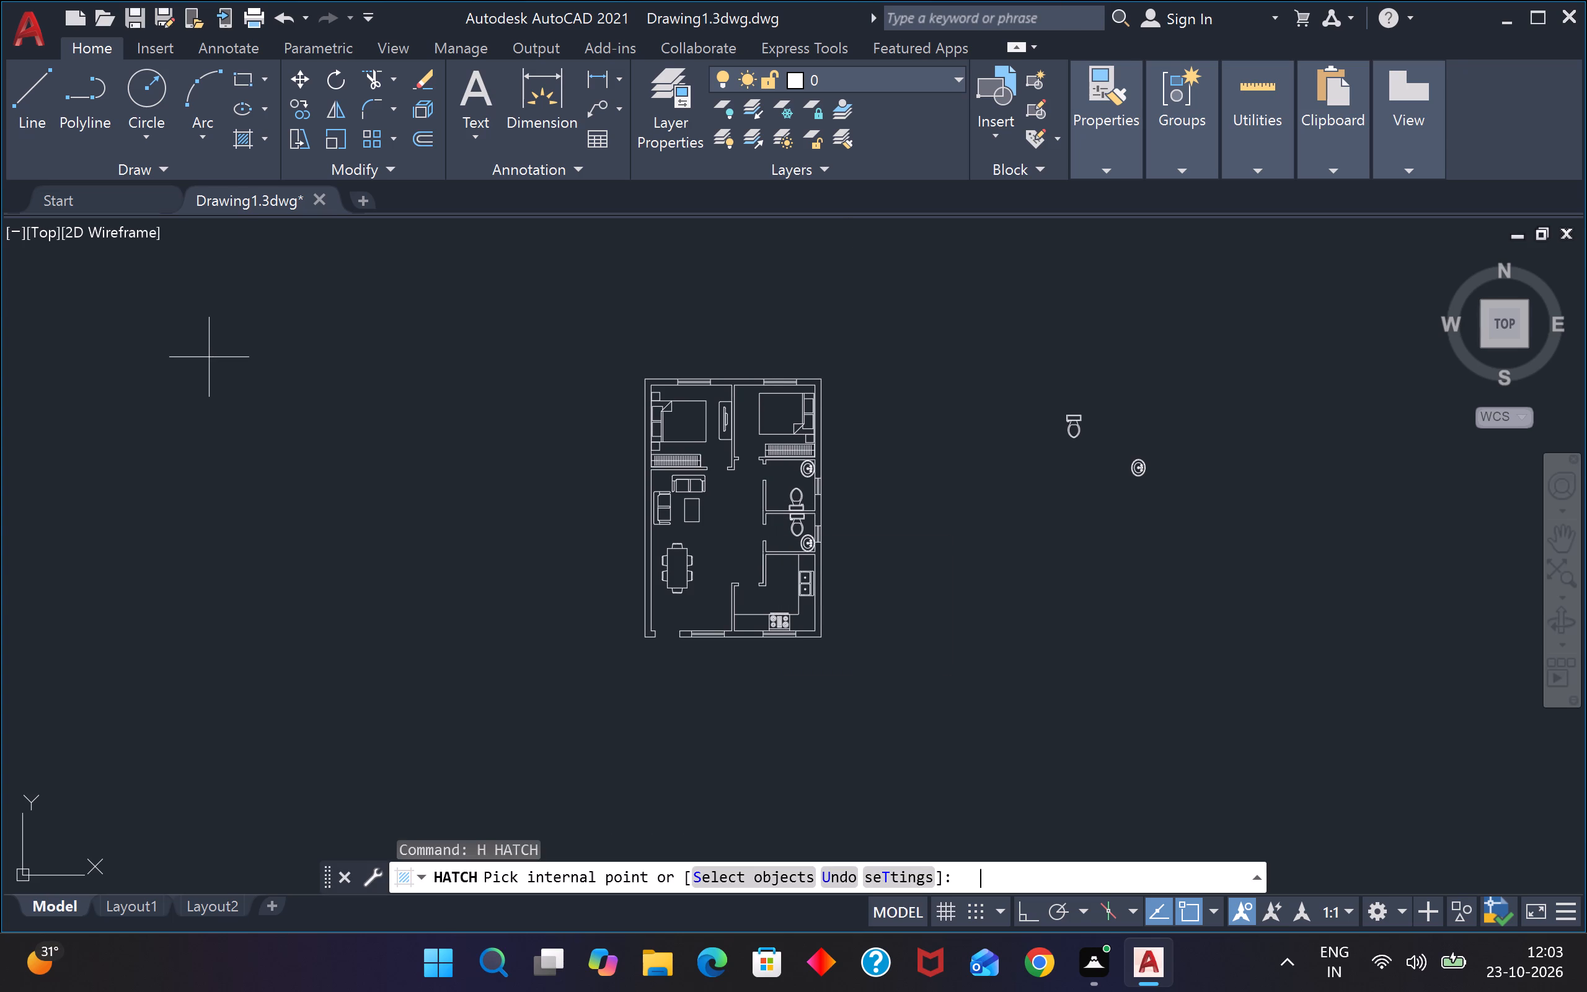
click(249, 92)
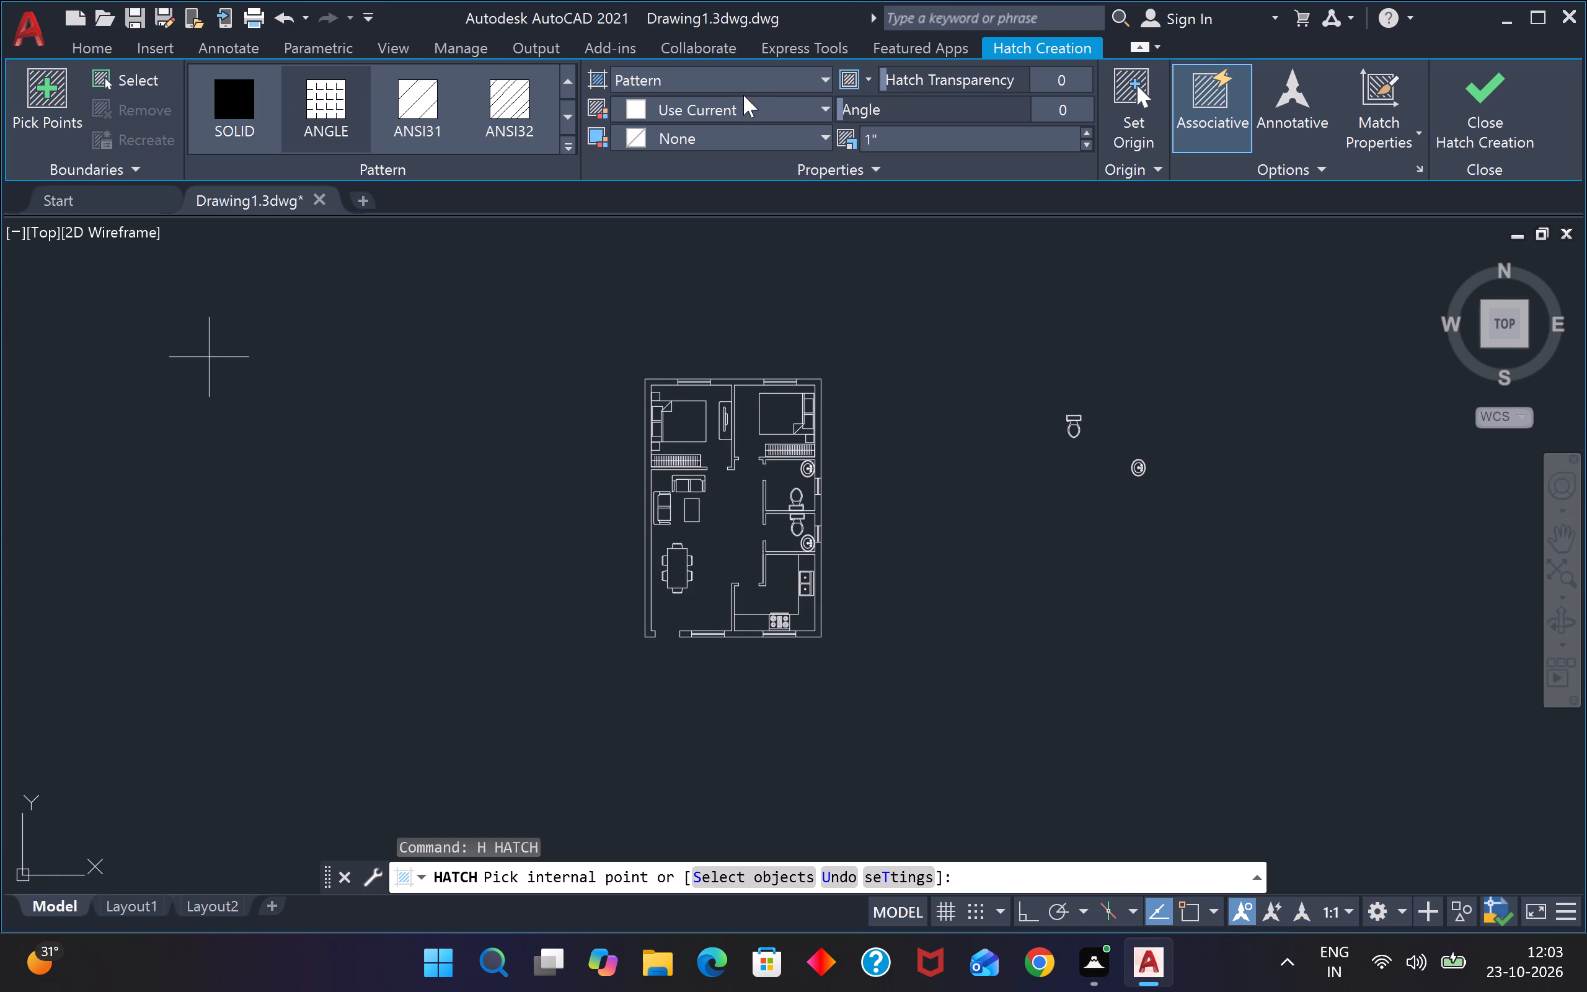
click(229, 108)
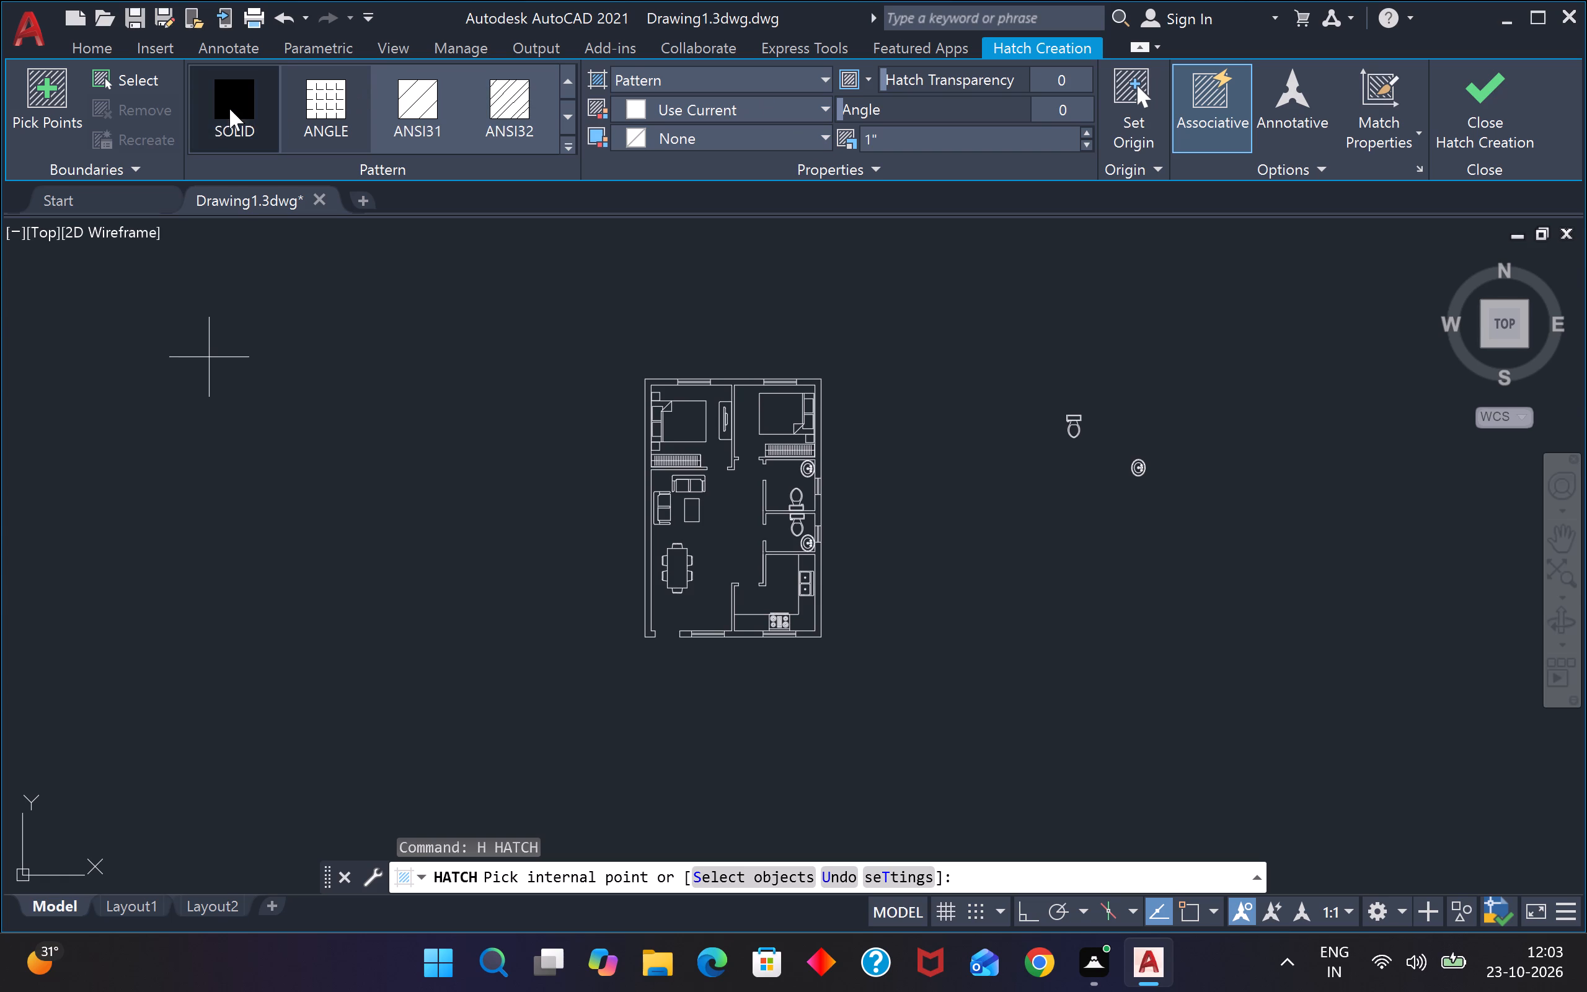
click(803, 104)
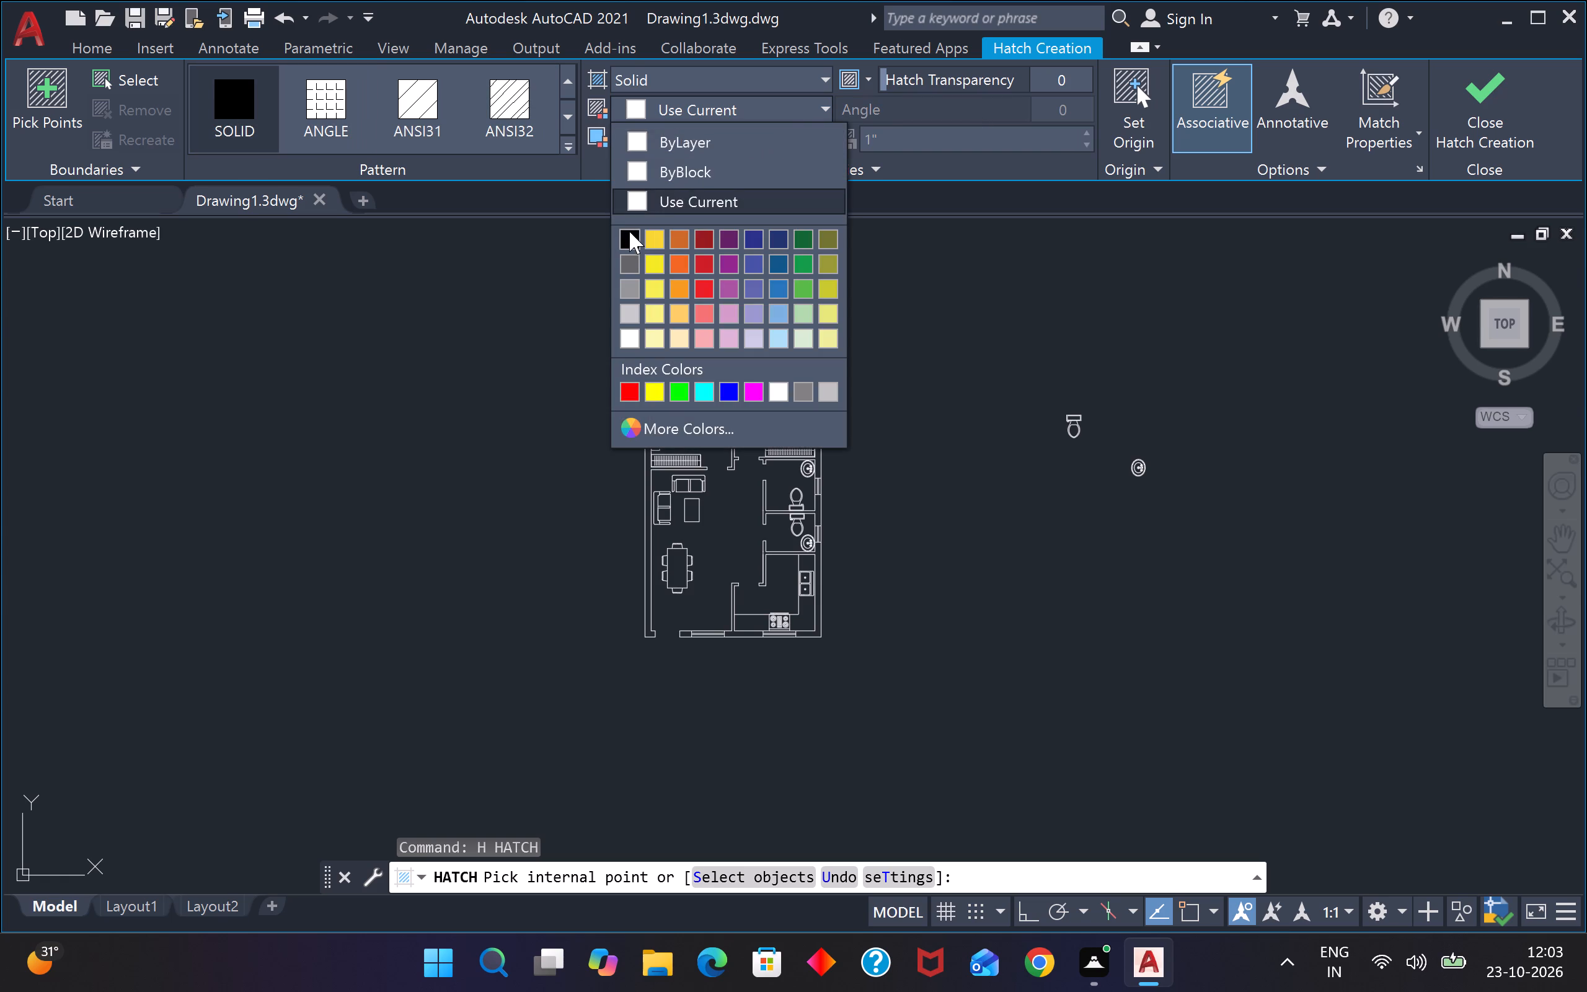
click(629, 231)
scroll(712, 375, up, 2)
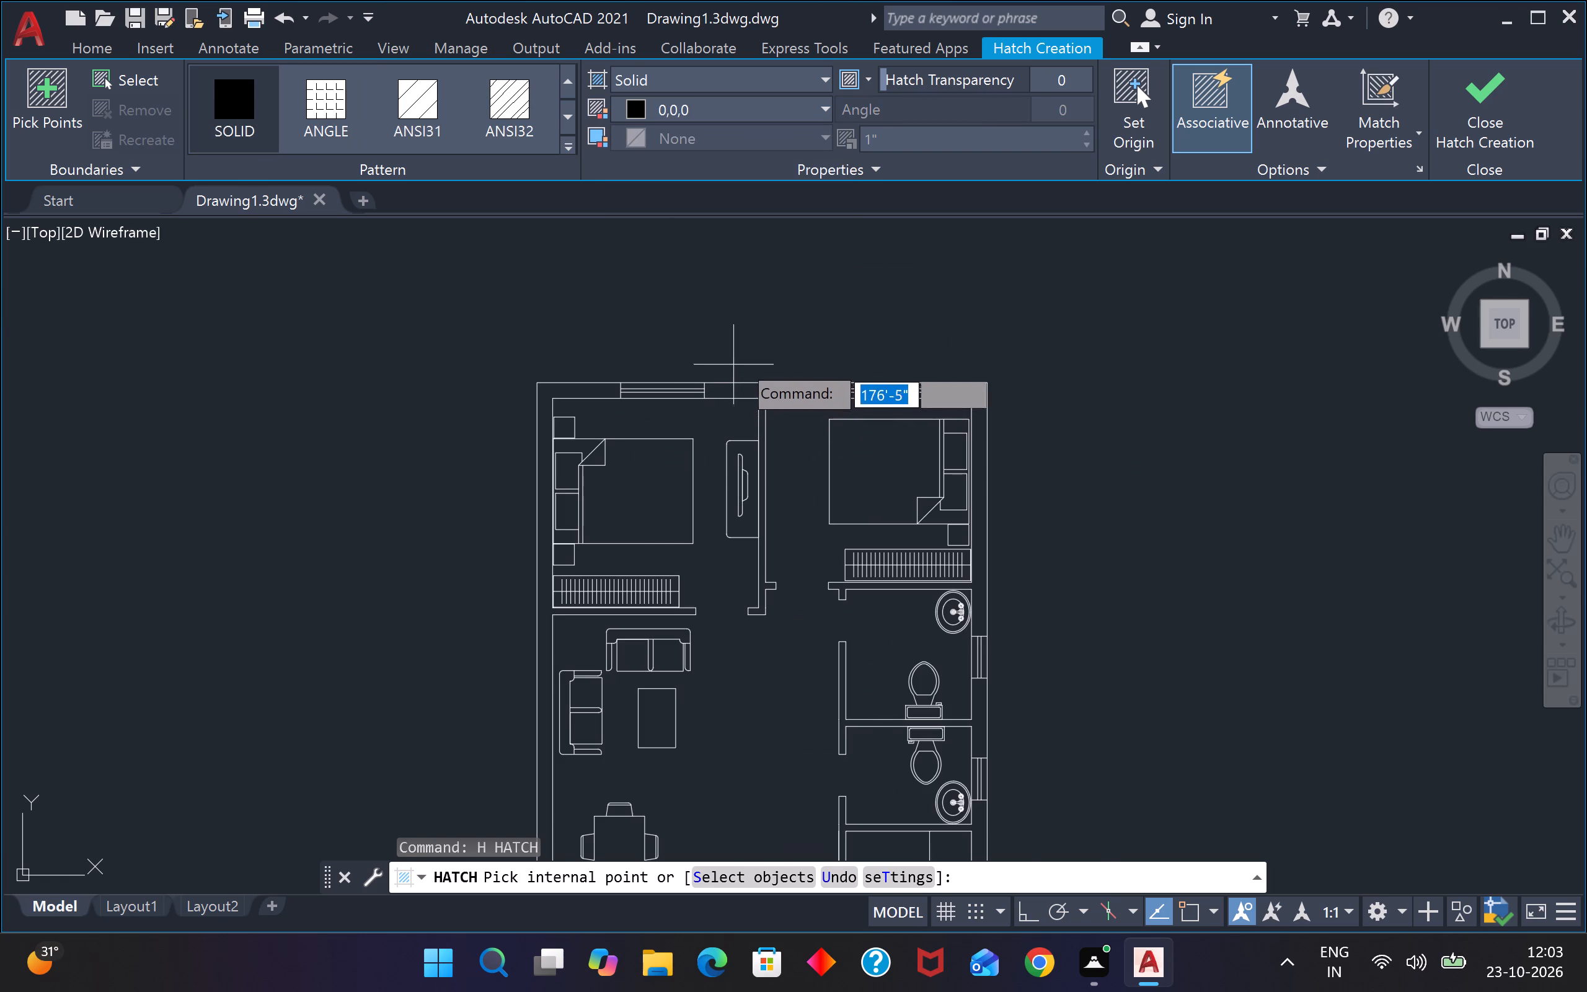
scroll(754, 339, up, 1)
key(Escape)
key(space)
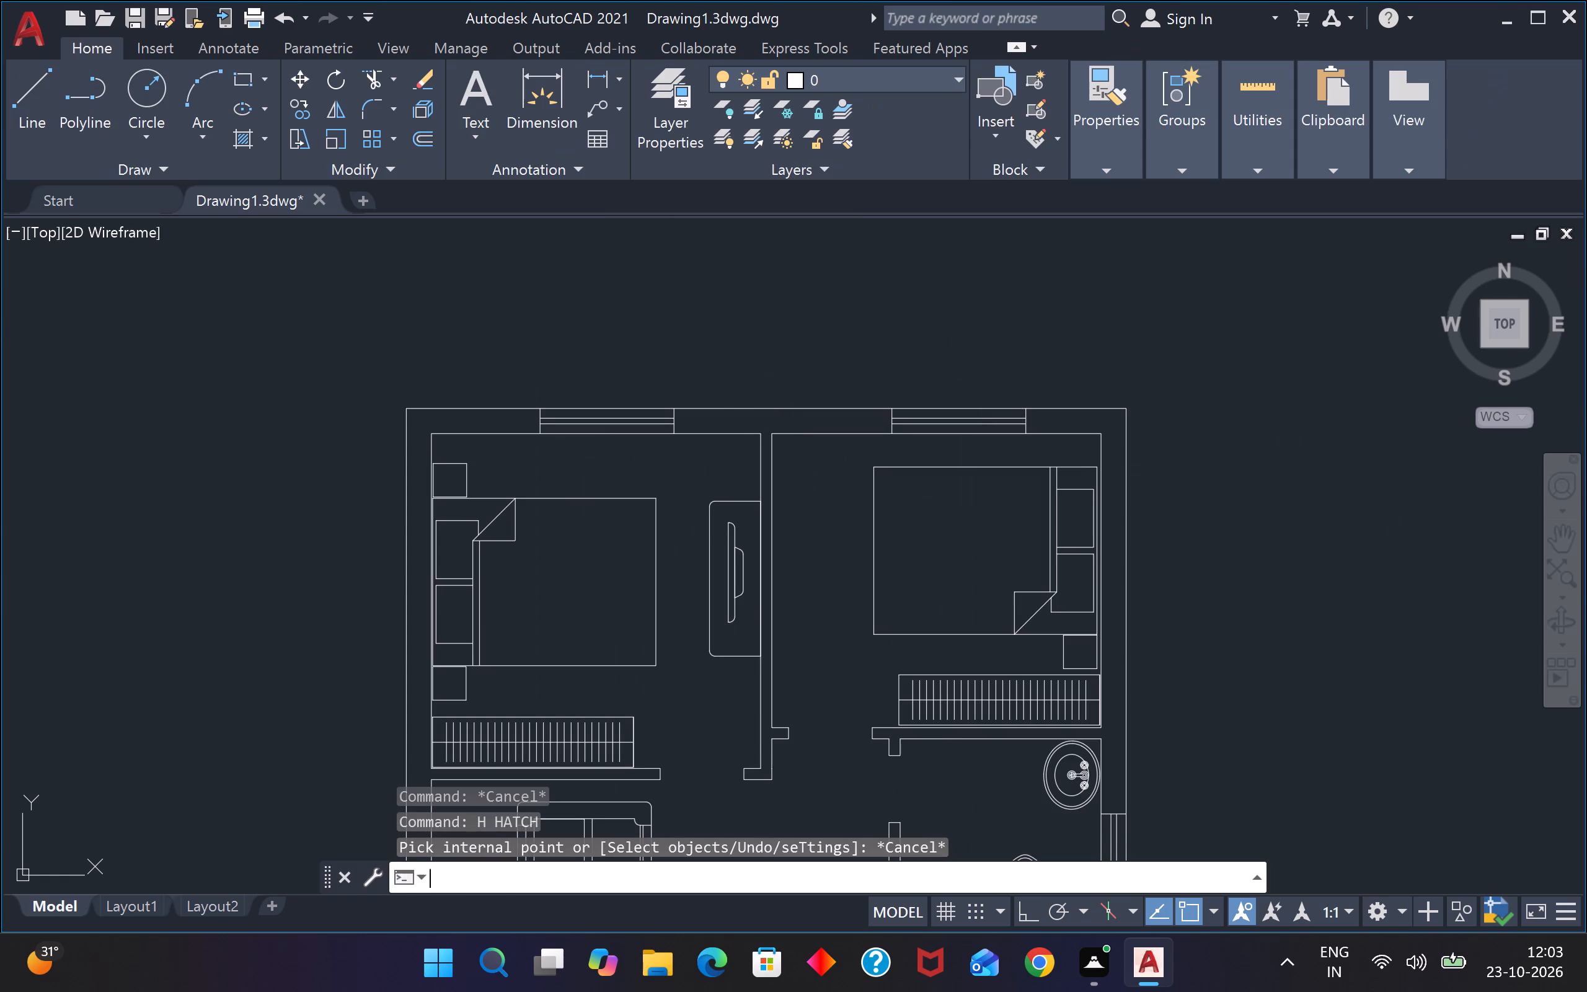
click(785, 420)
key(Escape)
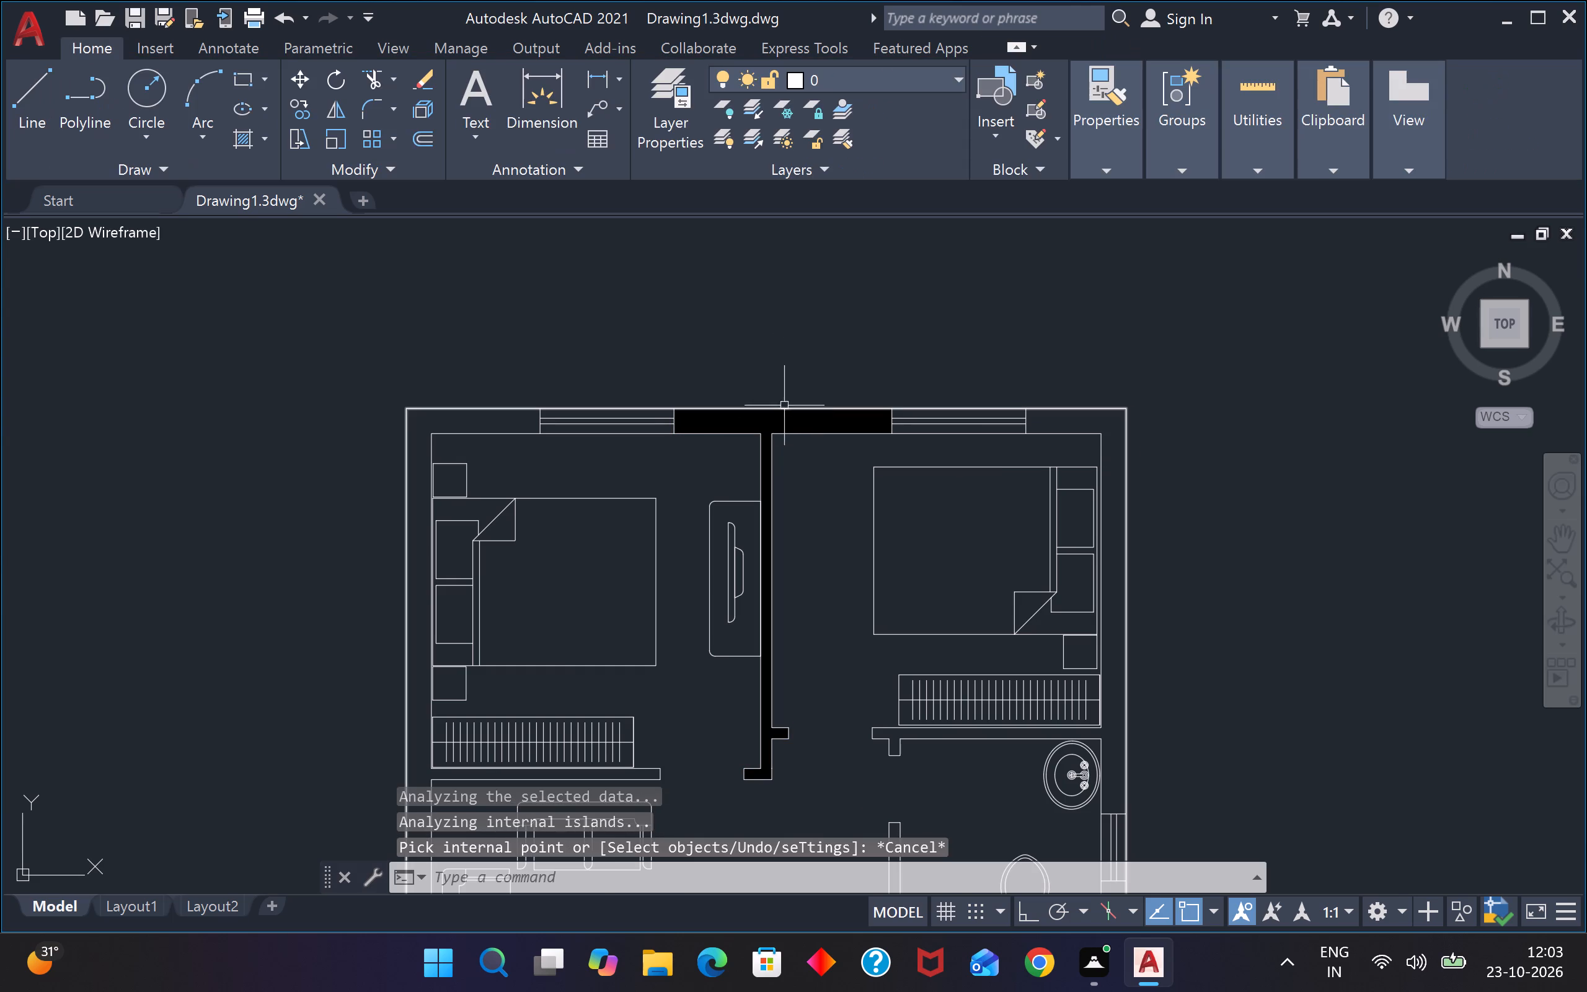
Fill the northwest and northeast outer wall sections and their connected partitions with the same solid black hatch.
key(space)
click(458, 417)
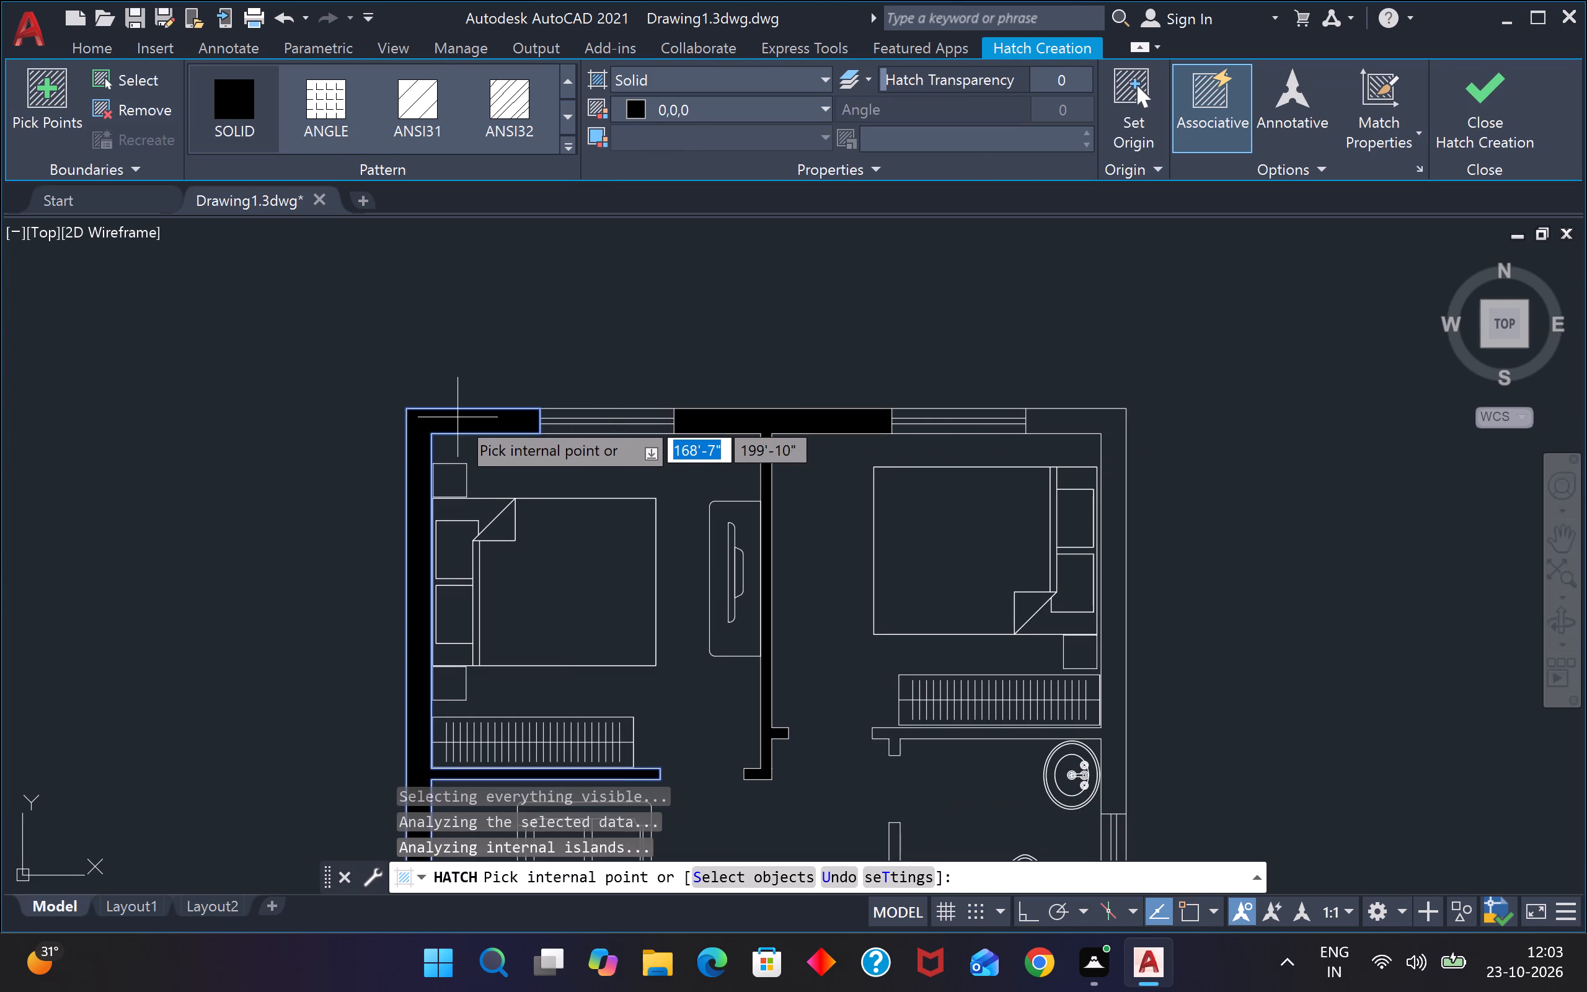
key(Escape)
key(space)
click(1107, 414)
key(Escape)
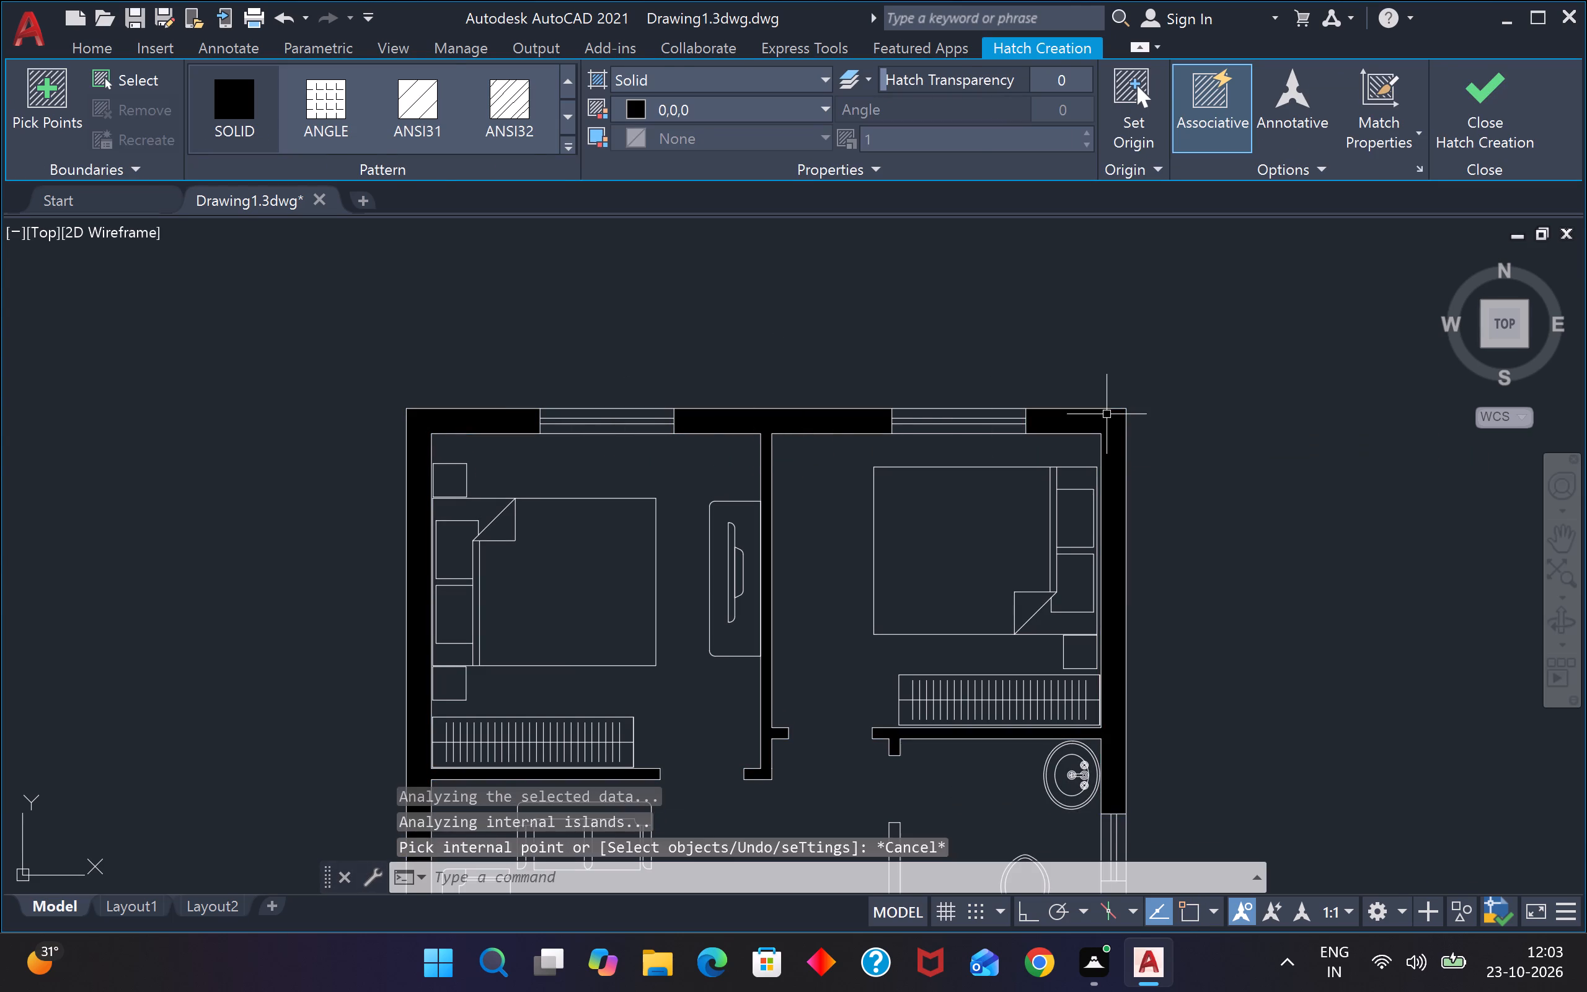
Fill the east wall between the bathroom windows and the southeast wall section, with their connected partitions, with solid black hatch.
scroll(1109, 424, down, 4)
scroll(1102, 521, up, 4)
key(Escape)
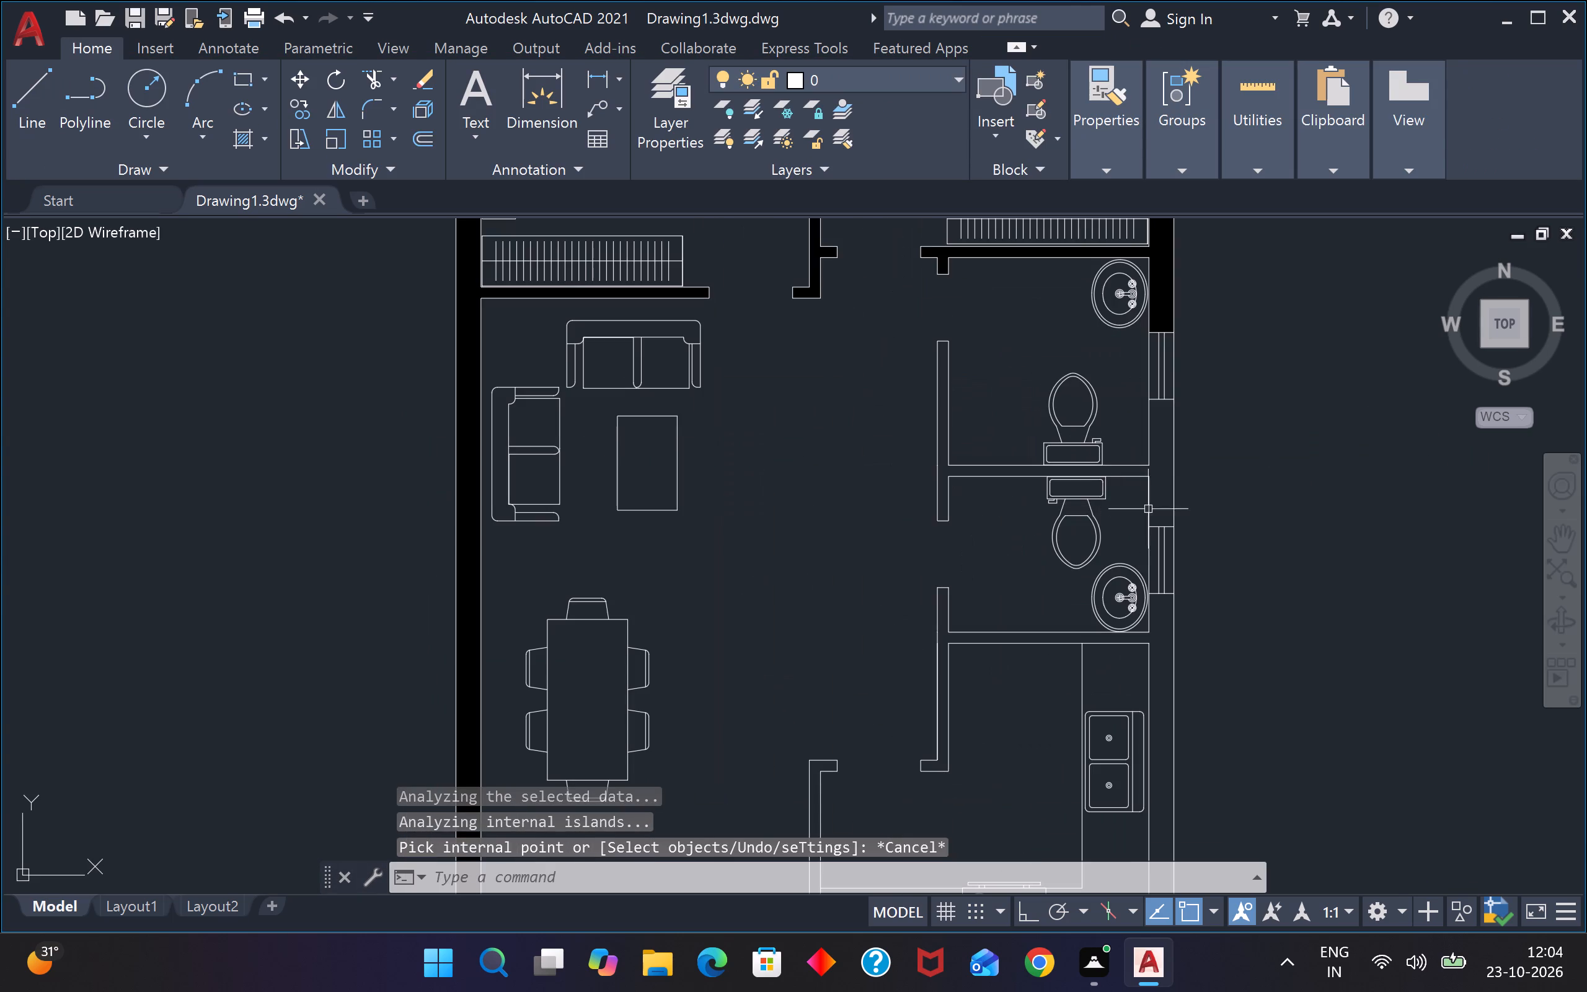
key(space)
click(1169, 451)
key(Escape)
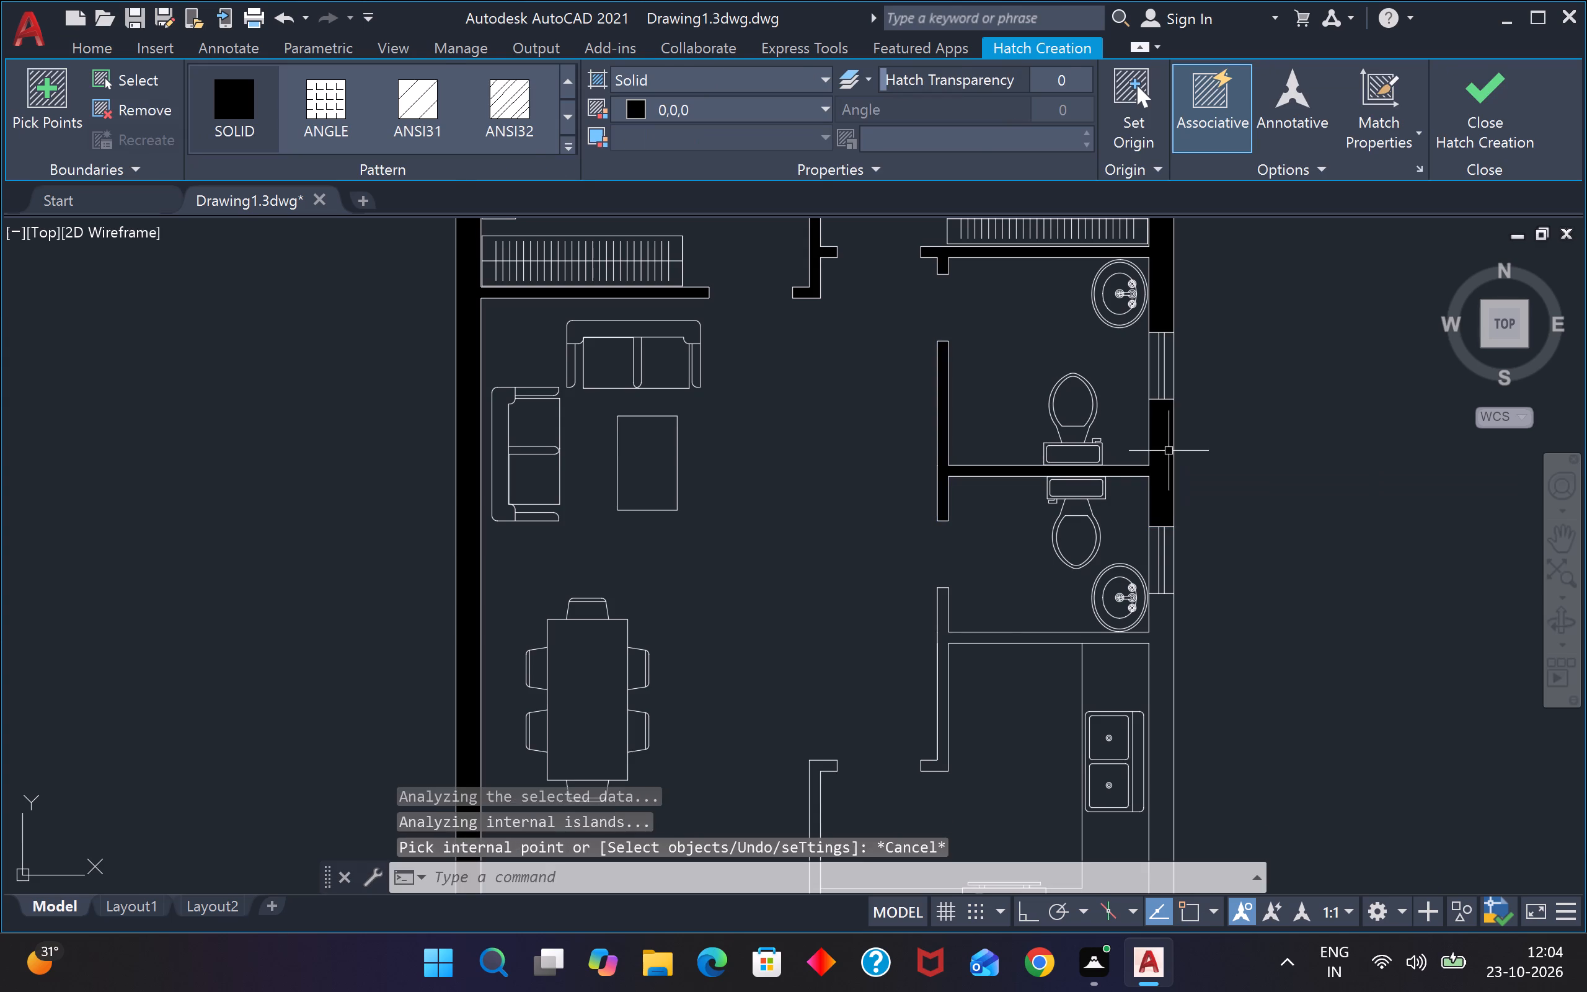
key(space)
click(1165, 637)
scroll(1168, 634, down, 3)
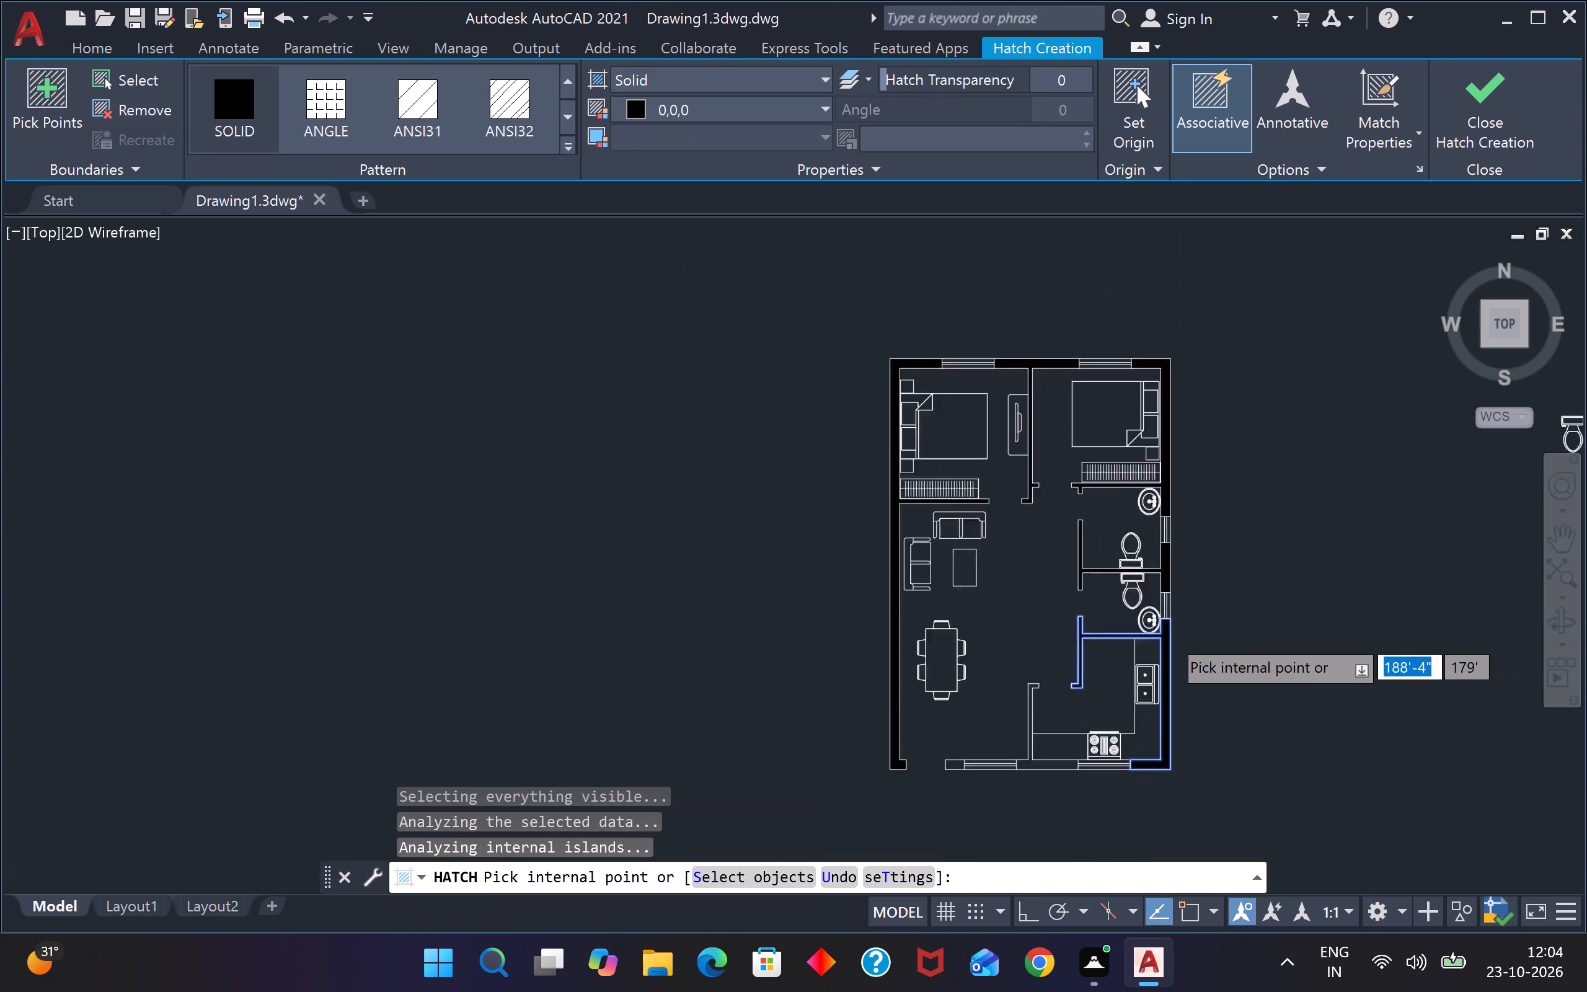
scroll(1168, 634, down, 1)
scroll(1157, 691, up, 3)
key(Escape)
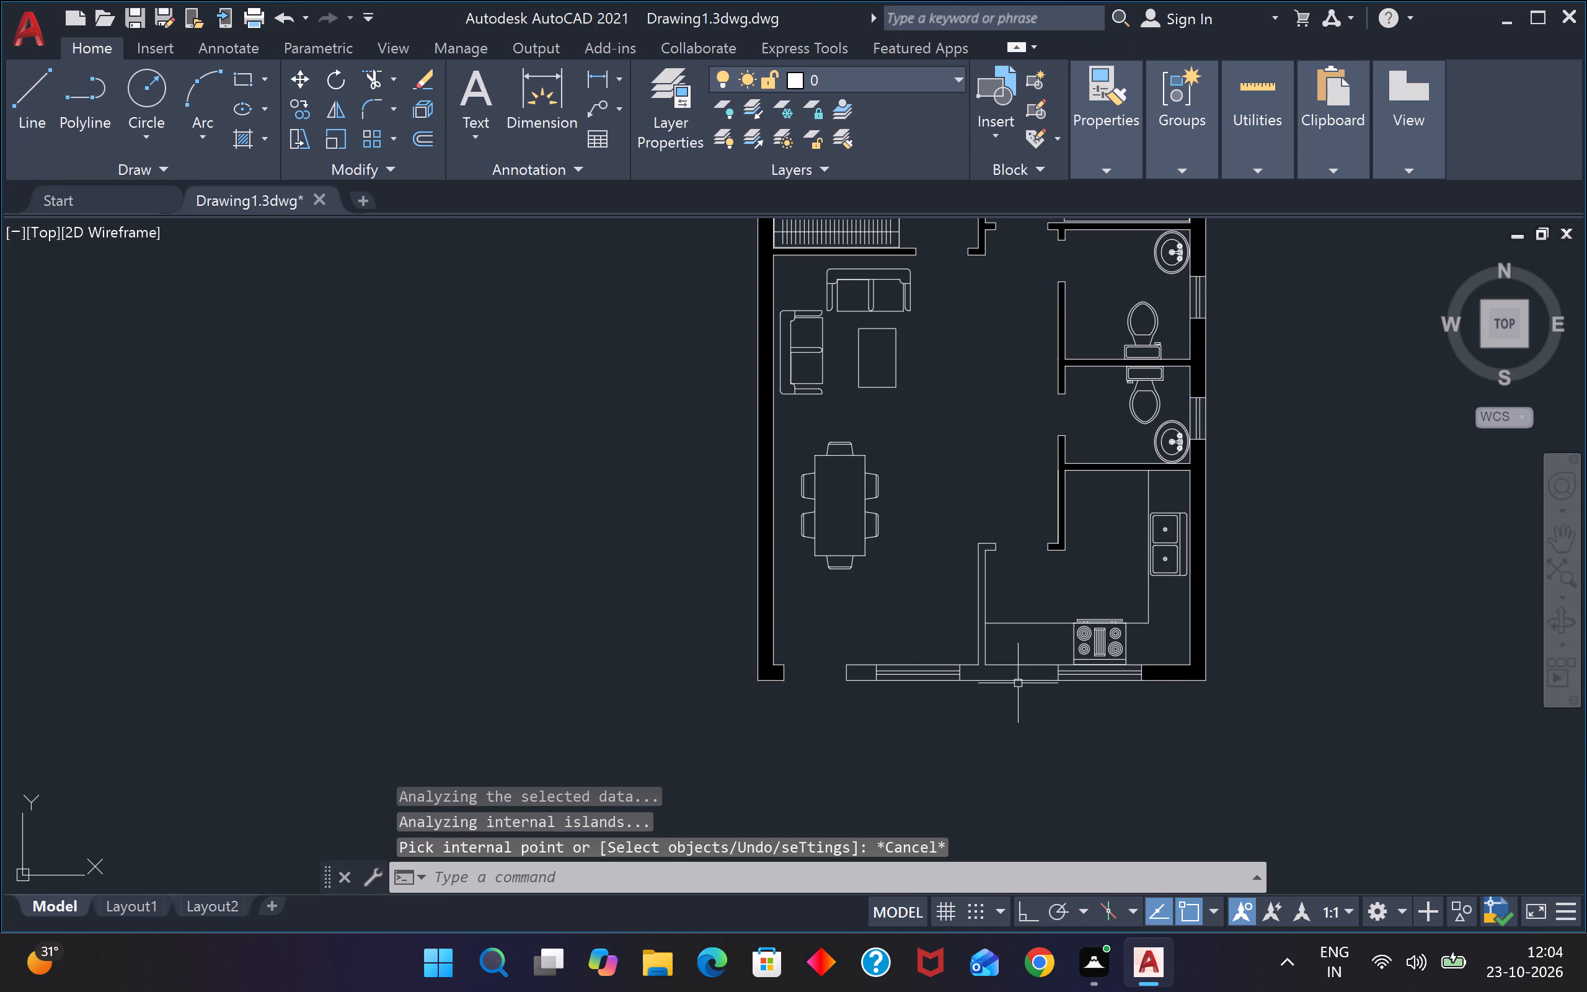
Hatch the south wall between the windows with the kitchen's west partition, and the short wall piece beside the entrance, solid black.
key(space)
click(1000, 670)
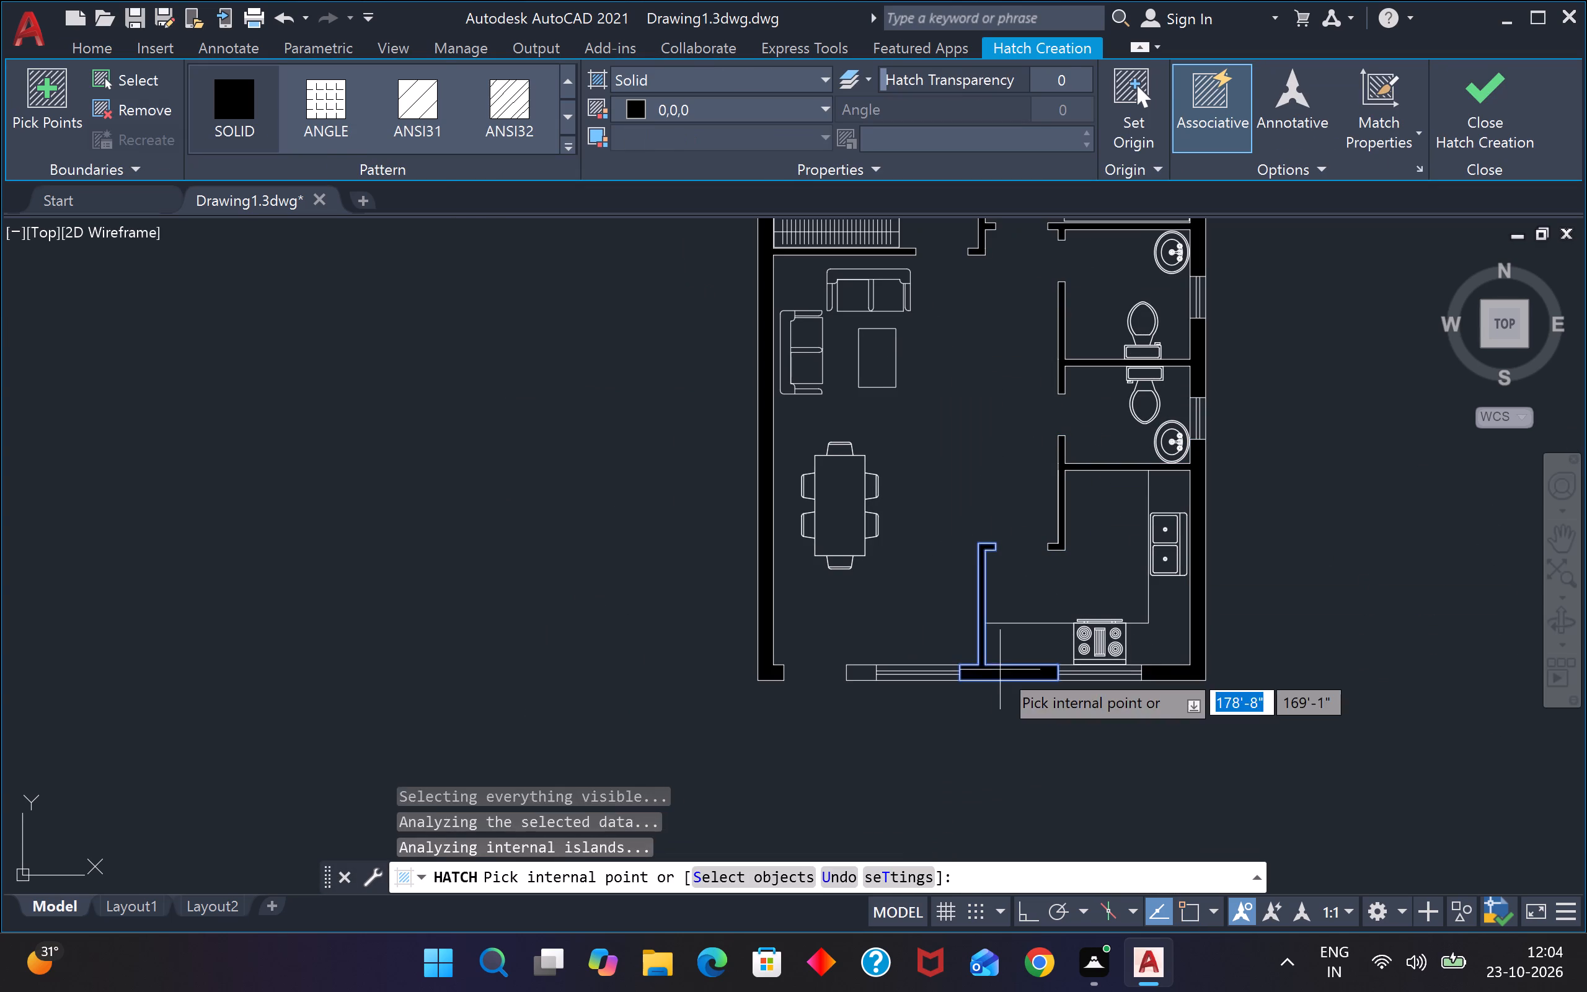
key(Escape)
key(Escape)
key(space)
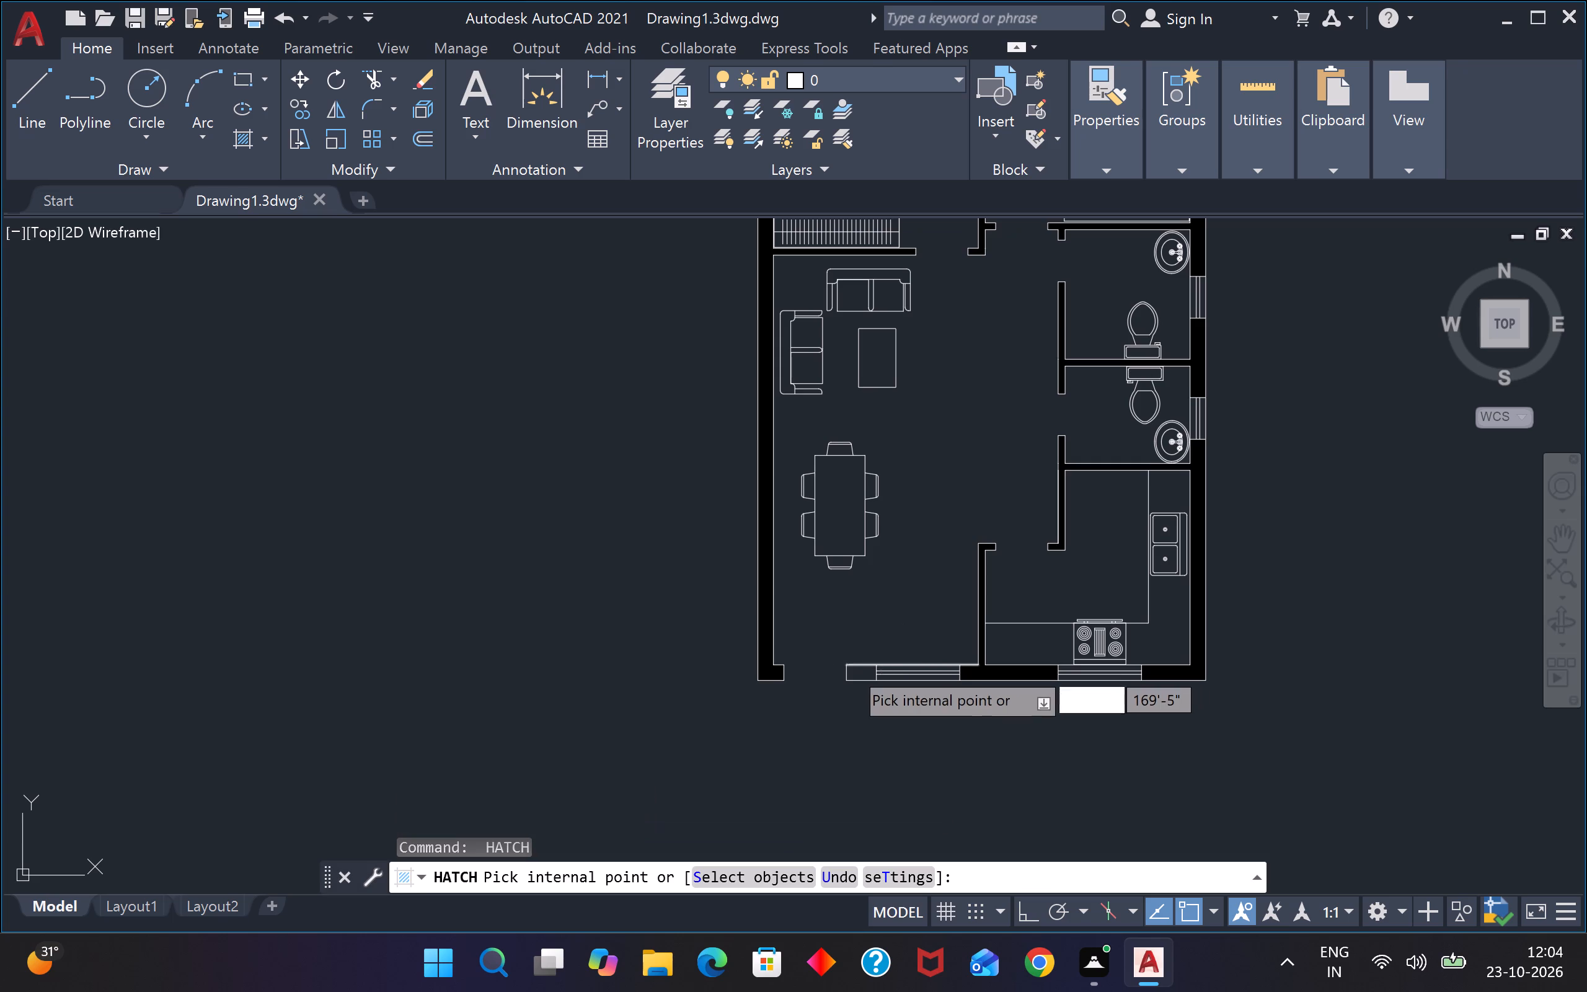
scroll(848, 668, up, 2)
click(853, 671)
scroll(854, 671, down, 4)
key(Escape)
key(Escape)
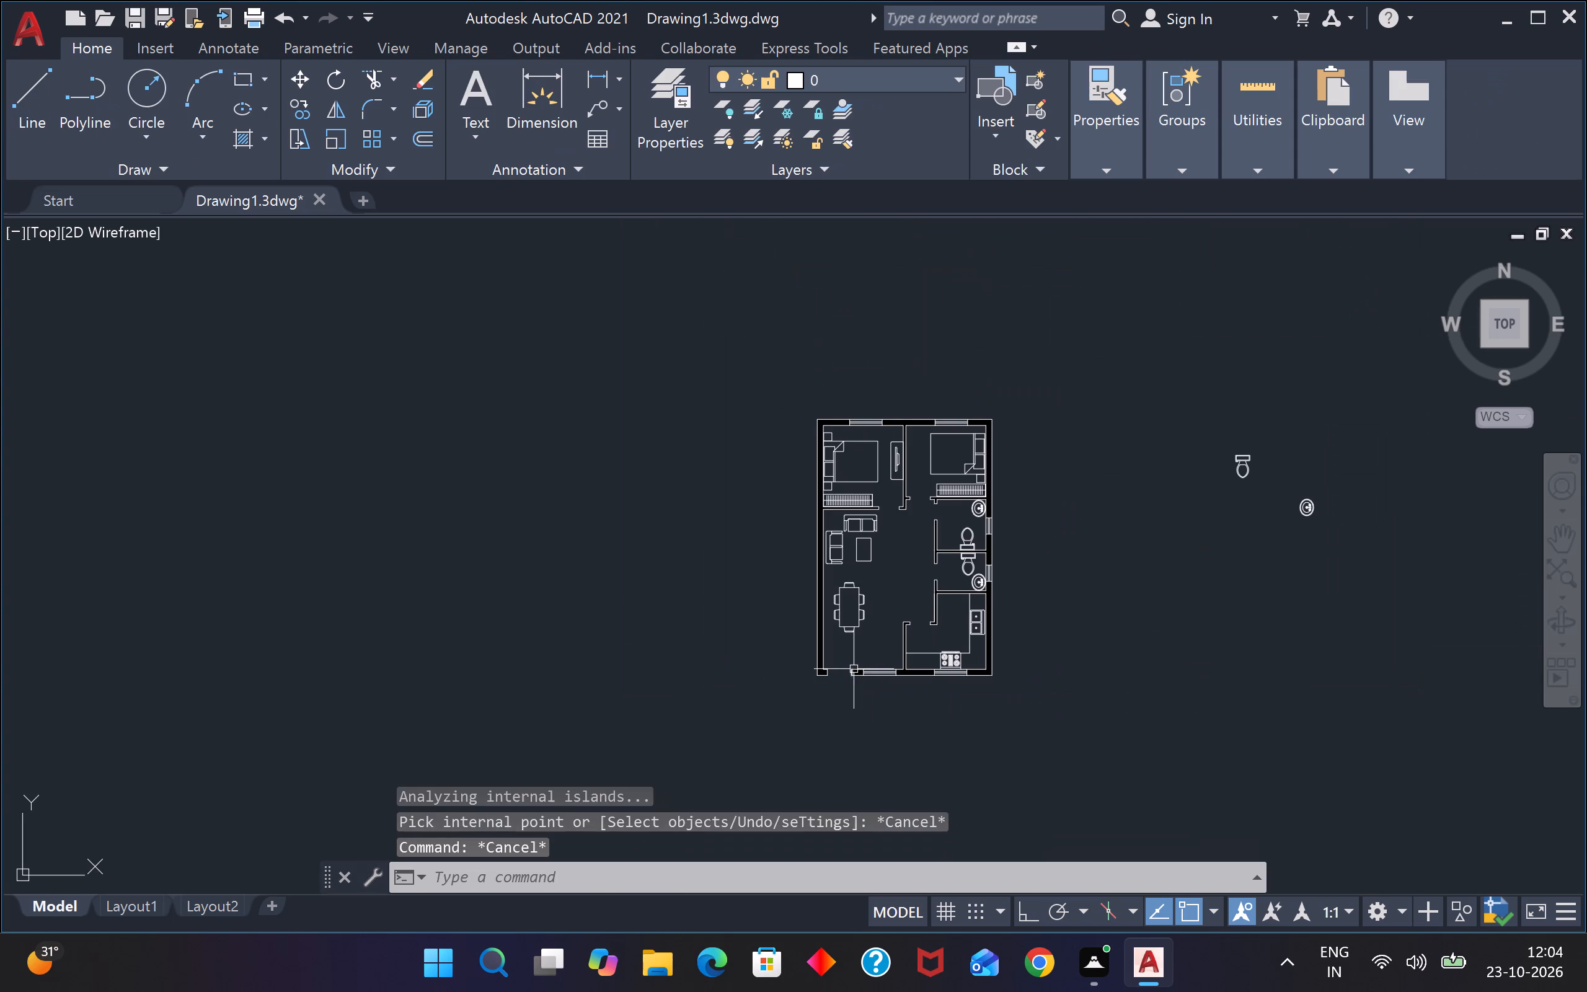
Erase the spare toilet, washbasin and faucet left outside the plan to the east.
click(1372, 363)
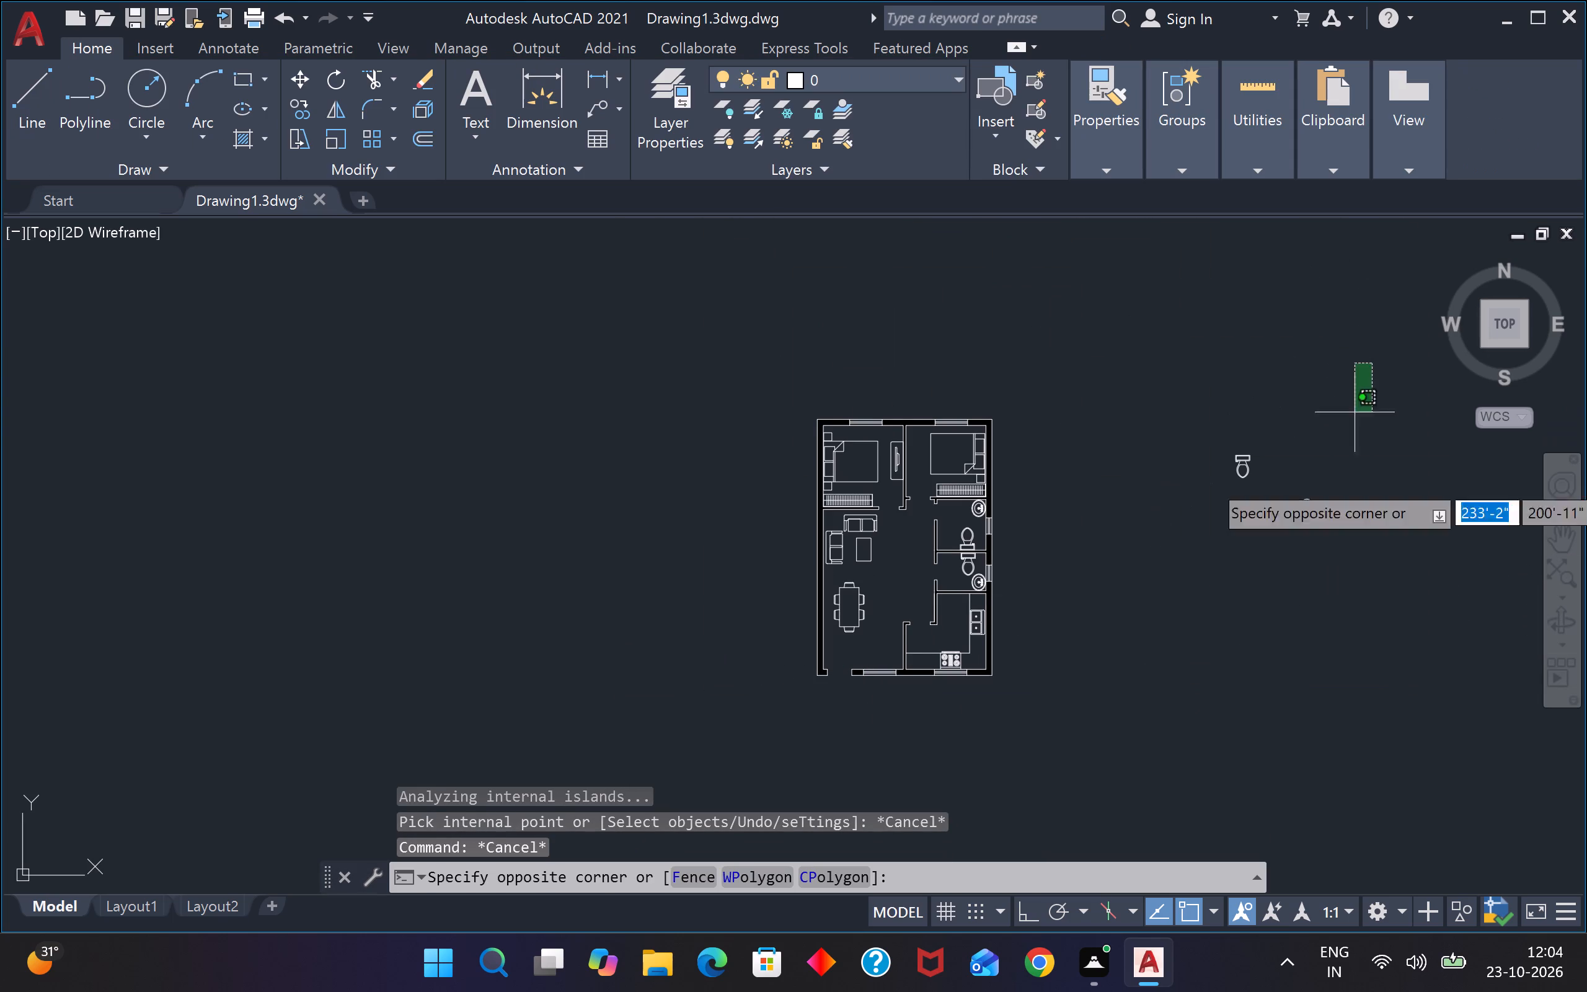
click(1179, 712)
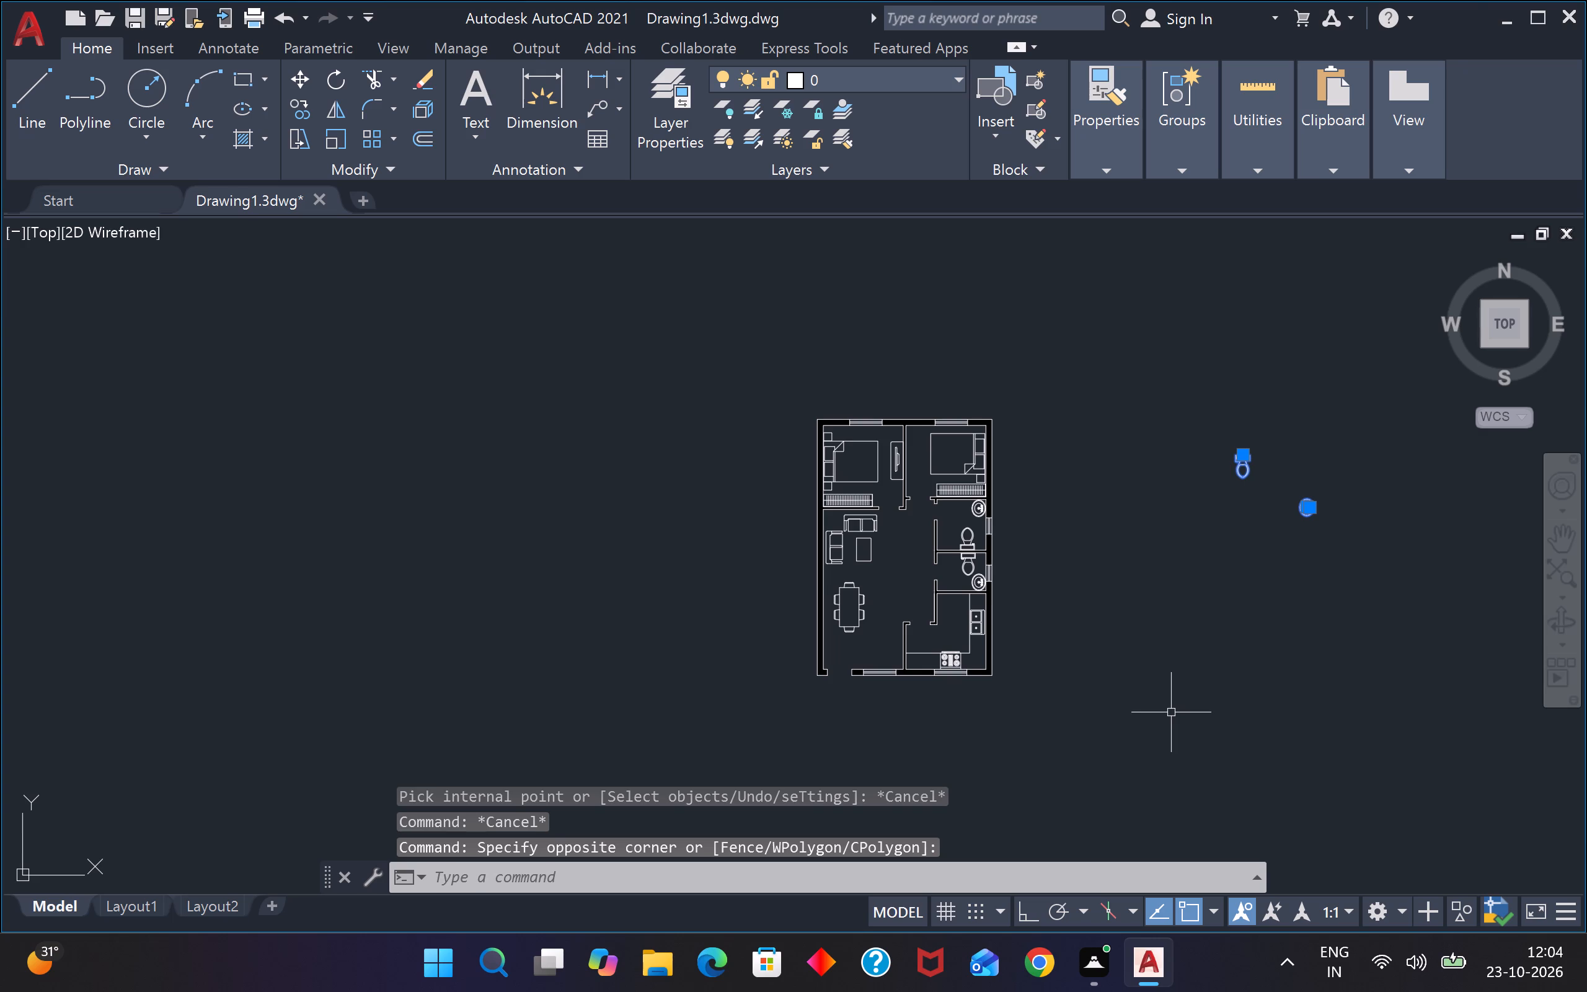
key(F9)
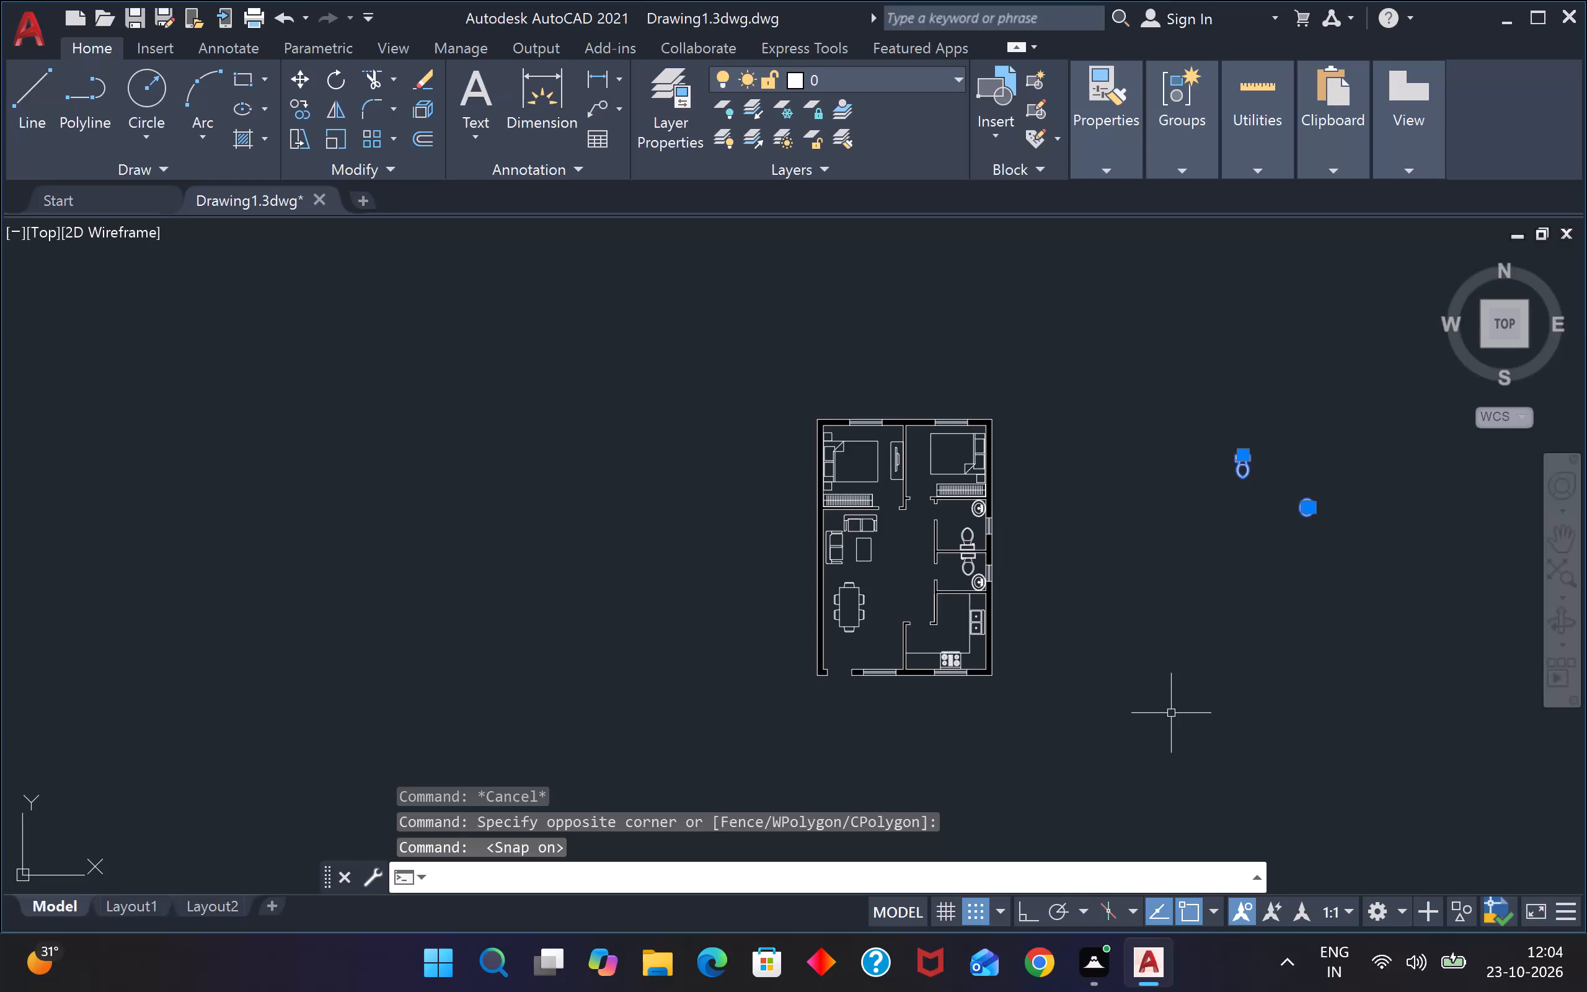
text(e)
key(space)
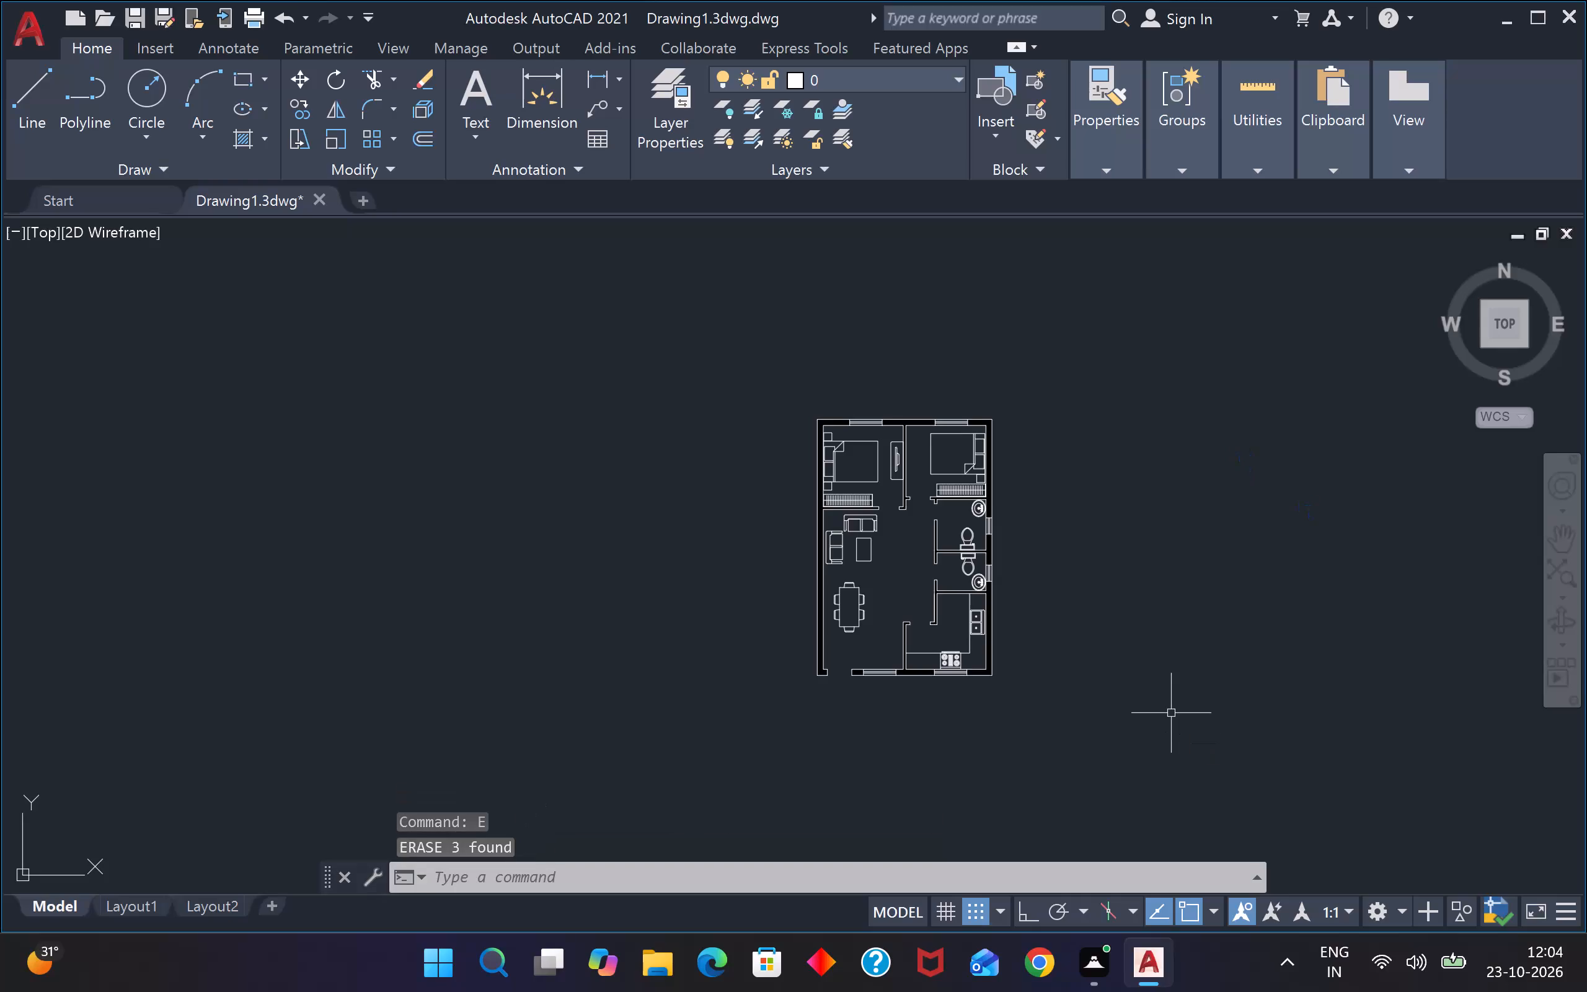
key(Escape)
key(Escape)
scroll(867, 543, up, 2)
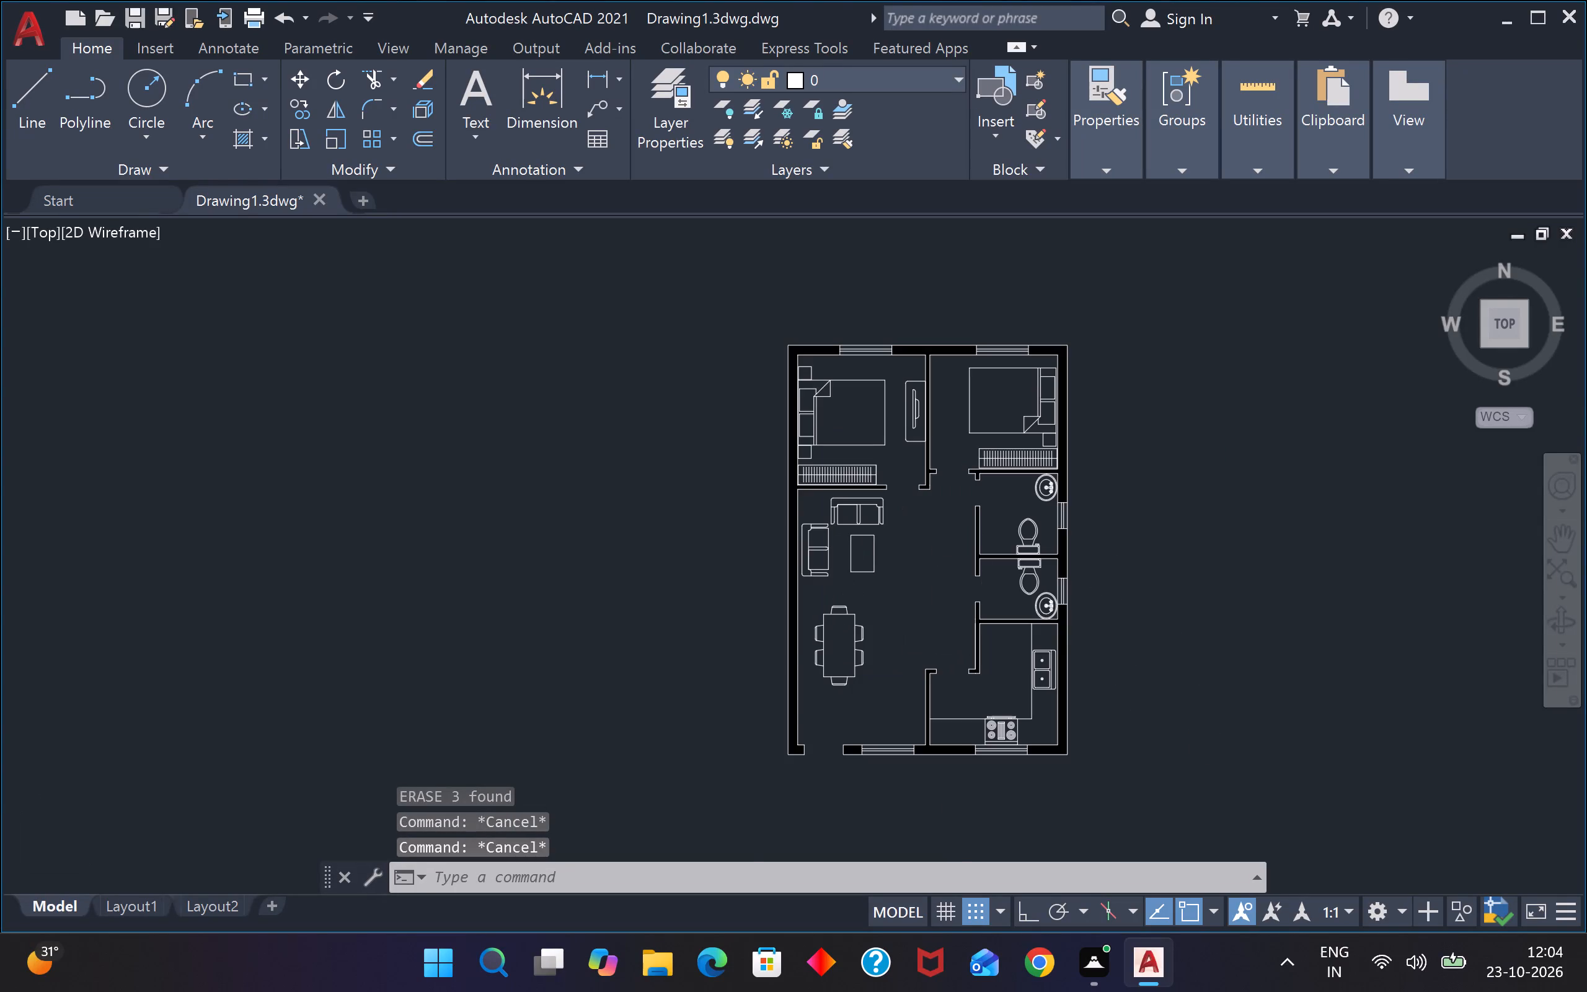
Quick-measure the door openings and wall gaps across the plan, from the bedrooms past the bathrooms and kitchen to the entrance.
click(1282, 99)
click(1272, 219)
scroll(1031, 415, up, 3)
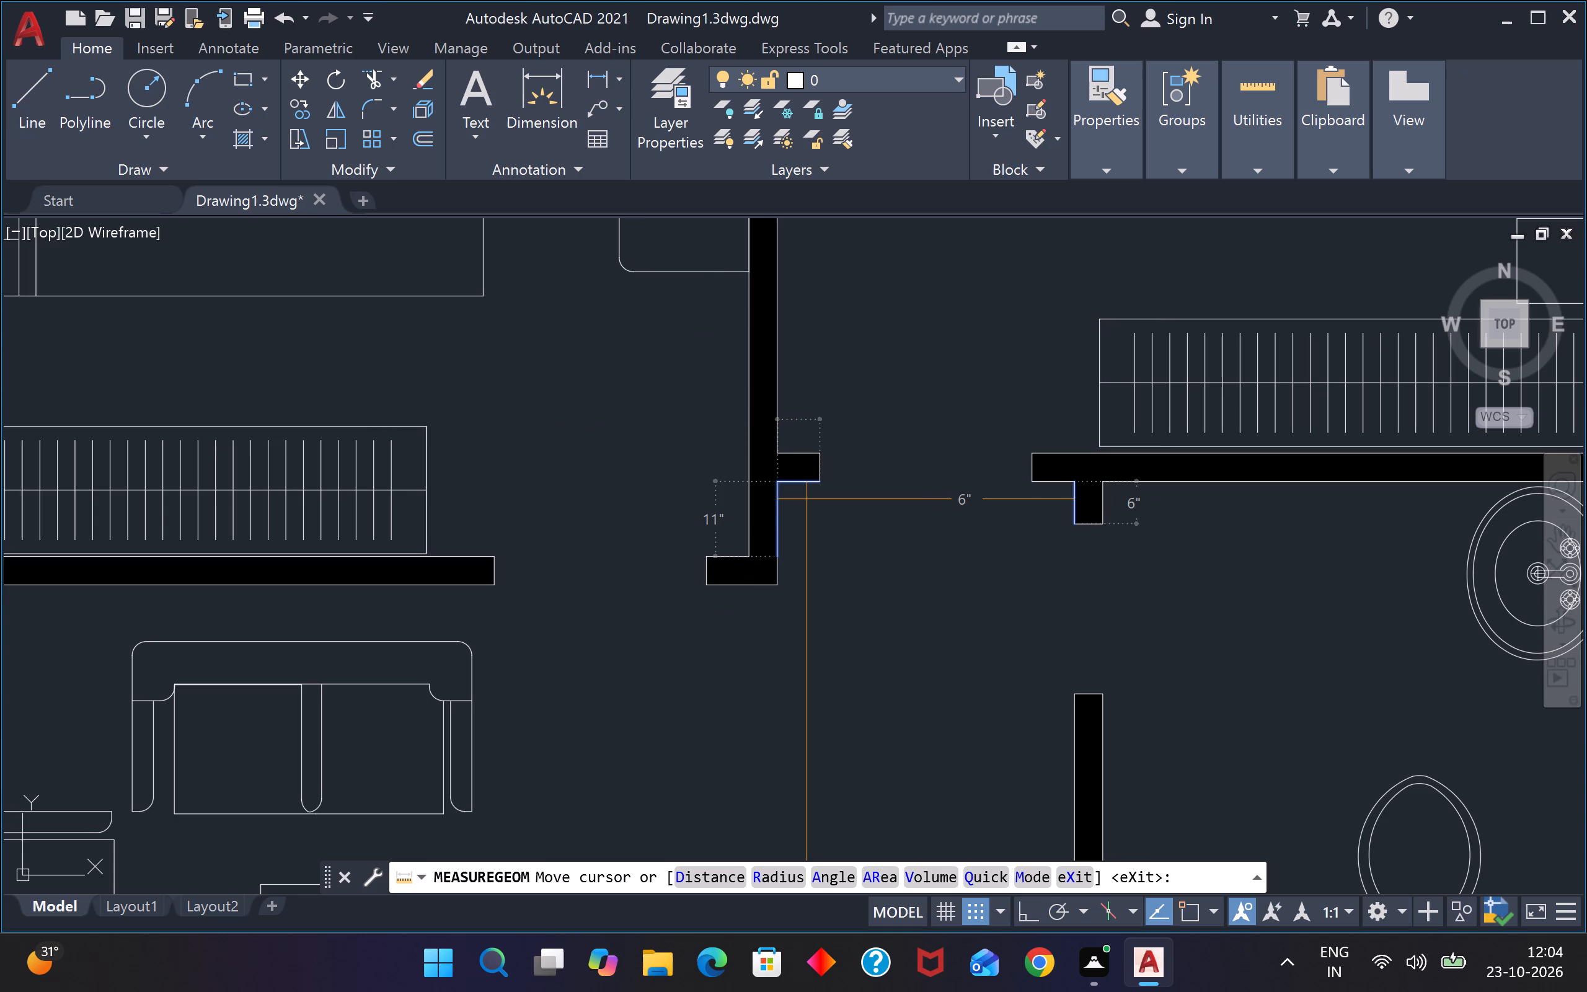
key(Escape)
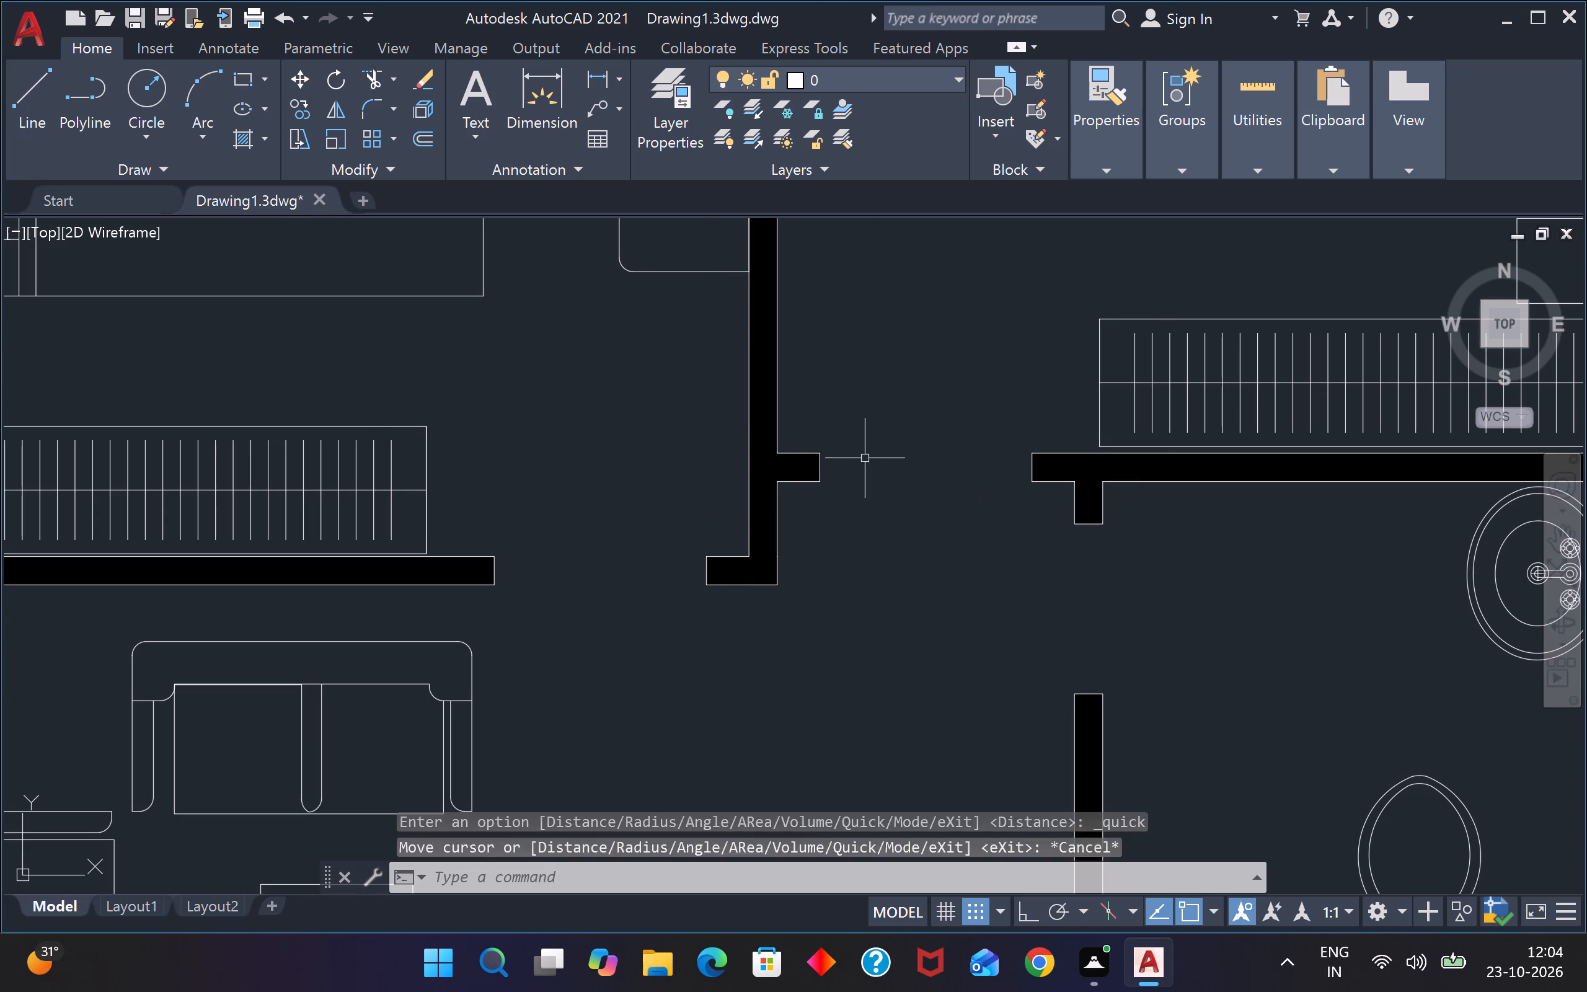
key(Escape)
click(1246, 142)
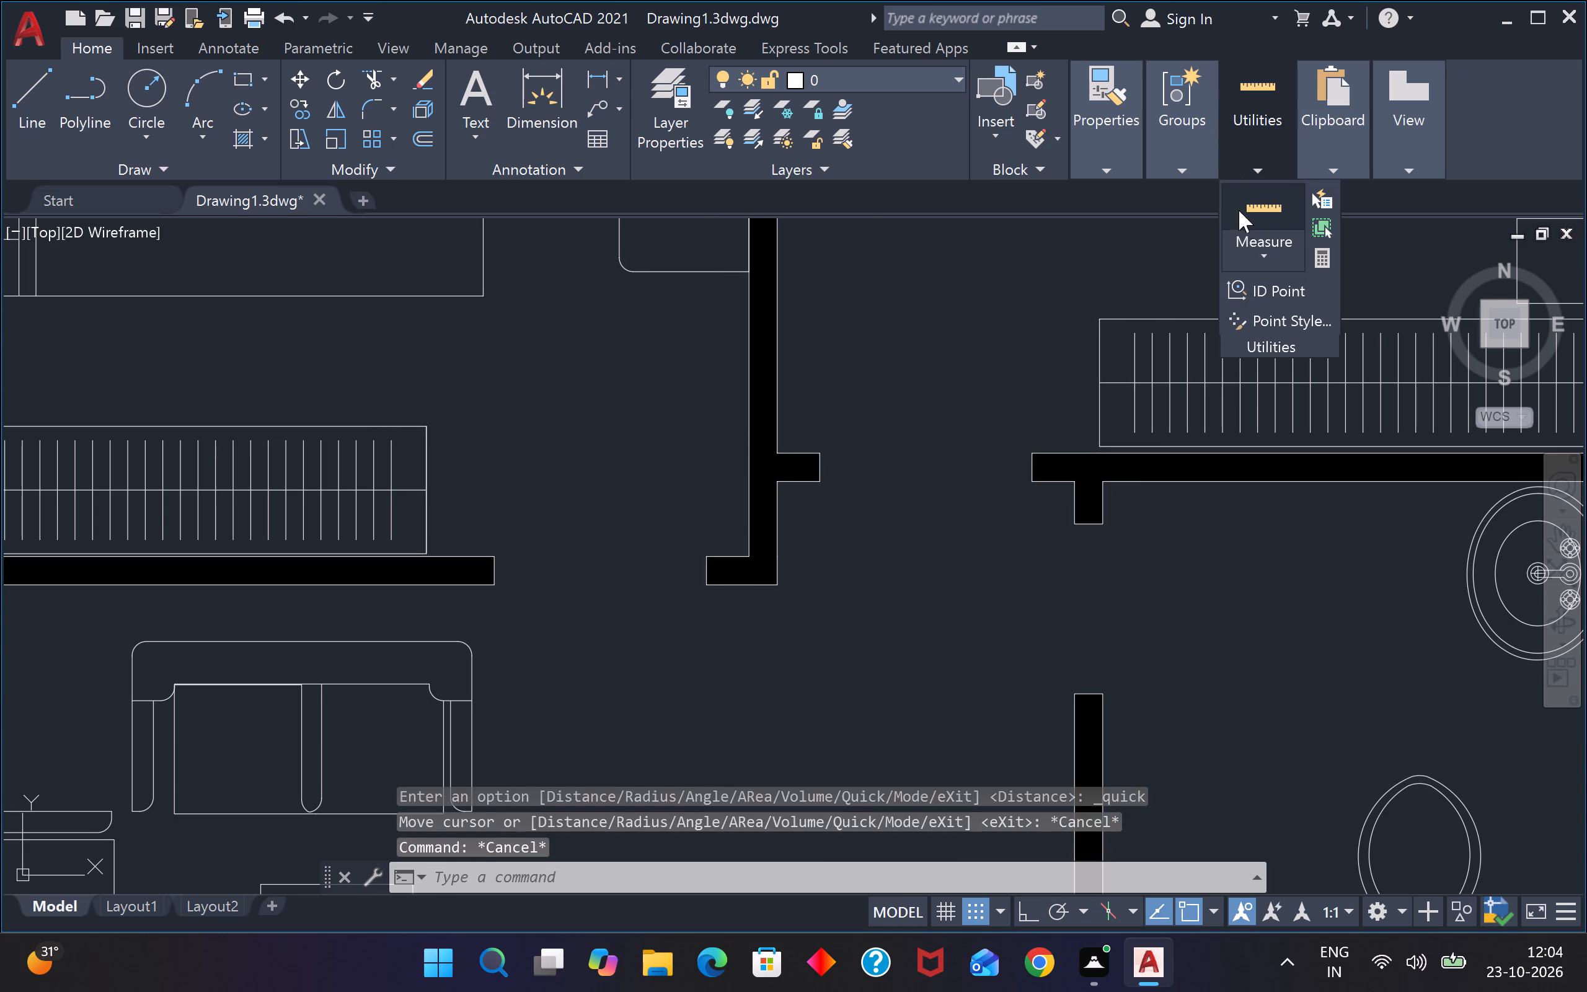
click(1249, 252)
click(1280, 314)
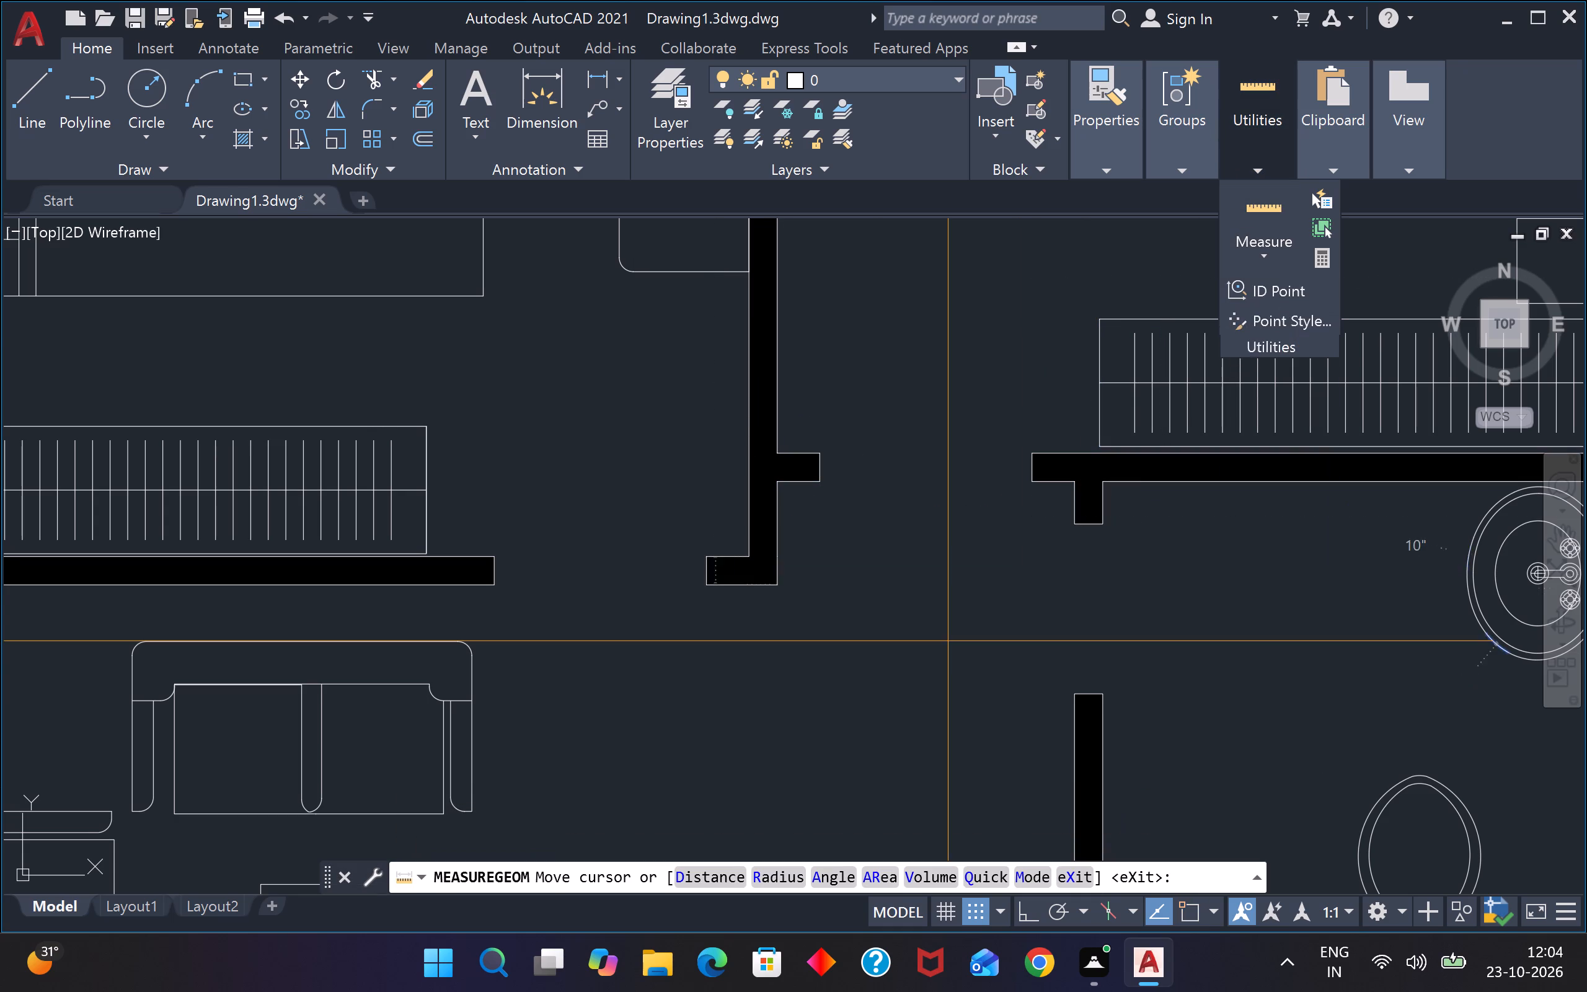
scroll(960, 560, down, 3)
scroll(1002, 580, up, 2)
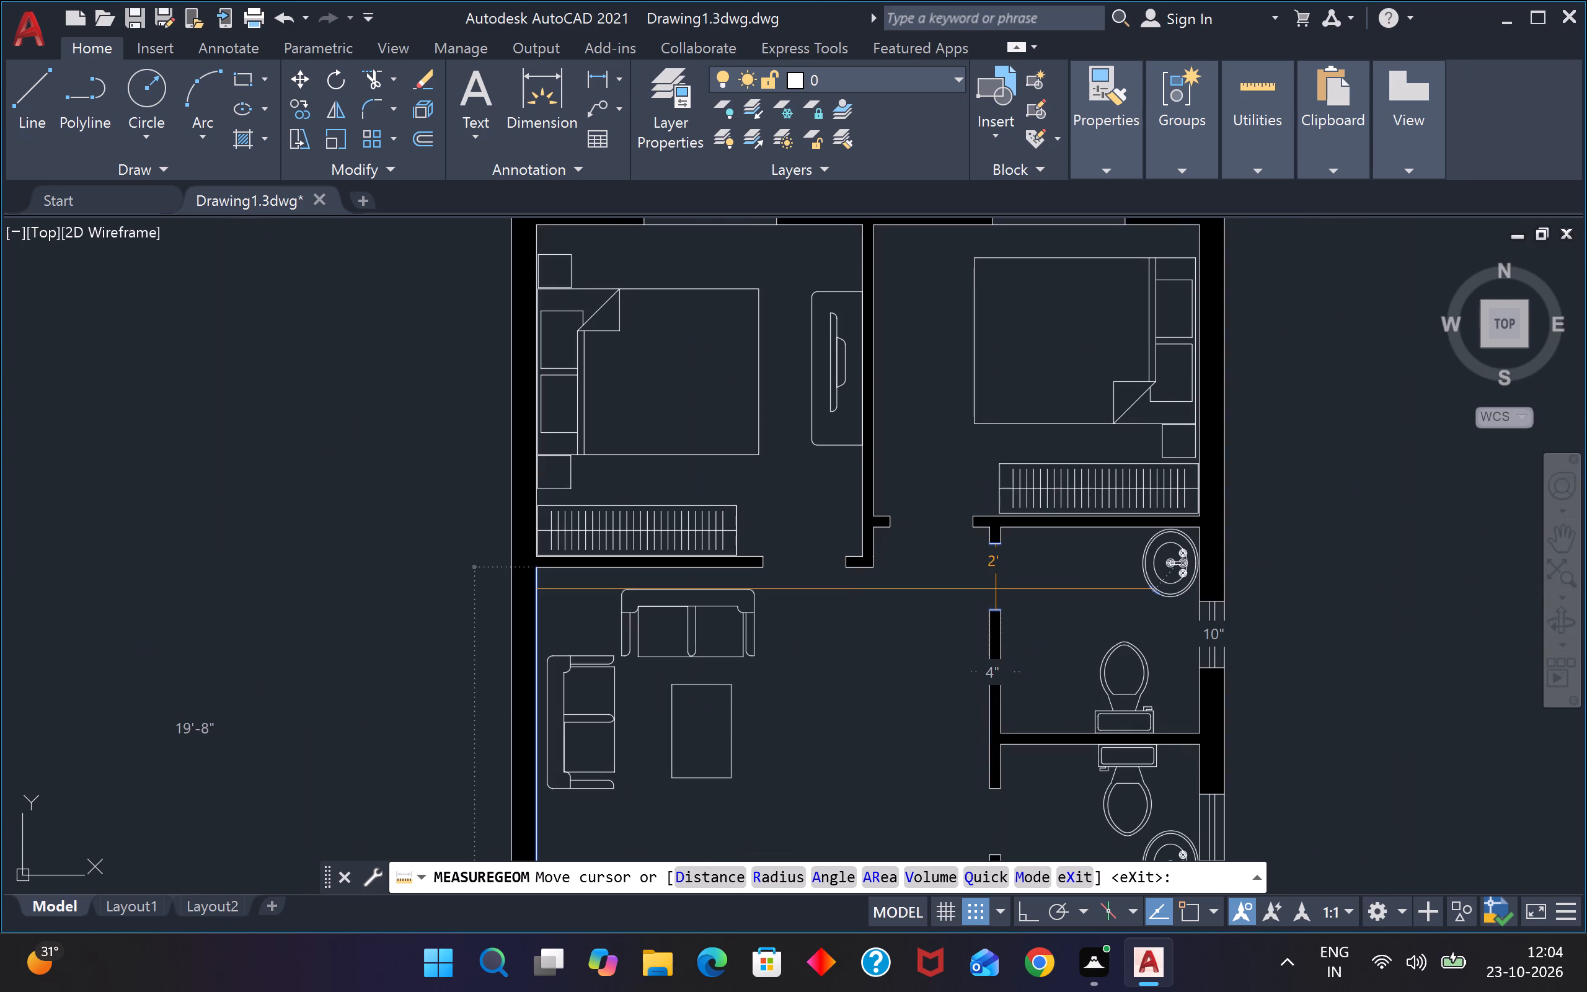
scroll(999, 577, down, 3)
scroll(1004, 675, up, 2)
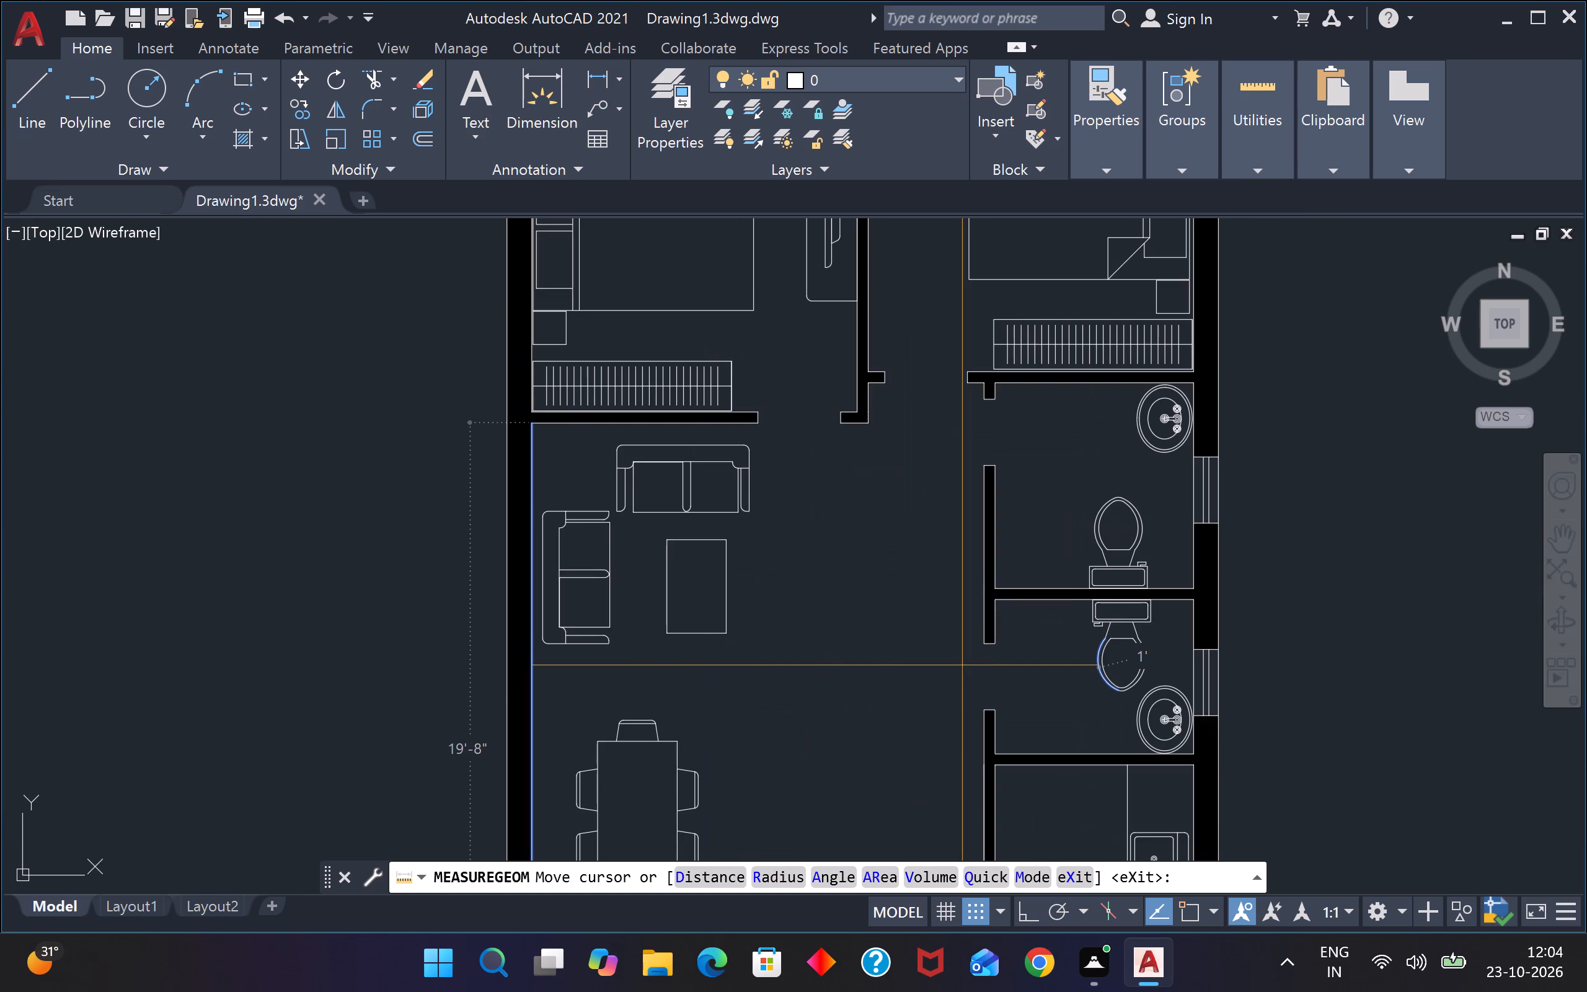
scroll(996, 657, down, 3)
scroll(978, 695, up, 3)
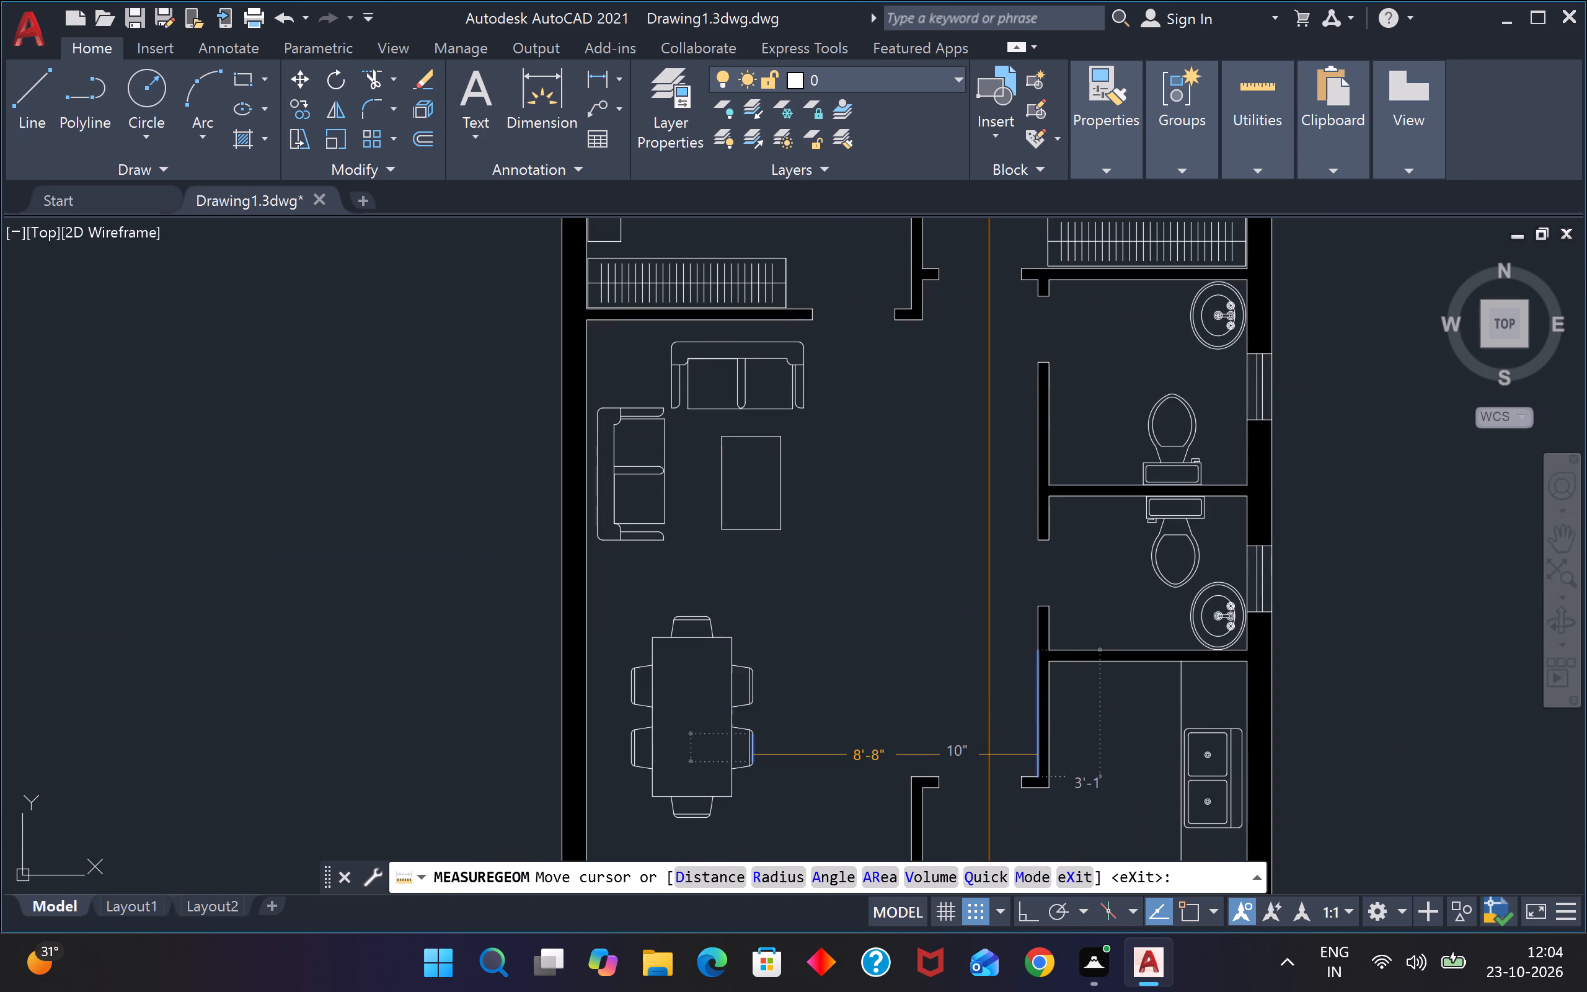
scroll(968, 748, down, 4)
scroll(939, 798, up, 4)
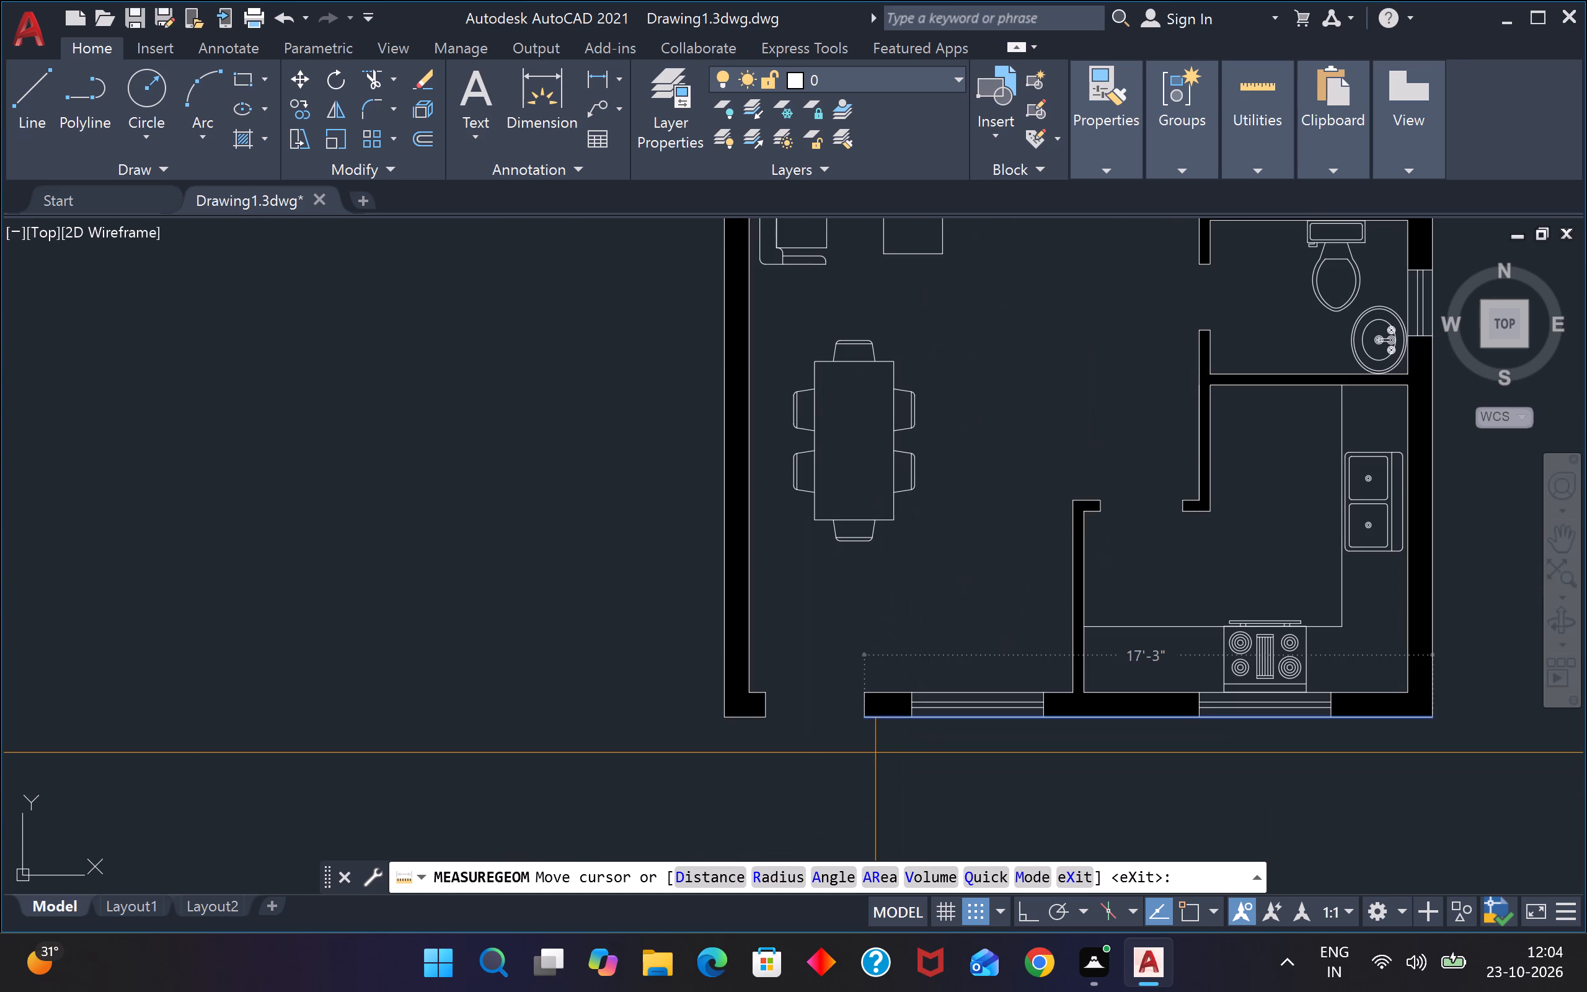
scroll(875, 684, down, 4)
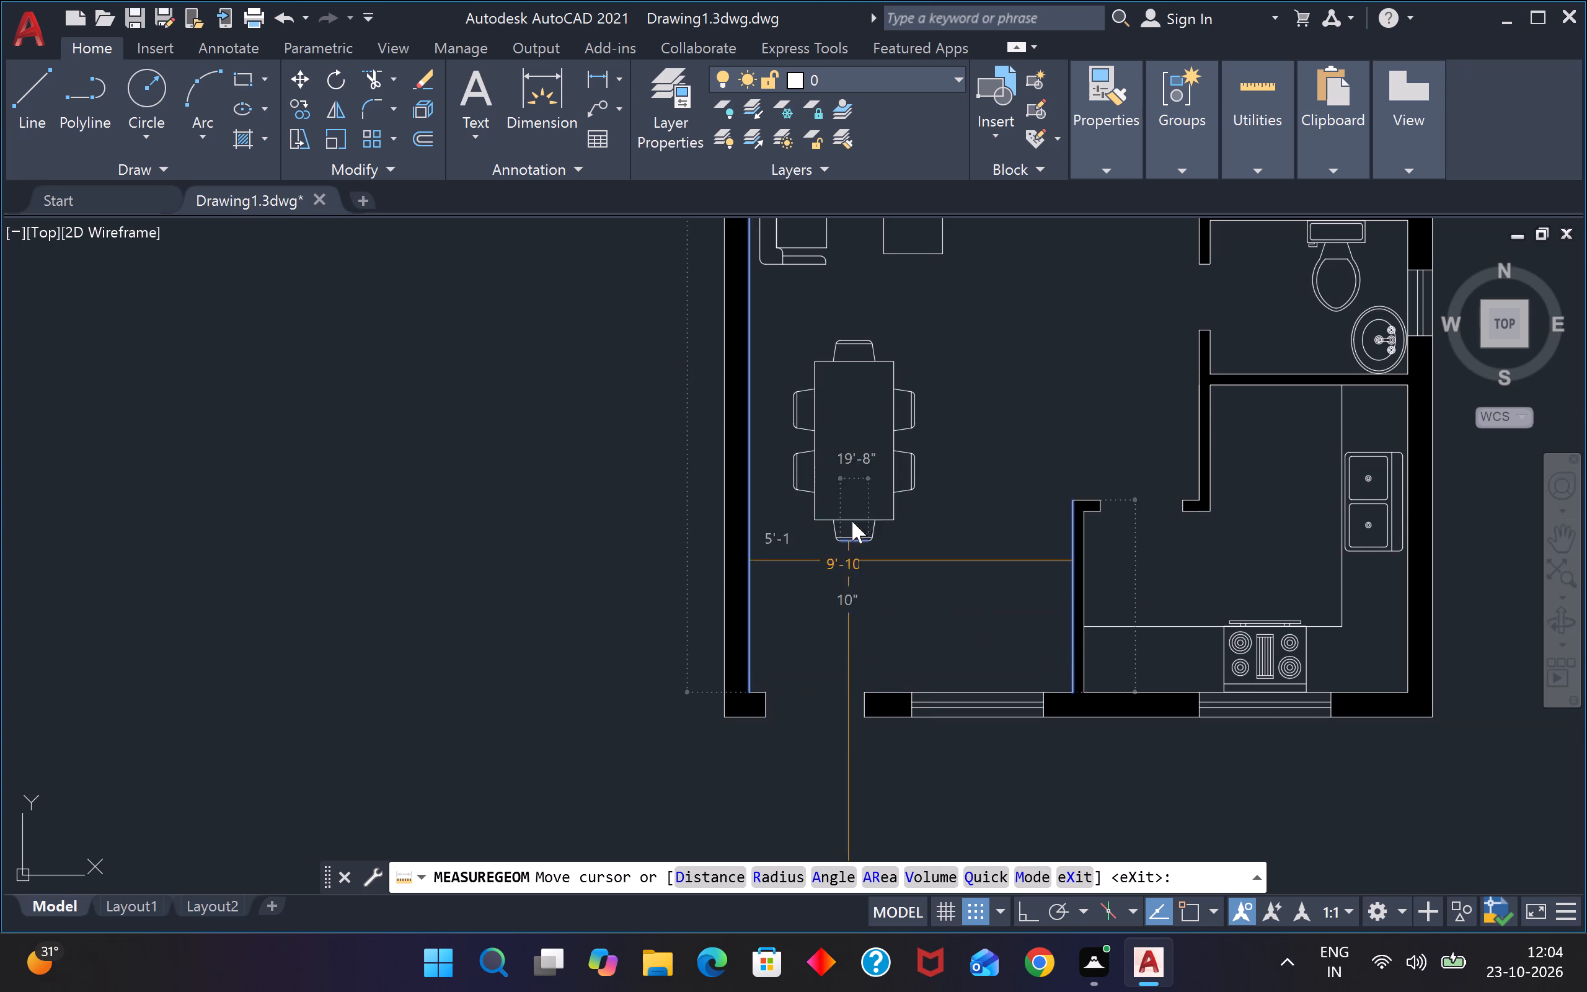
scroll(844, 495, down, 3)
key(Escape)
key(Escape)
key(Escape)
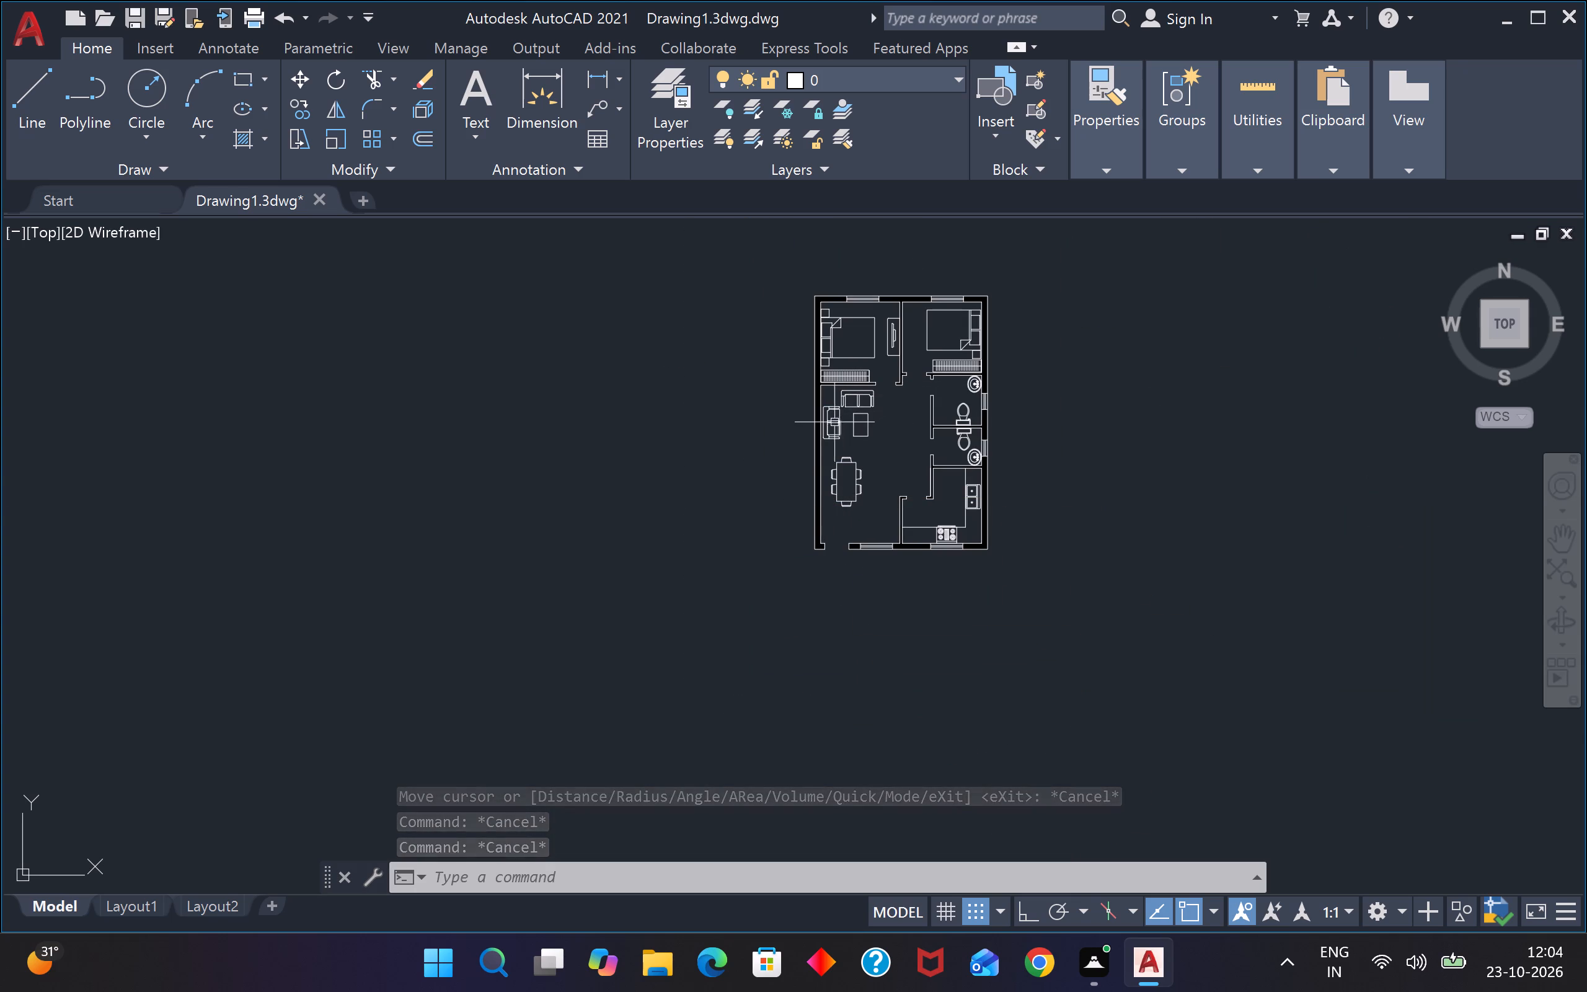
key(Escape)
Place three Door - Imperial blocks from the architectural tool palette in a row outside the plan's west wall.
key(ctrl+3)
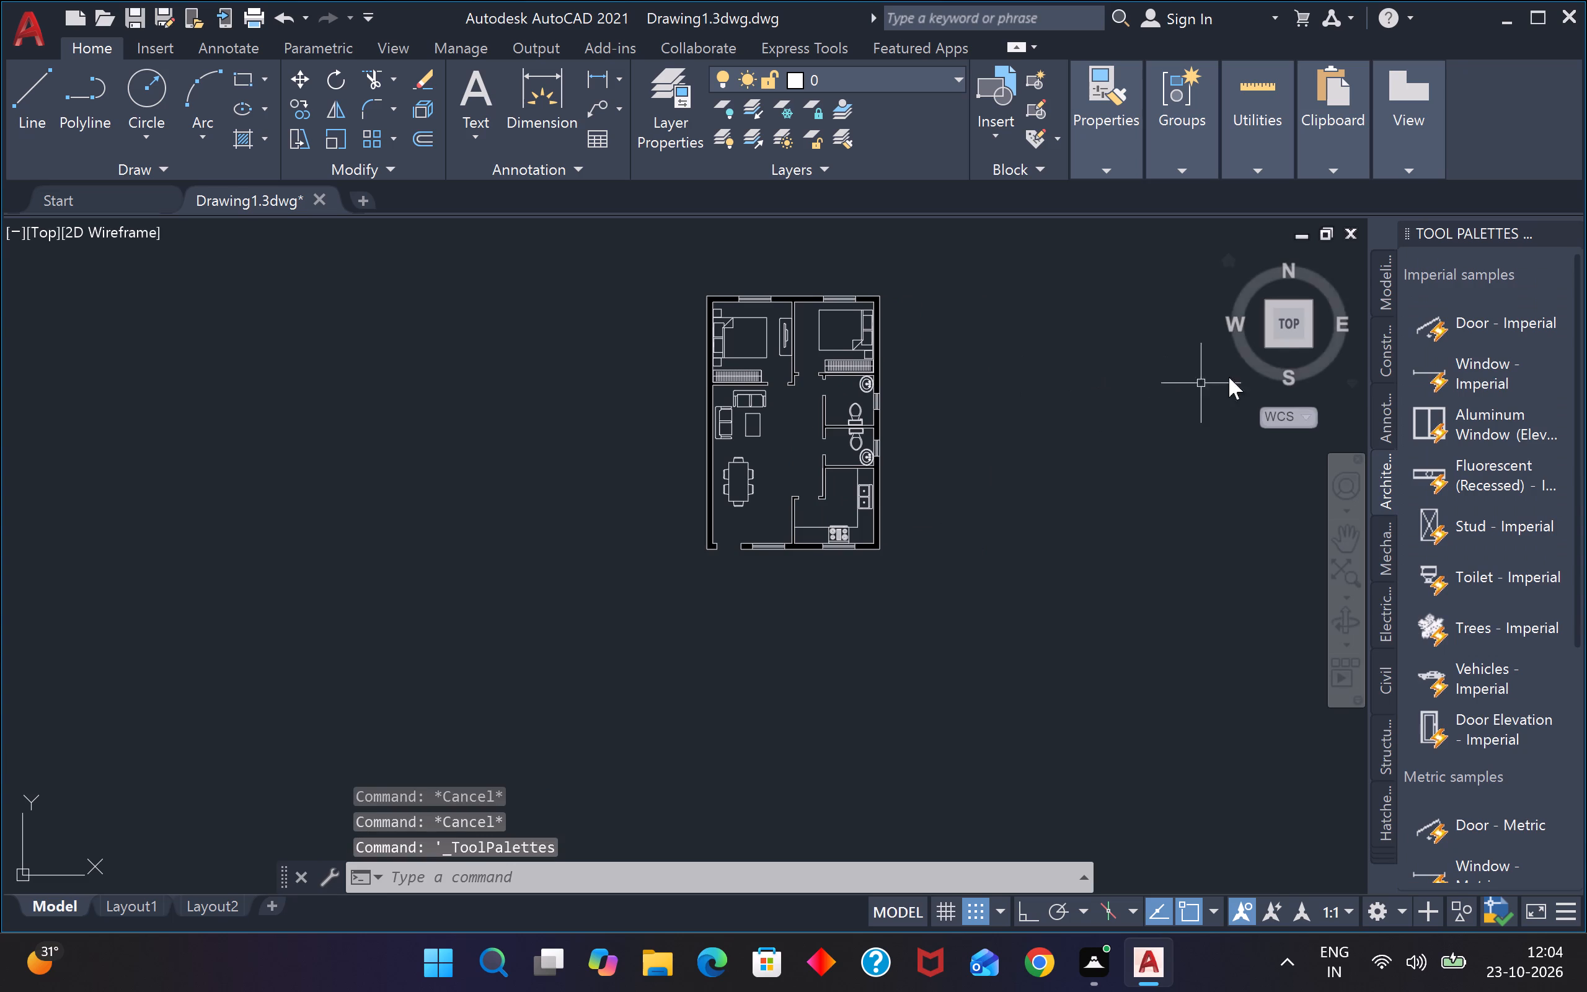
drag(1459, 335, 570, 402)
drag(1487, 330, 845, 386)
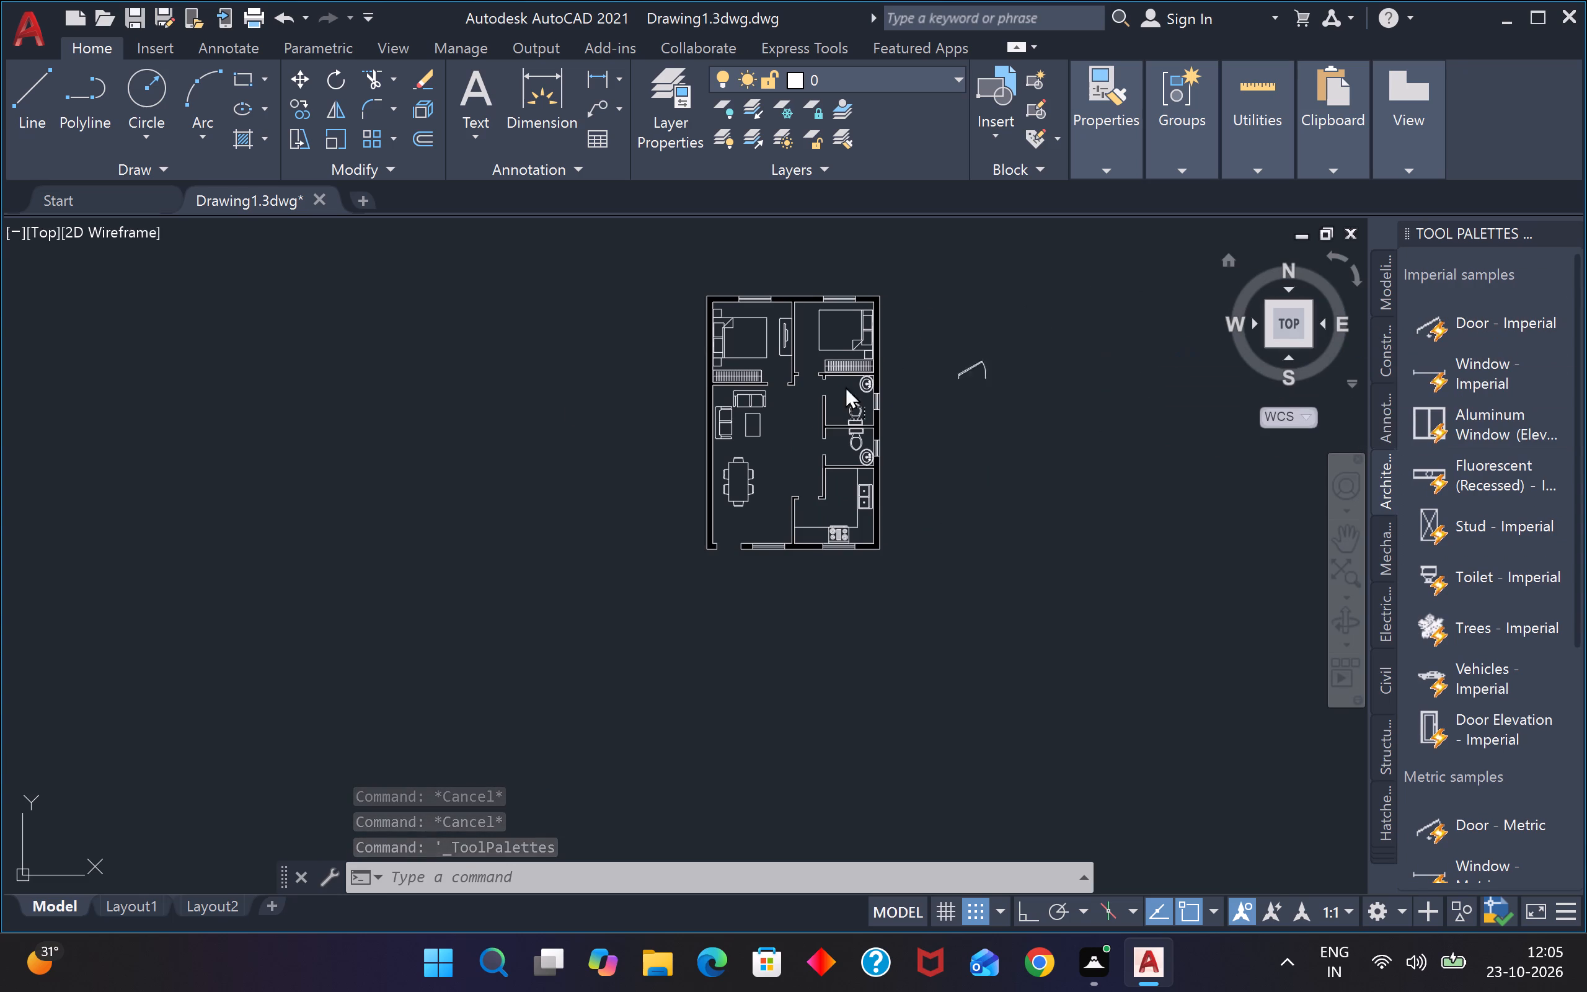
drag(845, 386, 580, 409)
drag(1460, 322, 1252, 358)
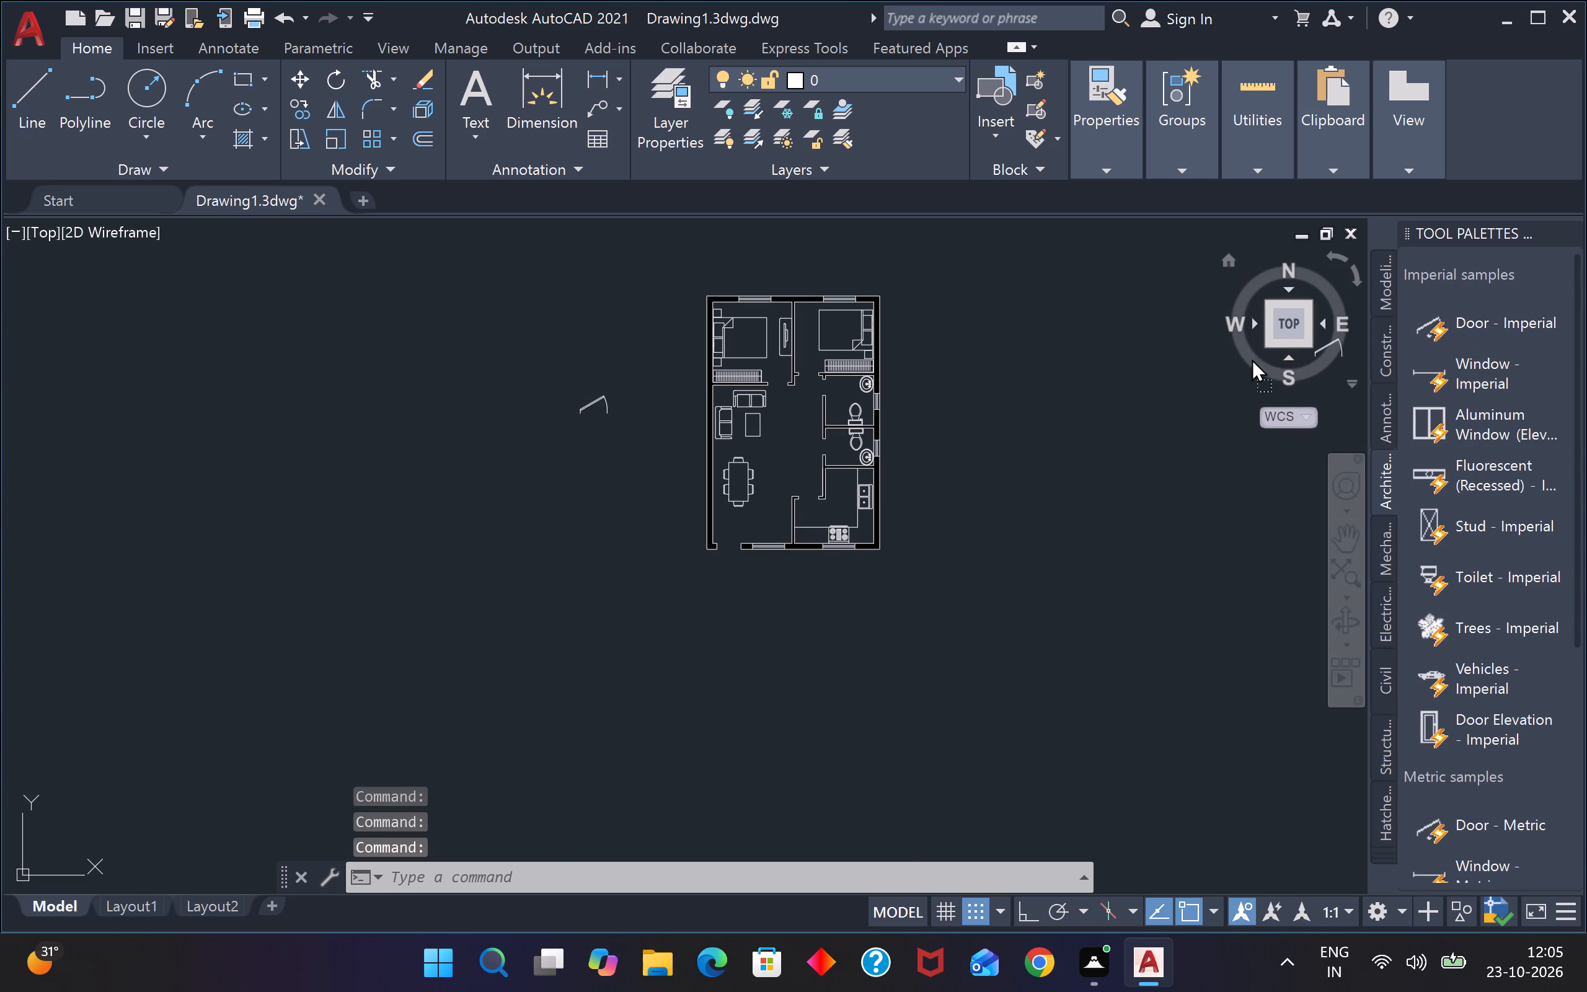
drag(1252, 358, 530, 410)
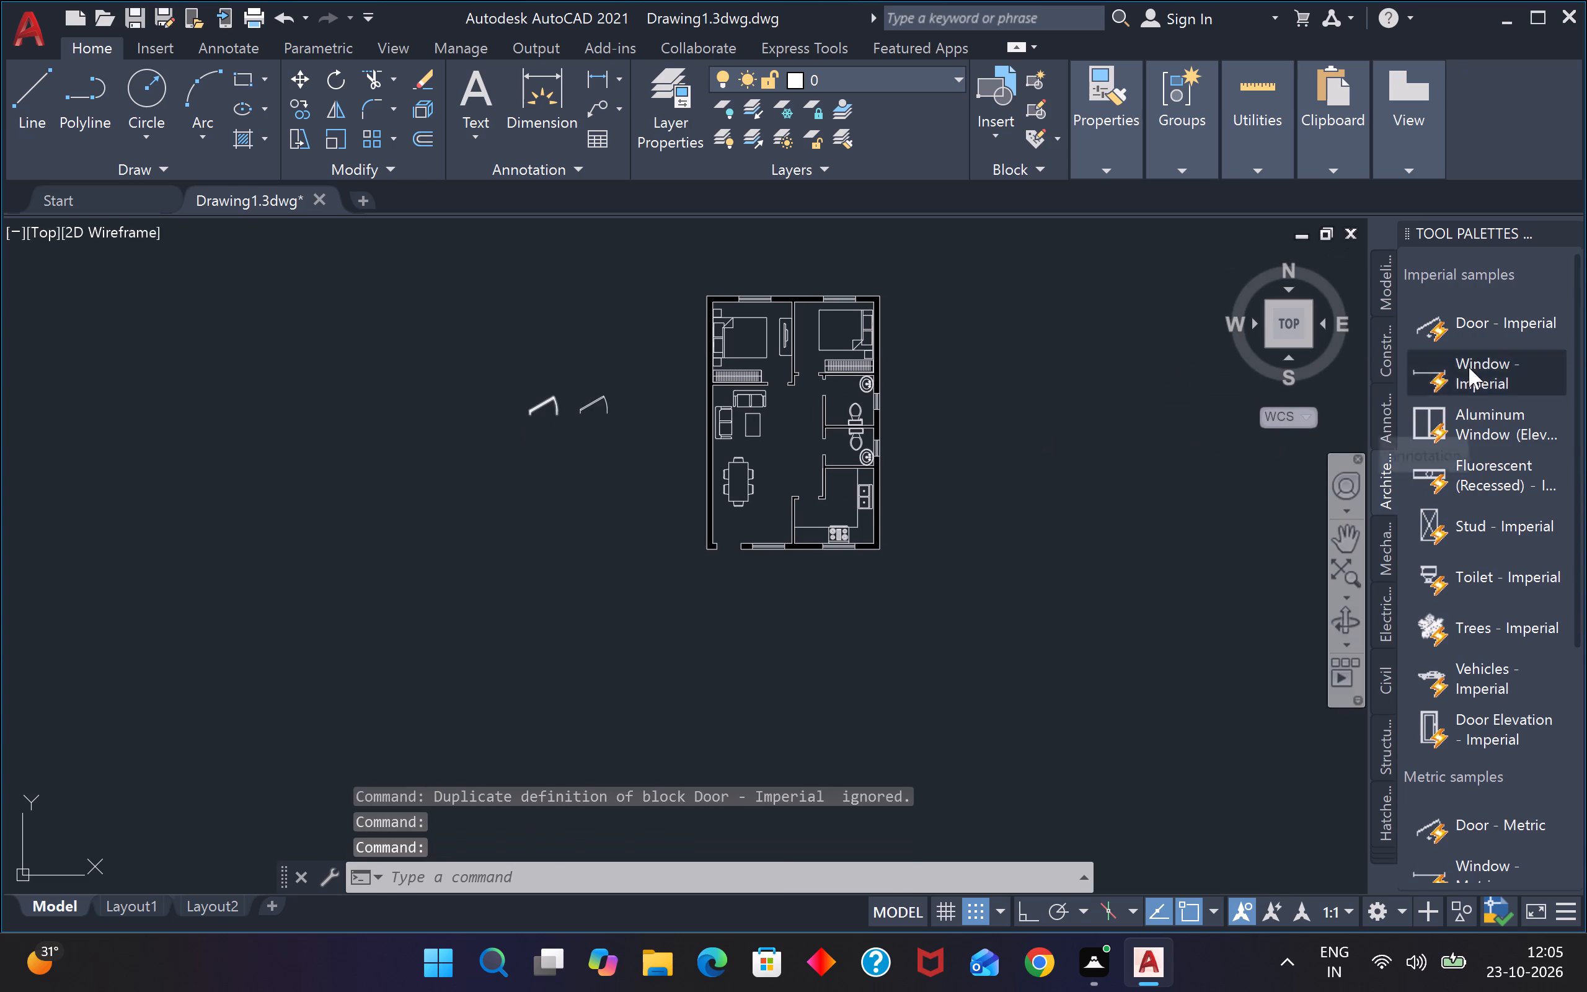
drag(1465, 321, 560, 384)
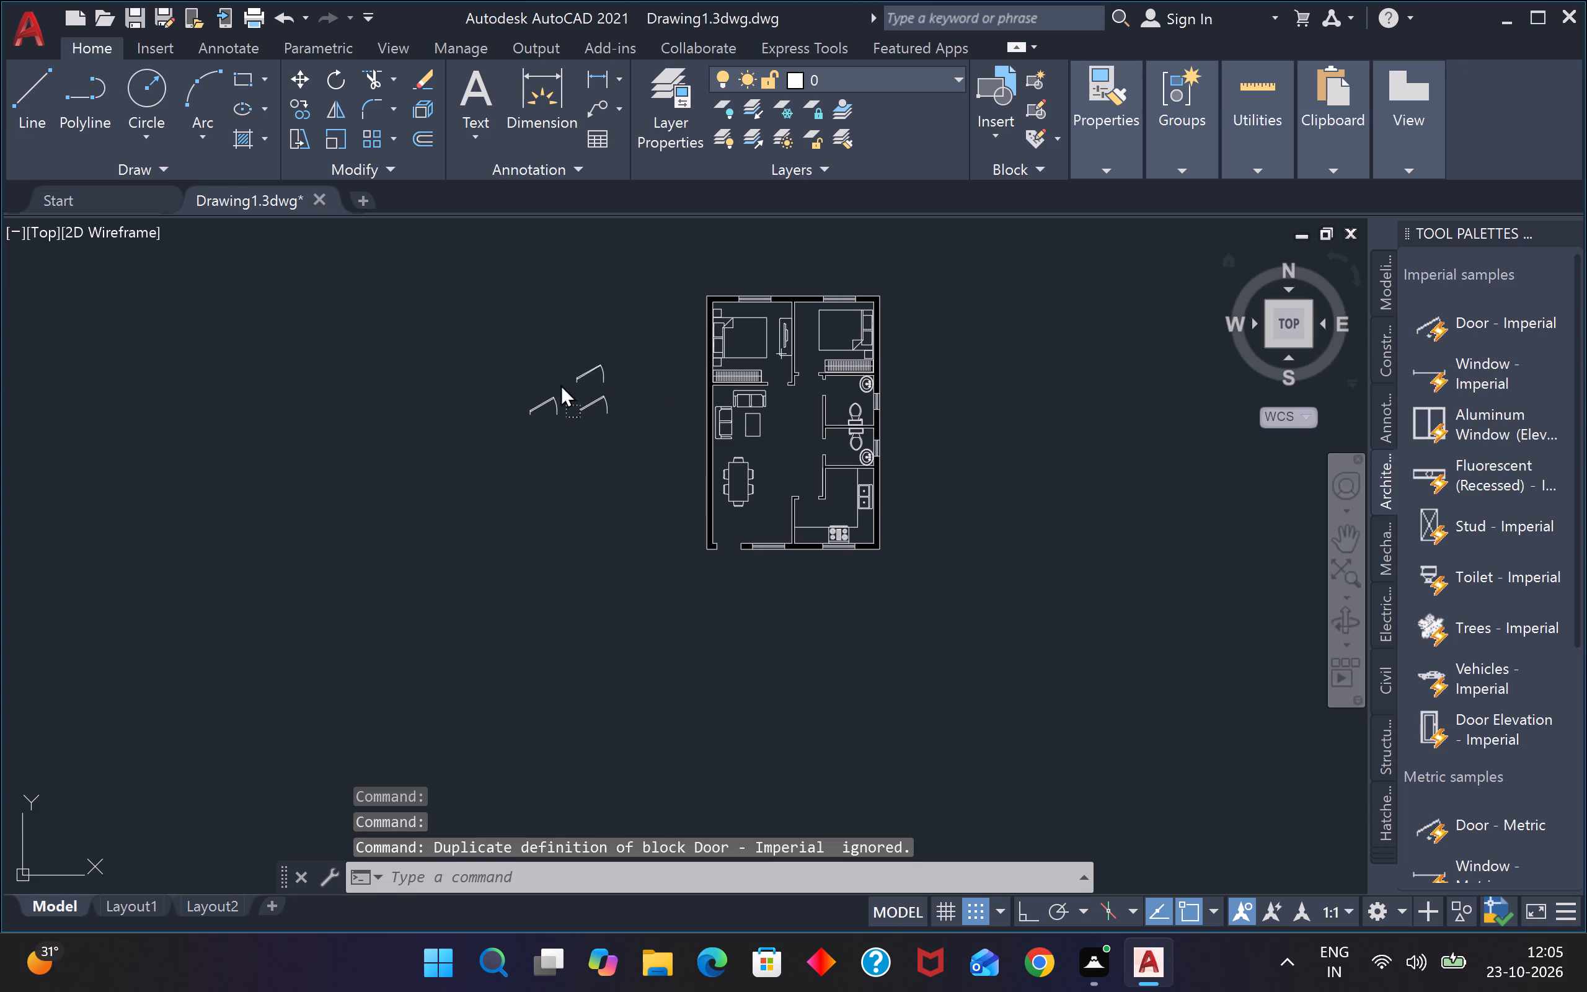
drag(560, 384, 480, 408)
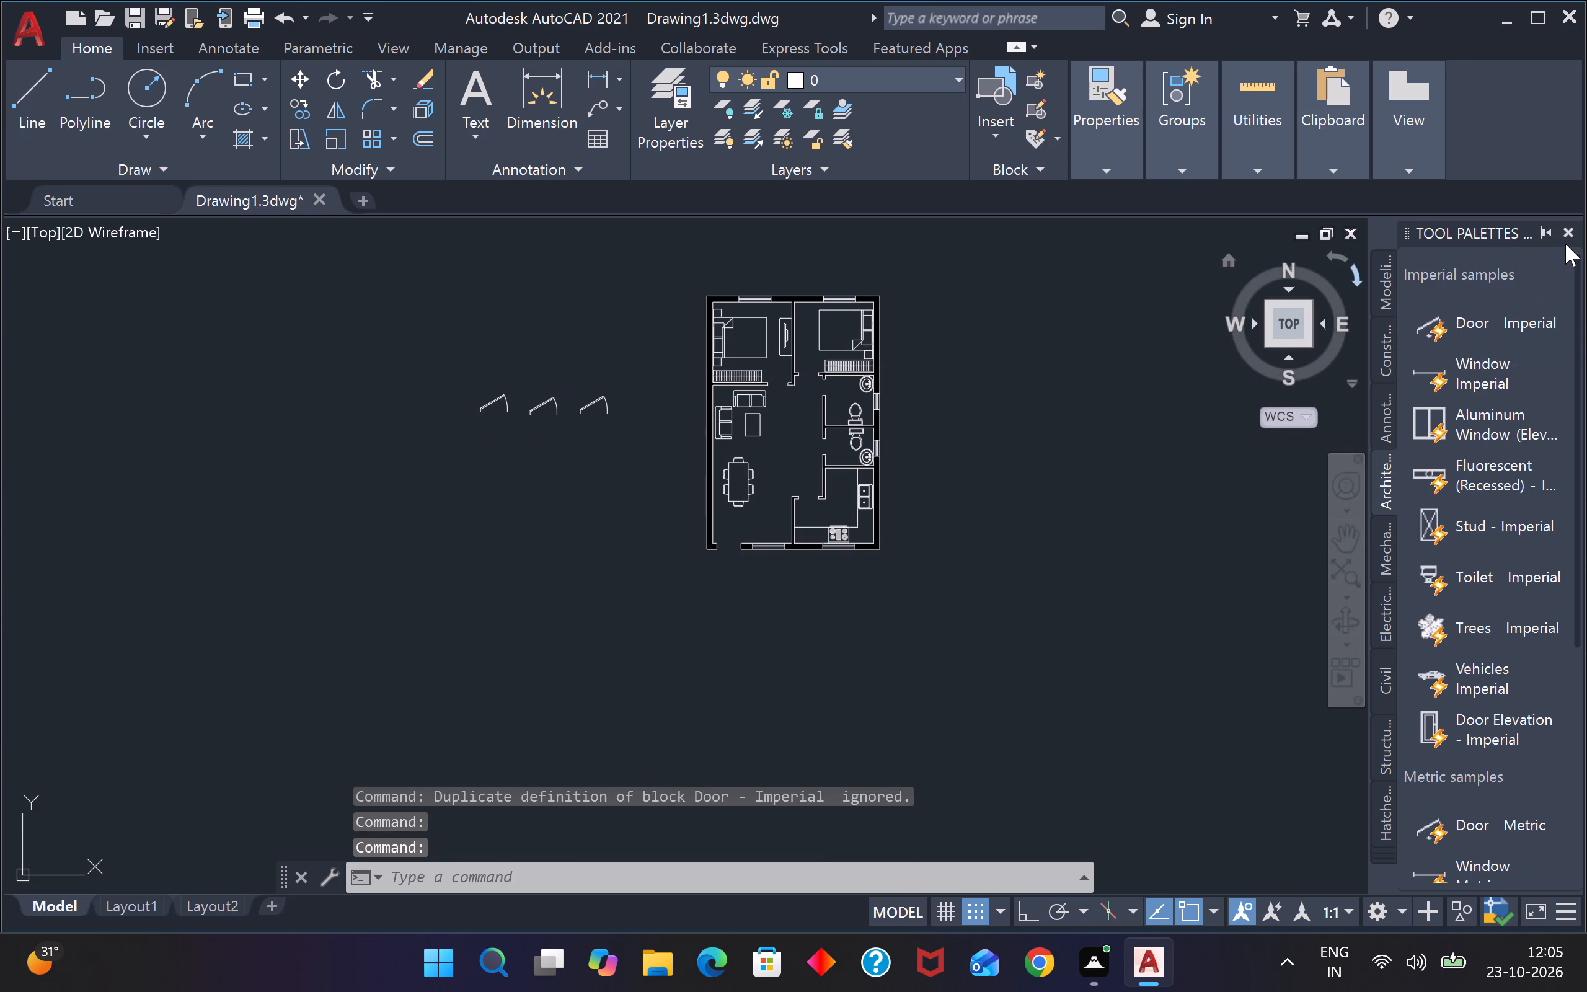
click(1566, 232)
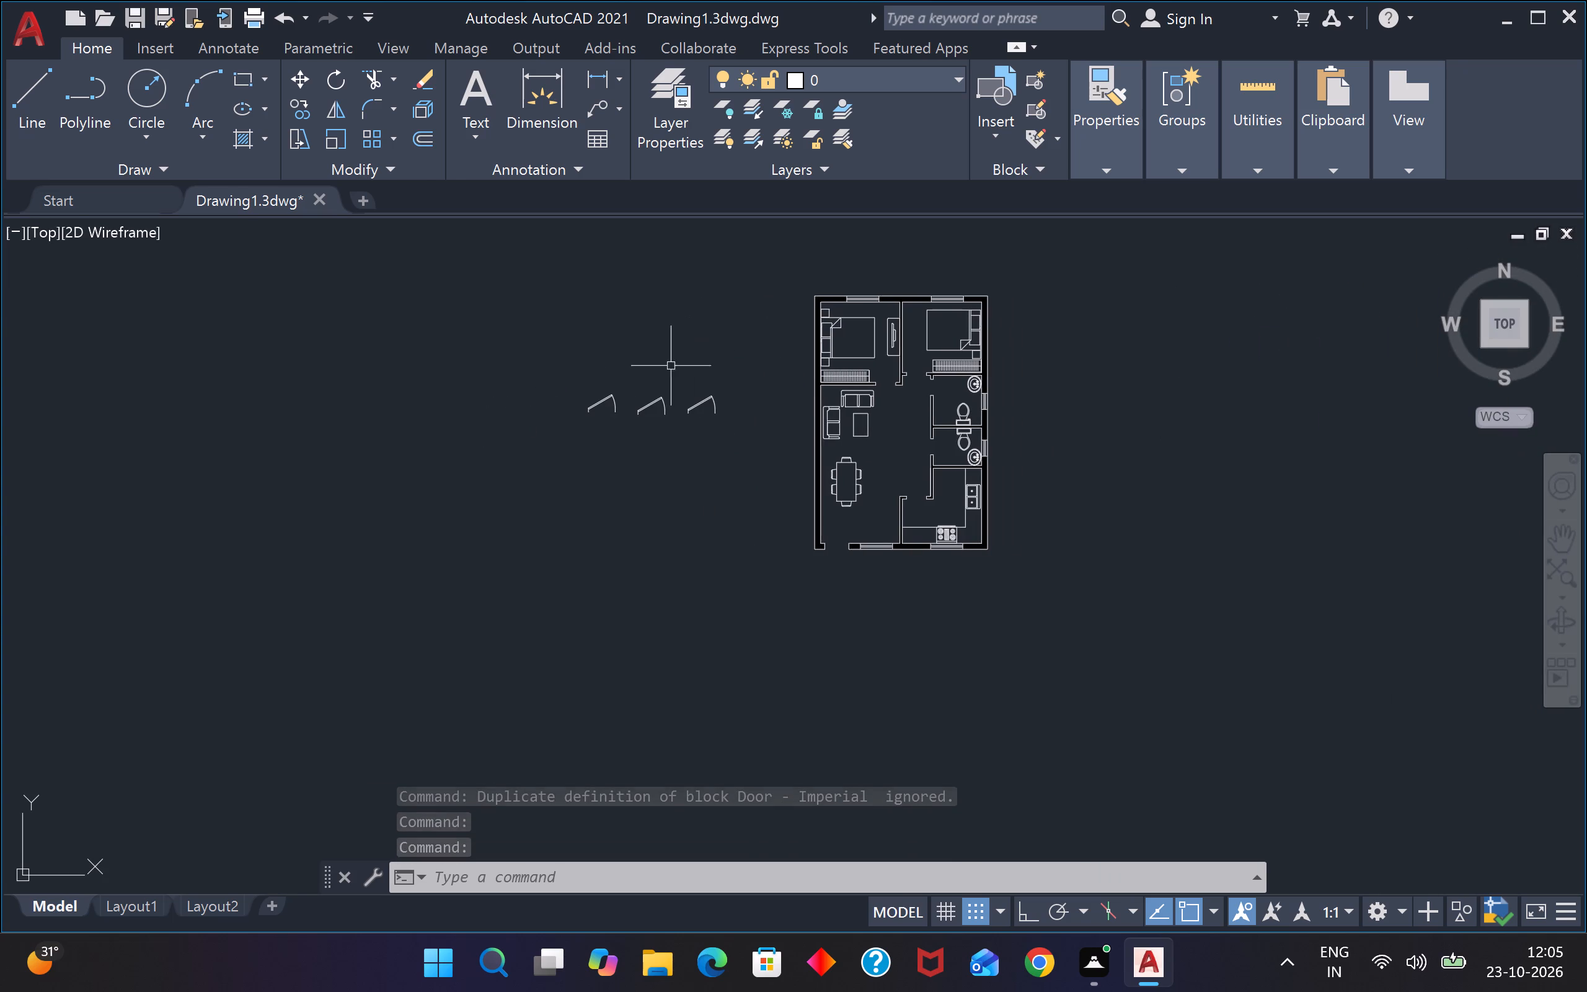
Draw a 3' horizontal reference line below the easternmost of the three loose door blocks.
text(l)
key(space)
scroll(735, 413, up, 4)
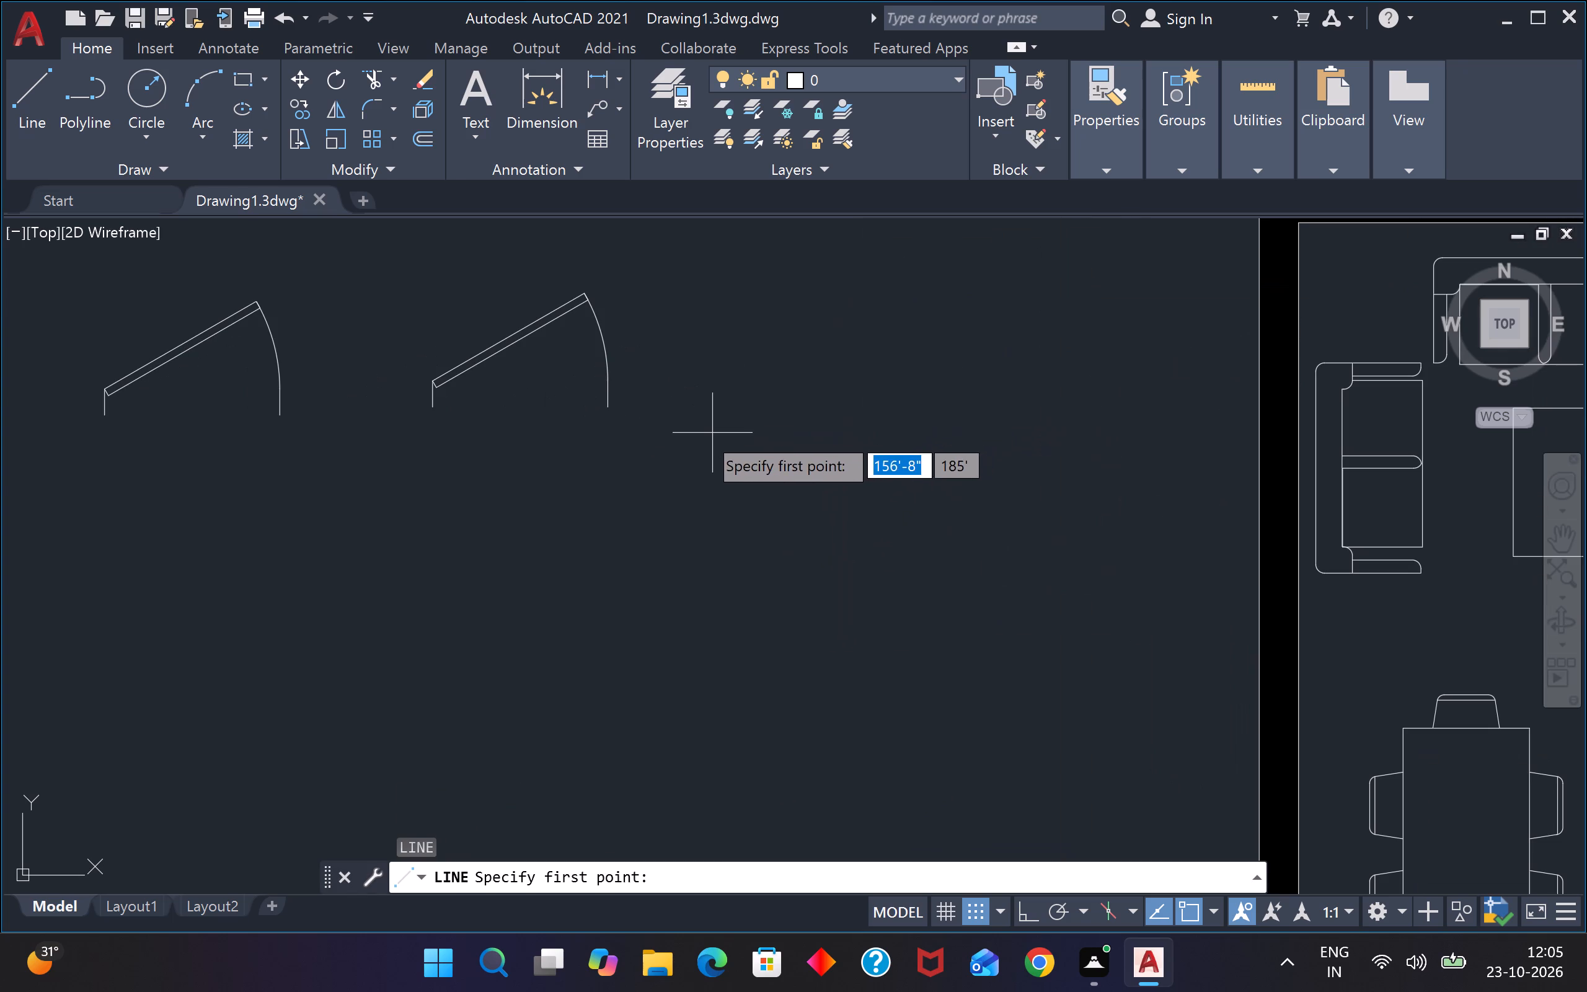
click(660, 469)
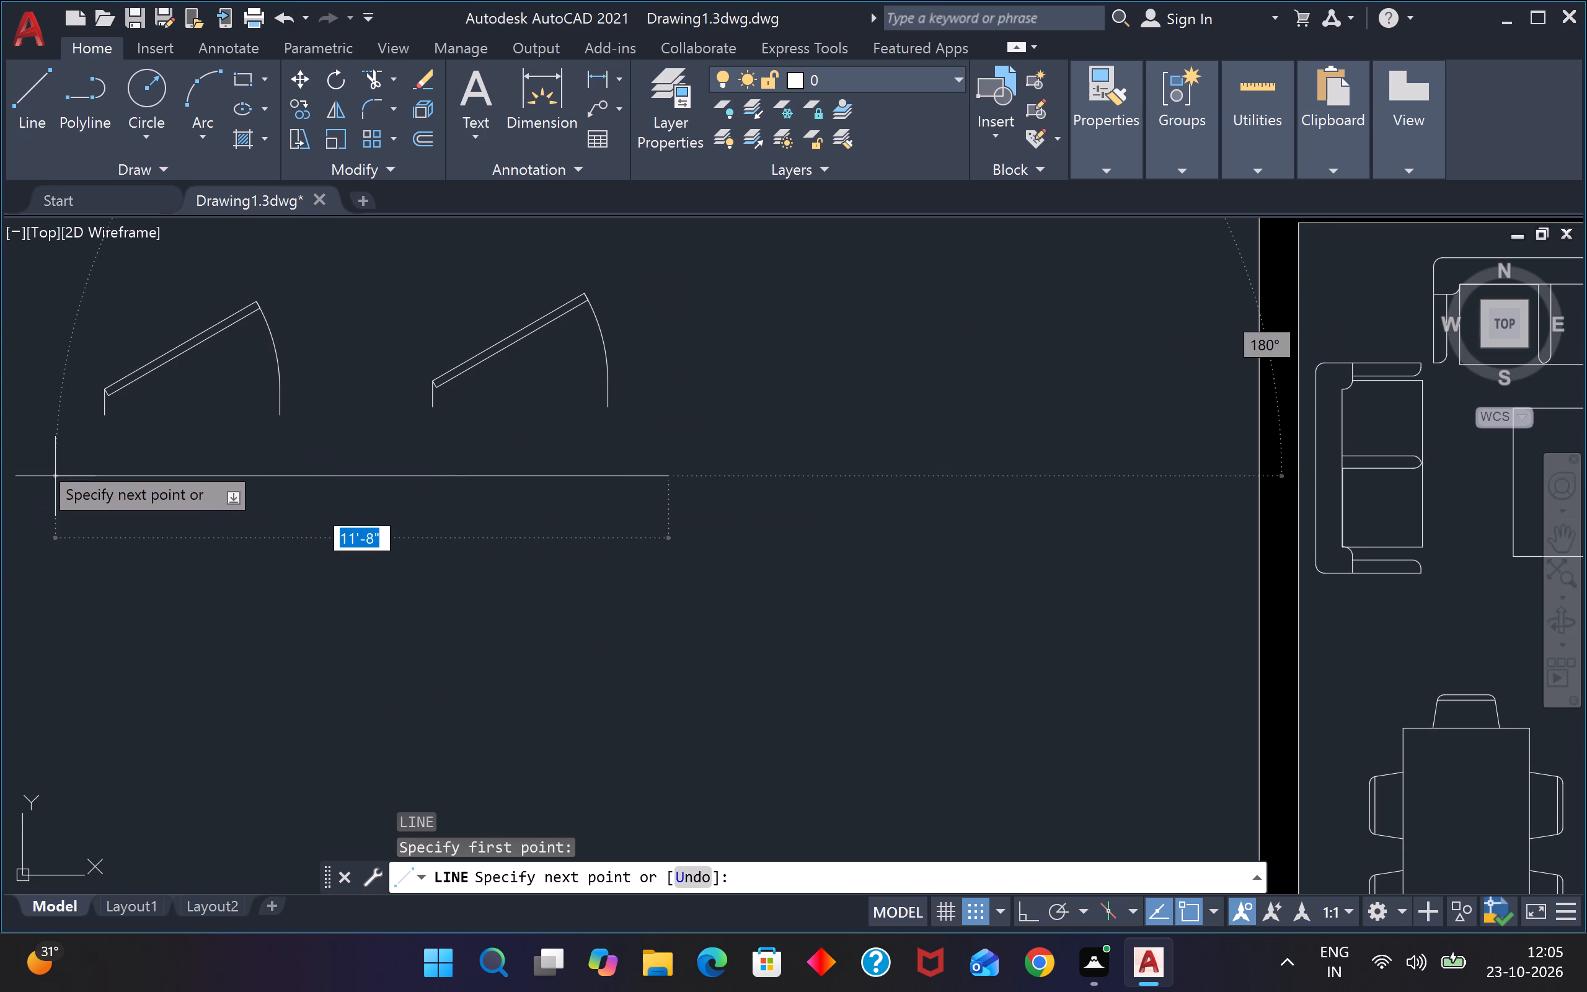
key(3)
key(apostrophe)
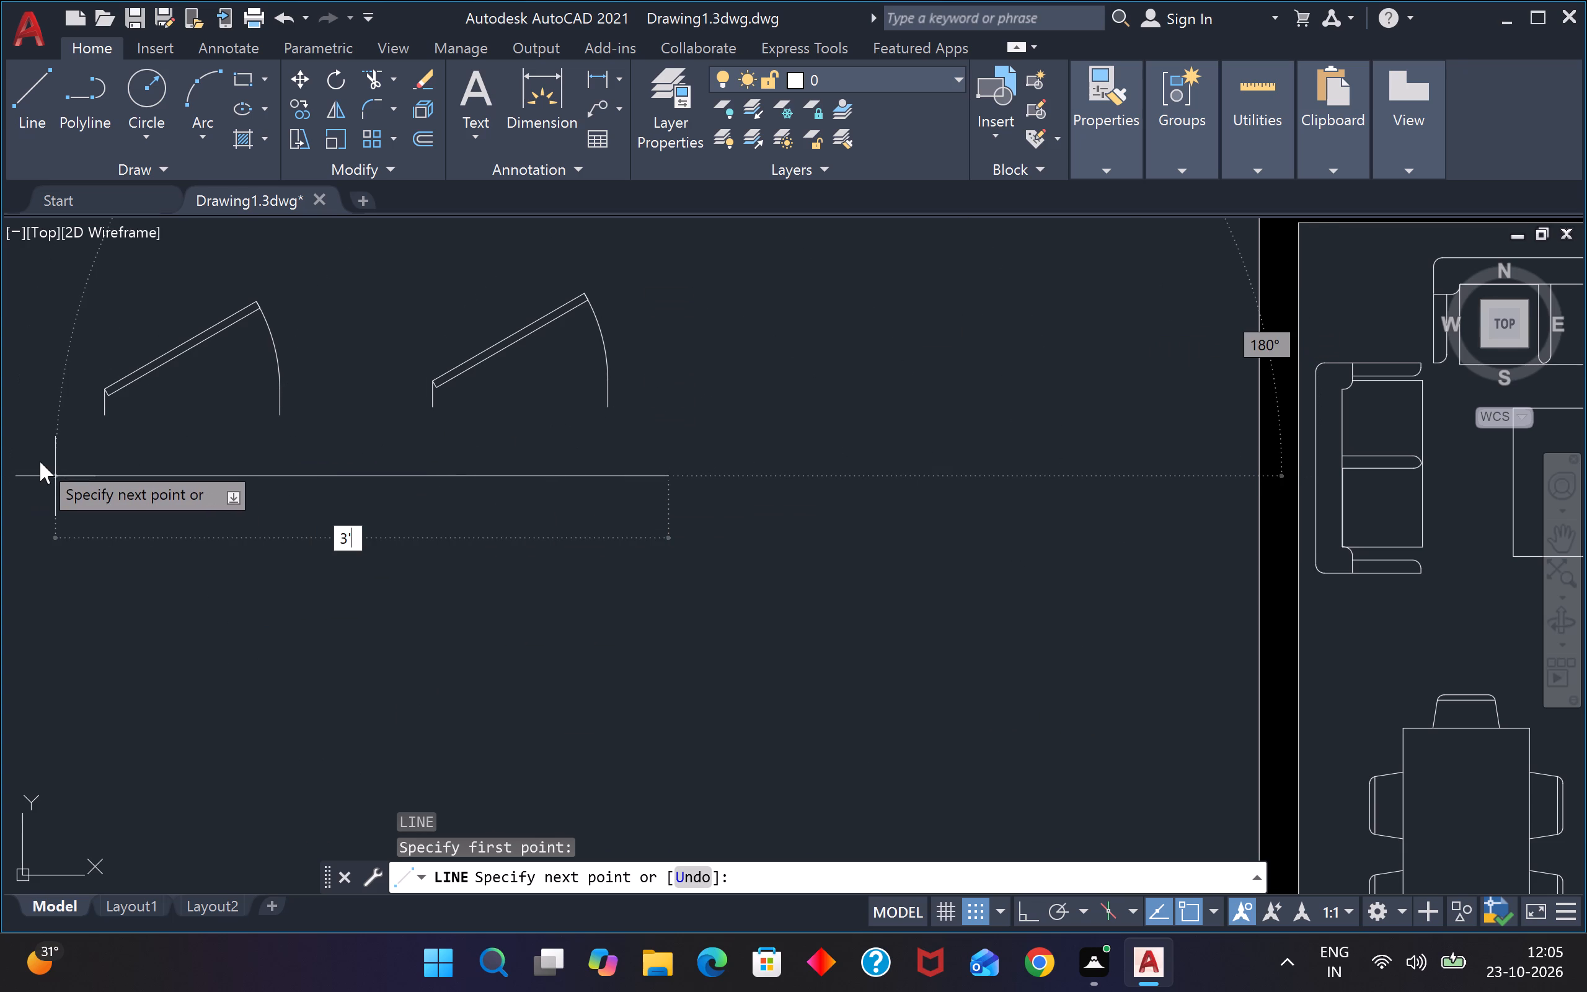
key(Return)
key(Escape)
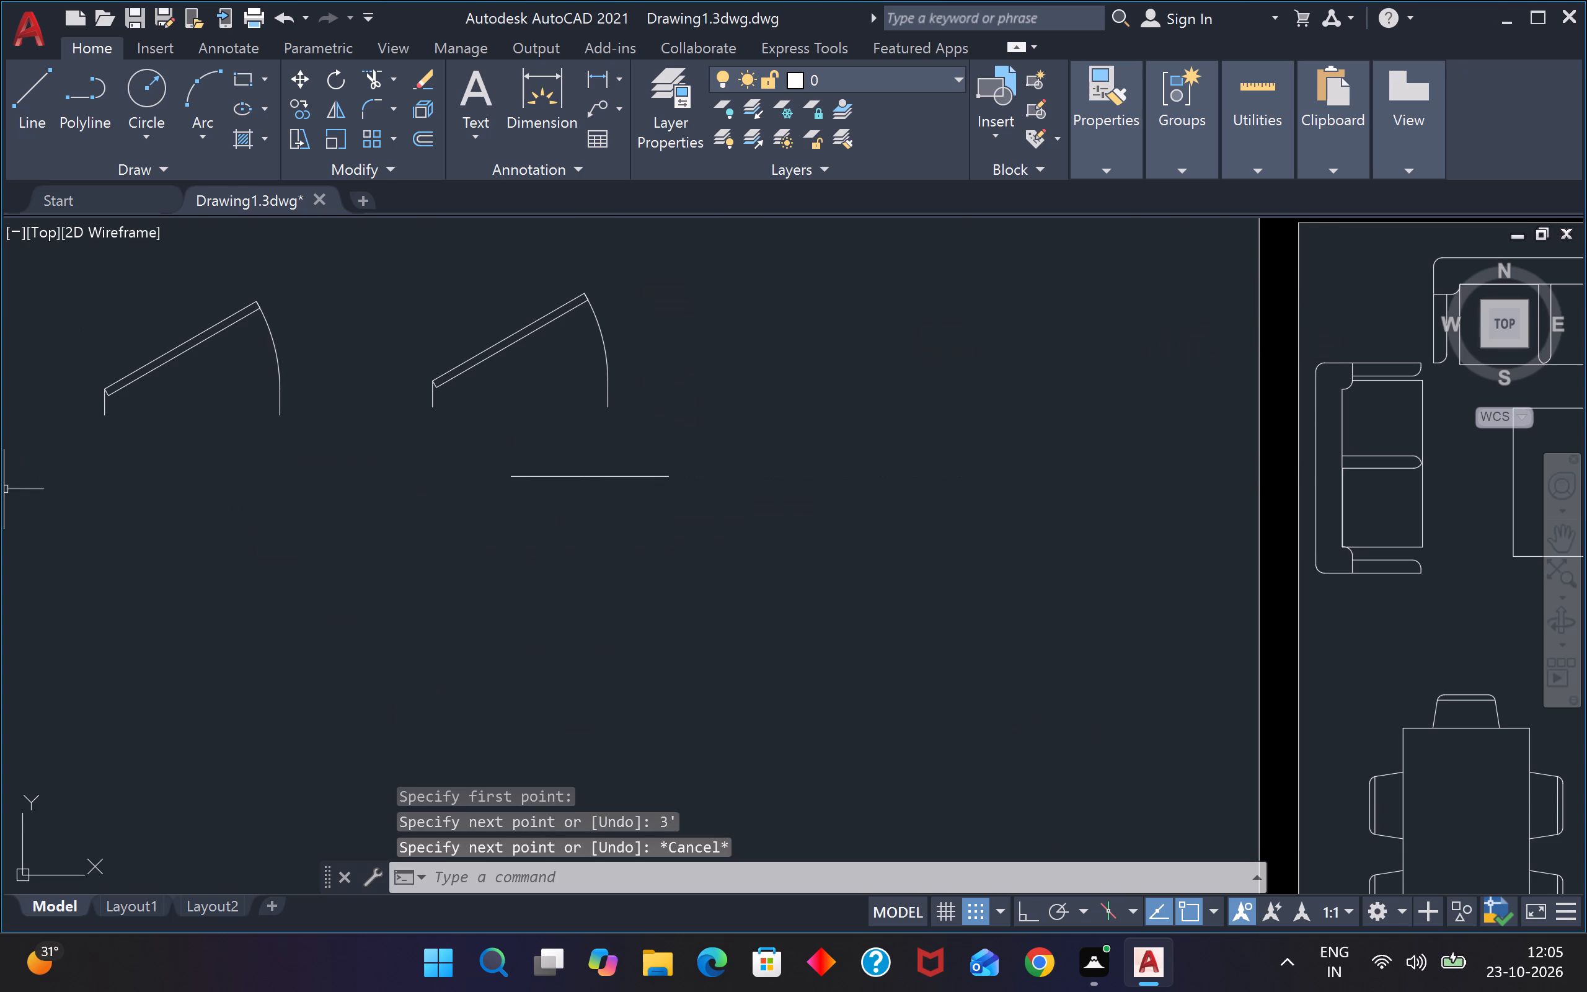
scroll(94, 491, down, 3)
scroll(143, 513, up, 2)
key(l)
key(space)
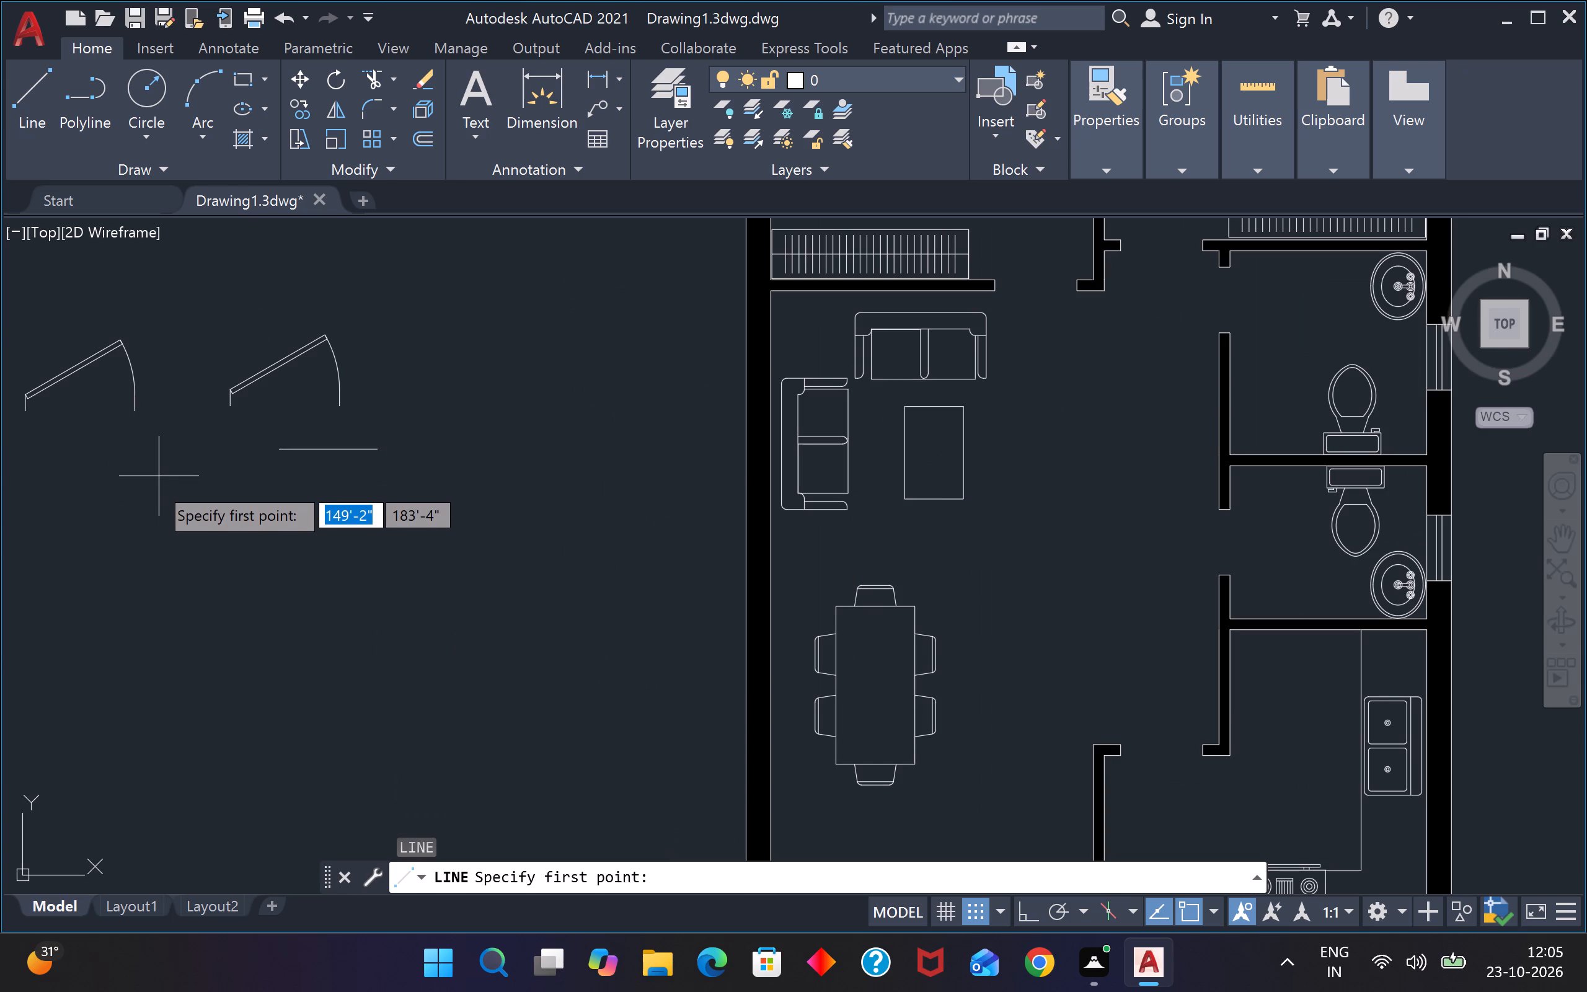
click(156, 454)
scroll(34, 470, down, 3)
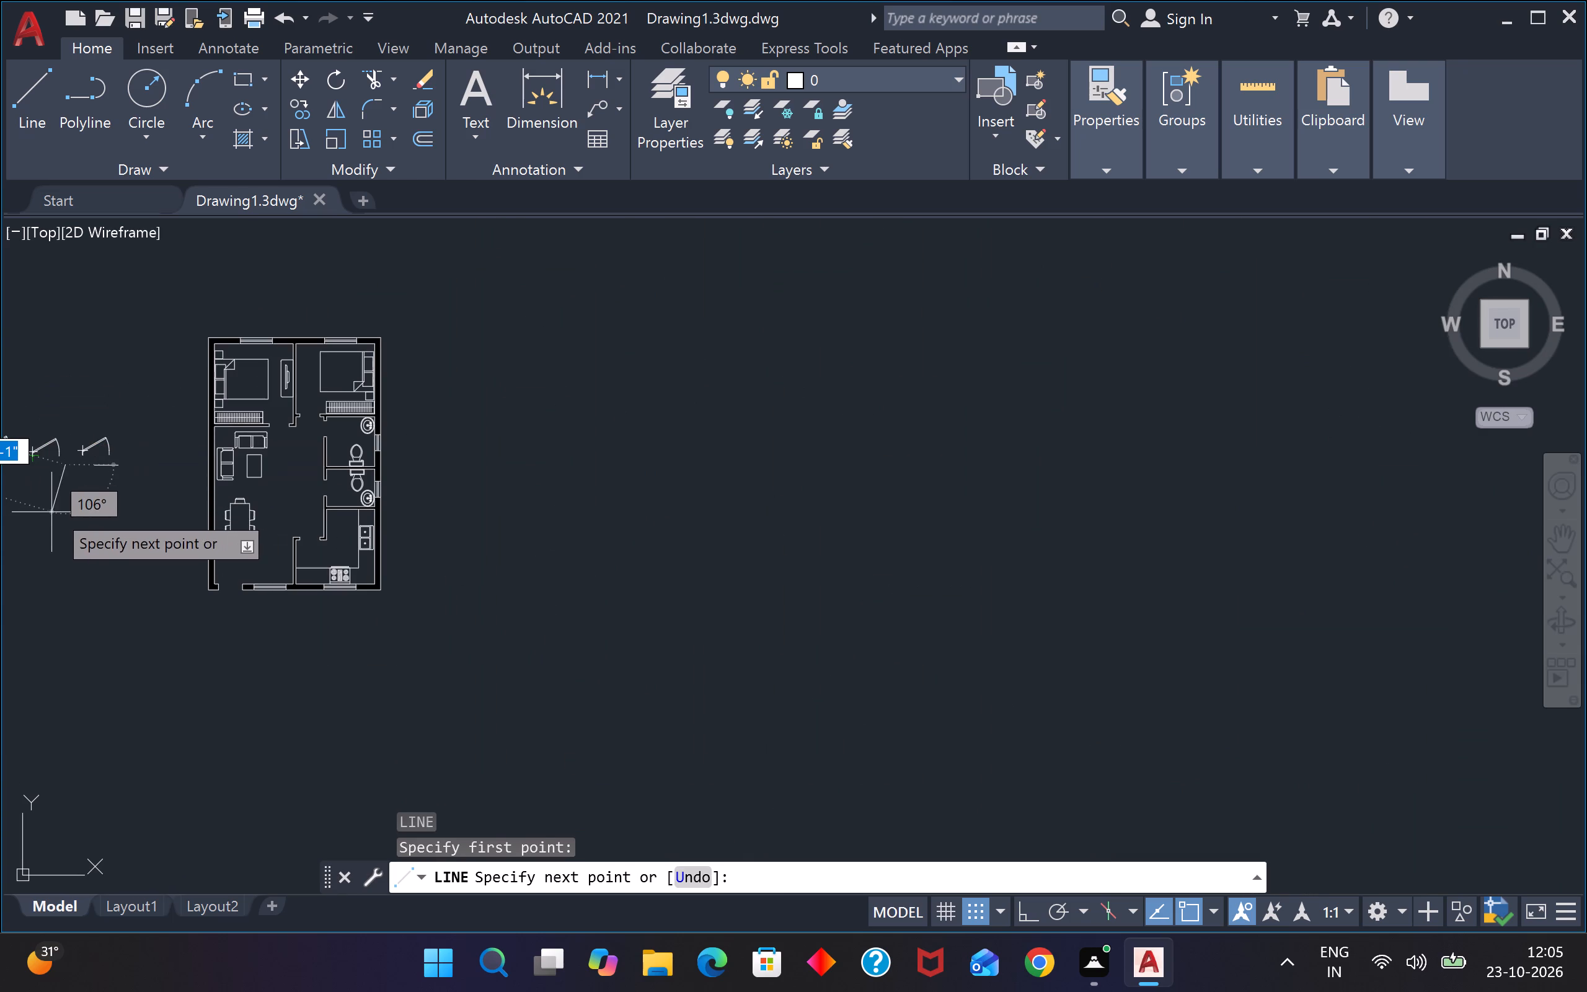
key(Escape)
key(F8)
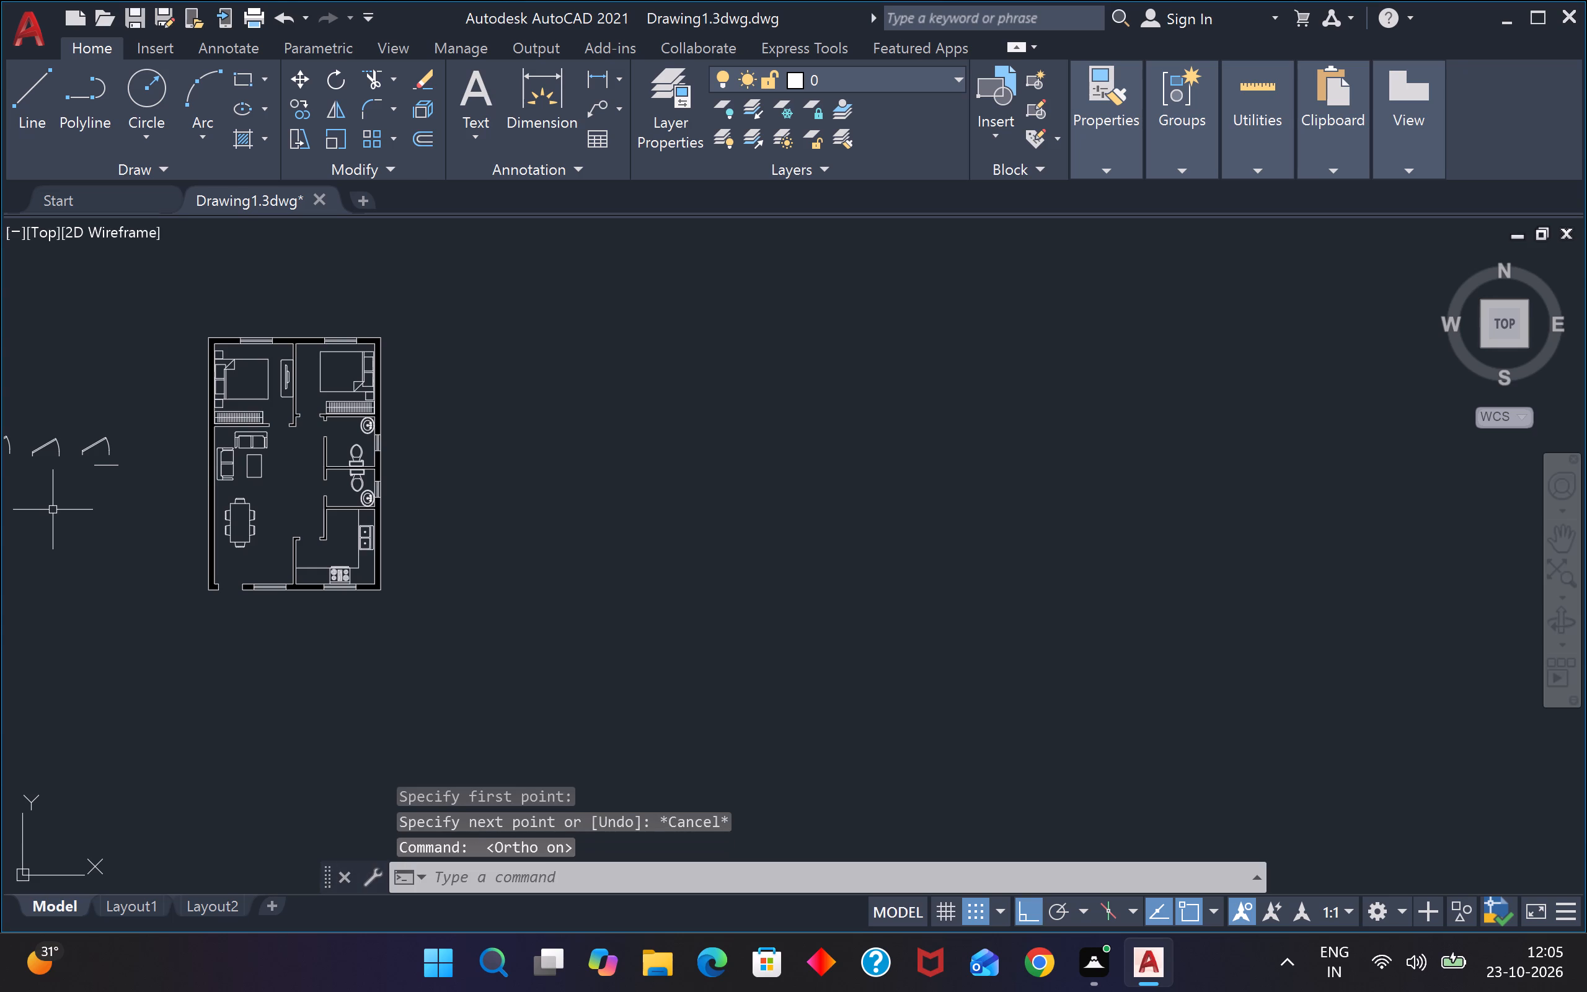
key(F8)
Draw a 2'6" horizontal reference line below the middle door block, level with the 3' line.
scroll(88, 443, down, 3)
scroll(55, 449, up, 3)
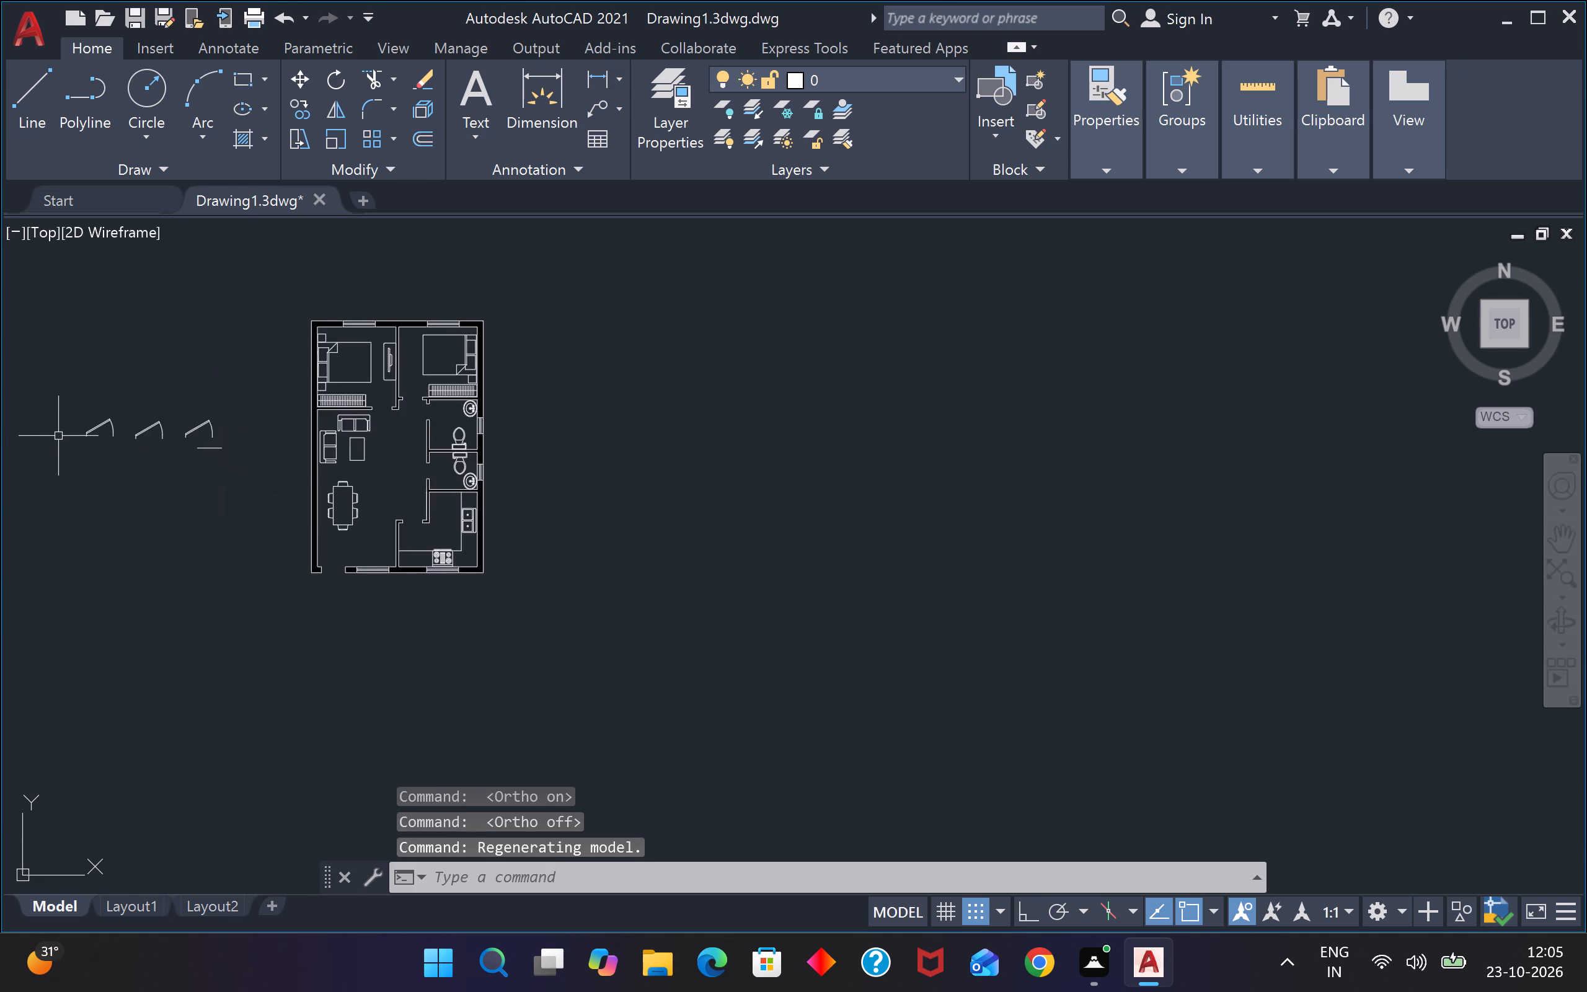
scroll(68, 430, up, 2)
text(l)
key(space)
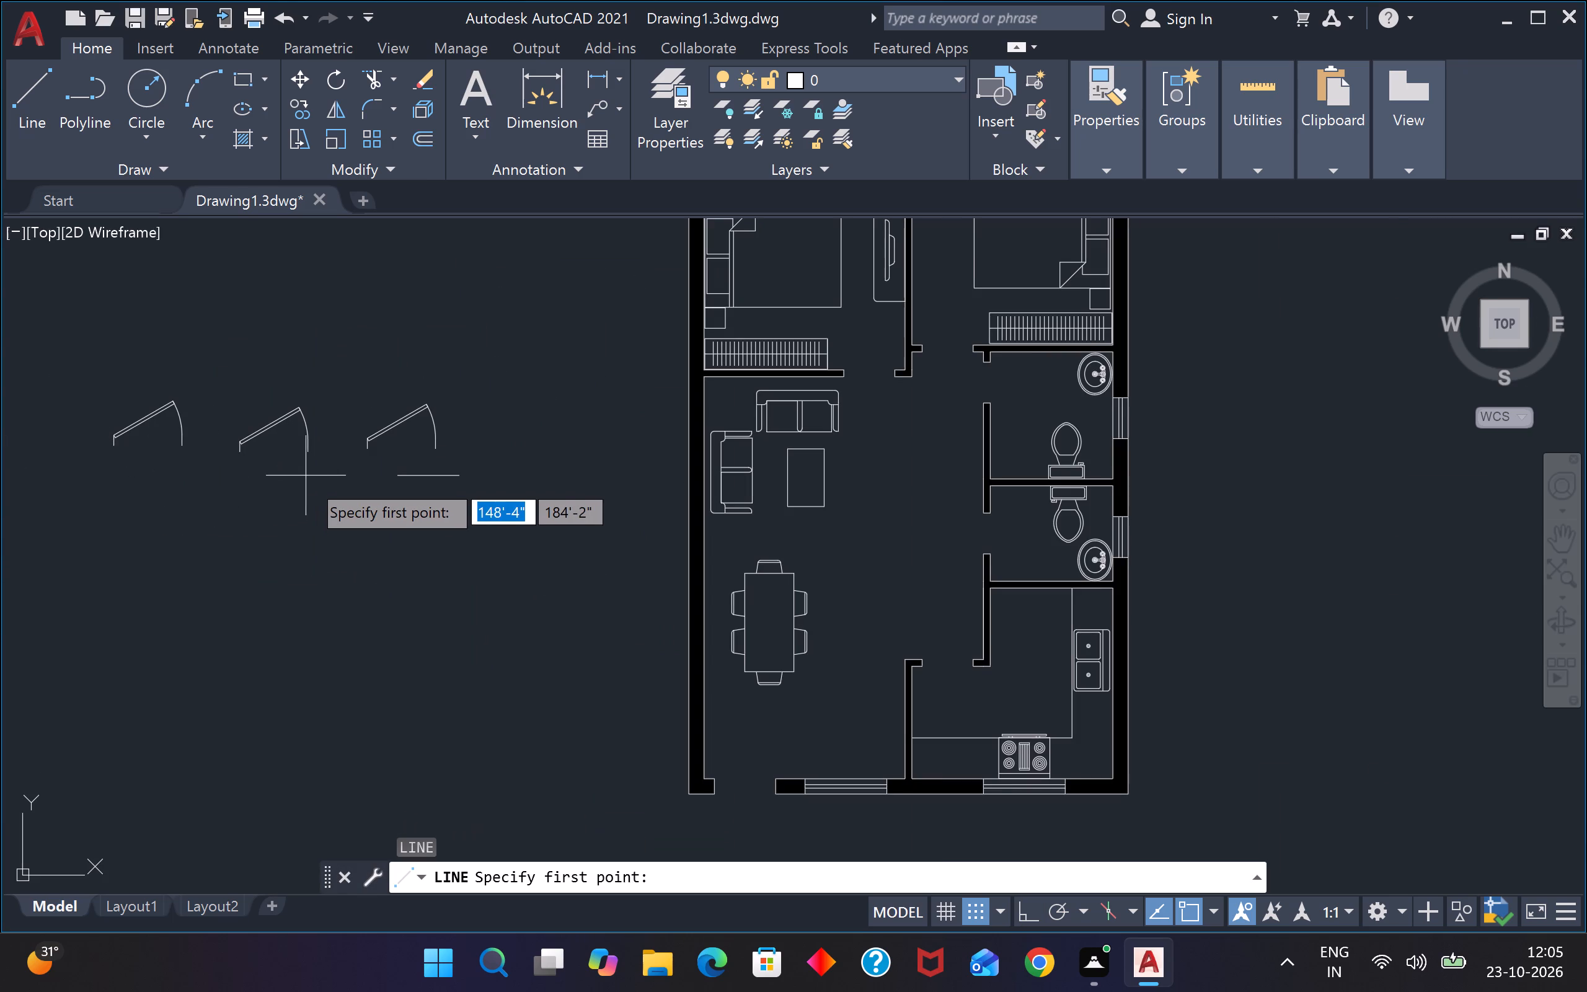
scroll(307, 479, up, 2)
click(360, 477)
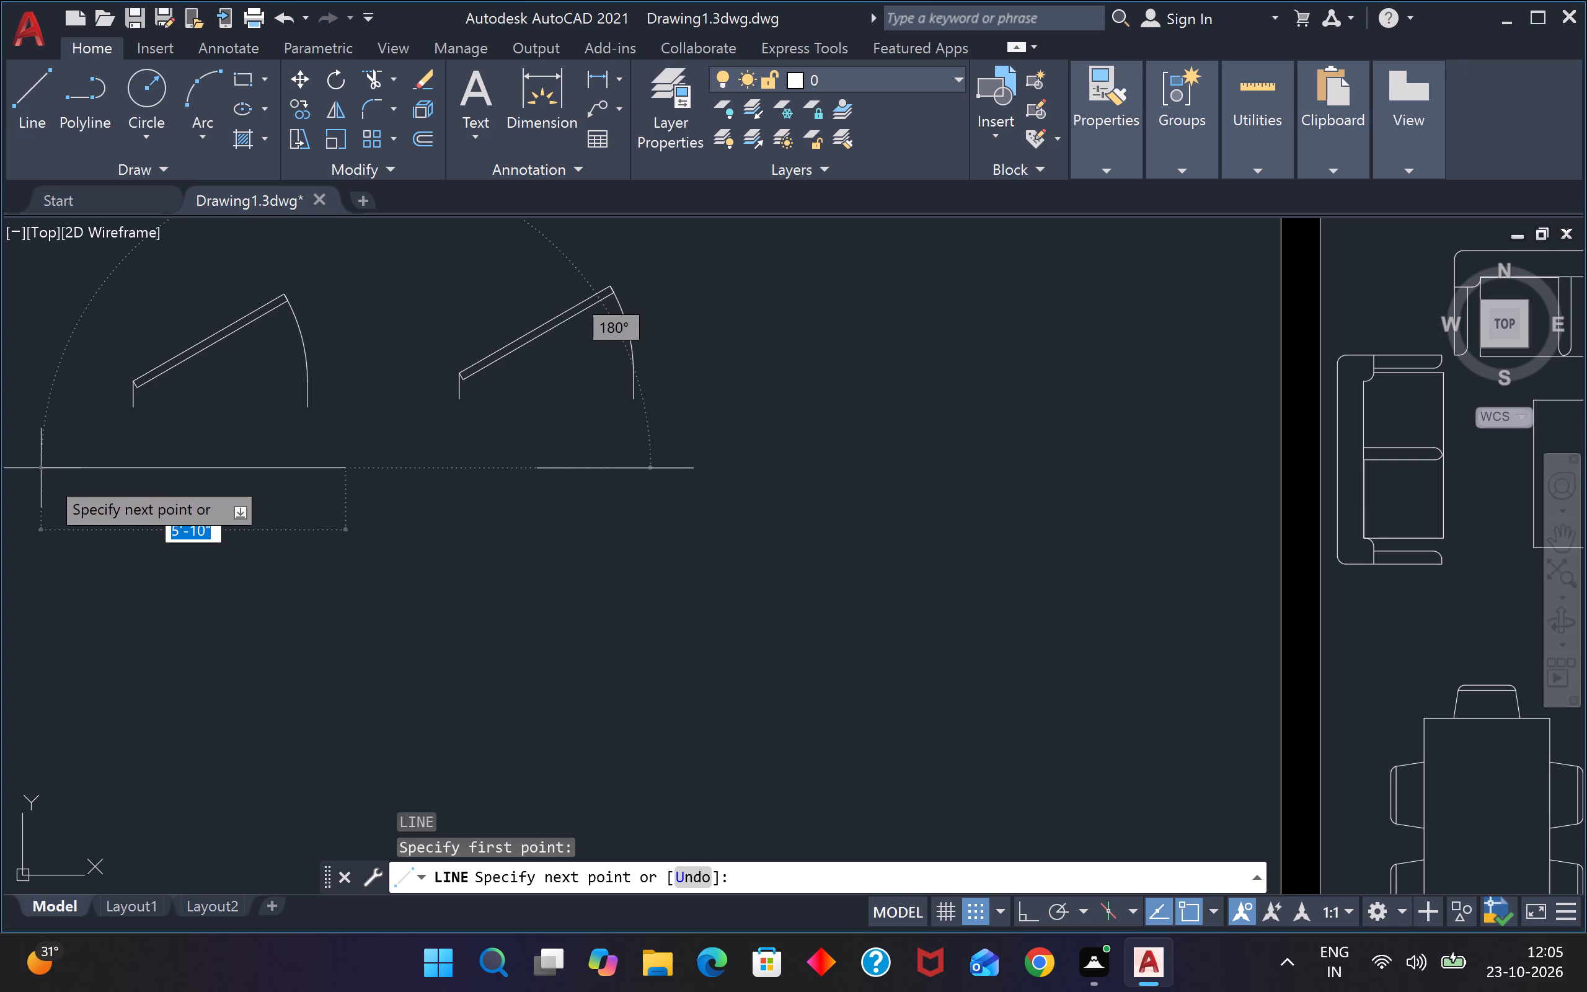
key(2)
key(apostrophe)
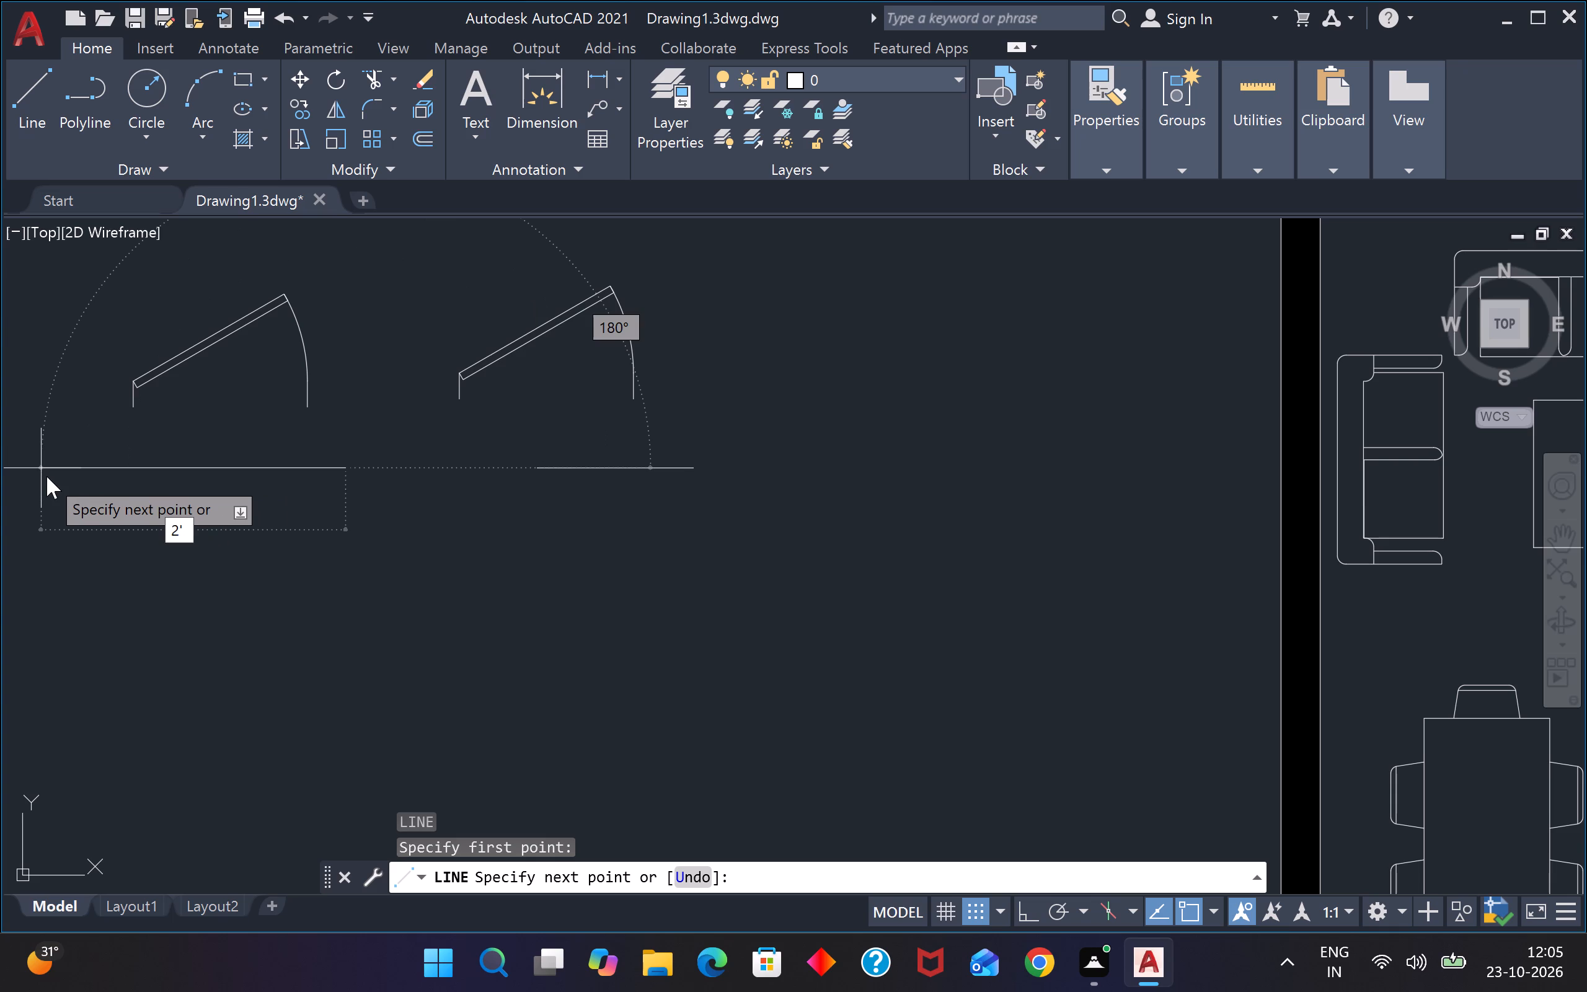
key(6)
key(shift+quotedbl)
key(Return)
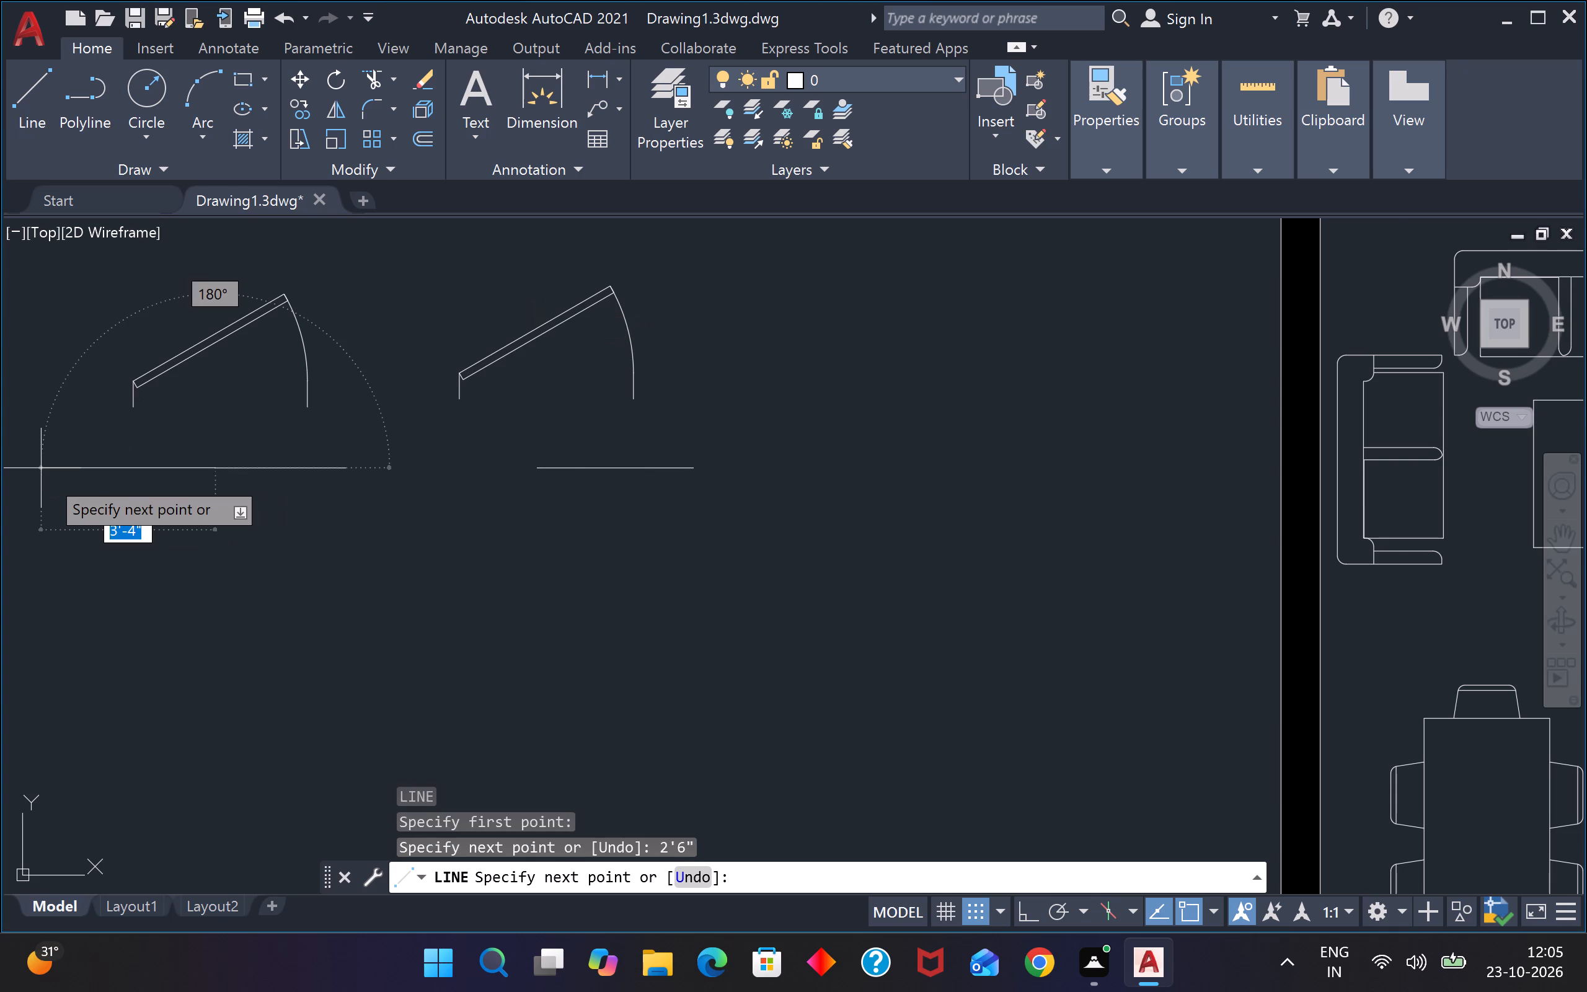
key(F1)
key(Escape)
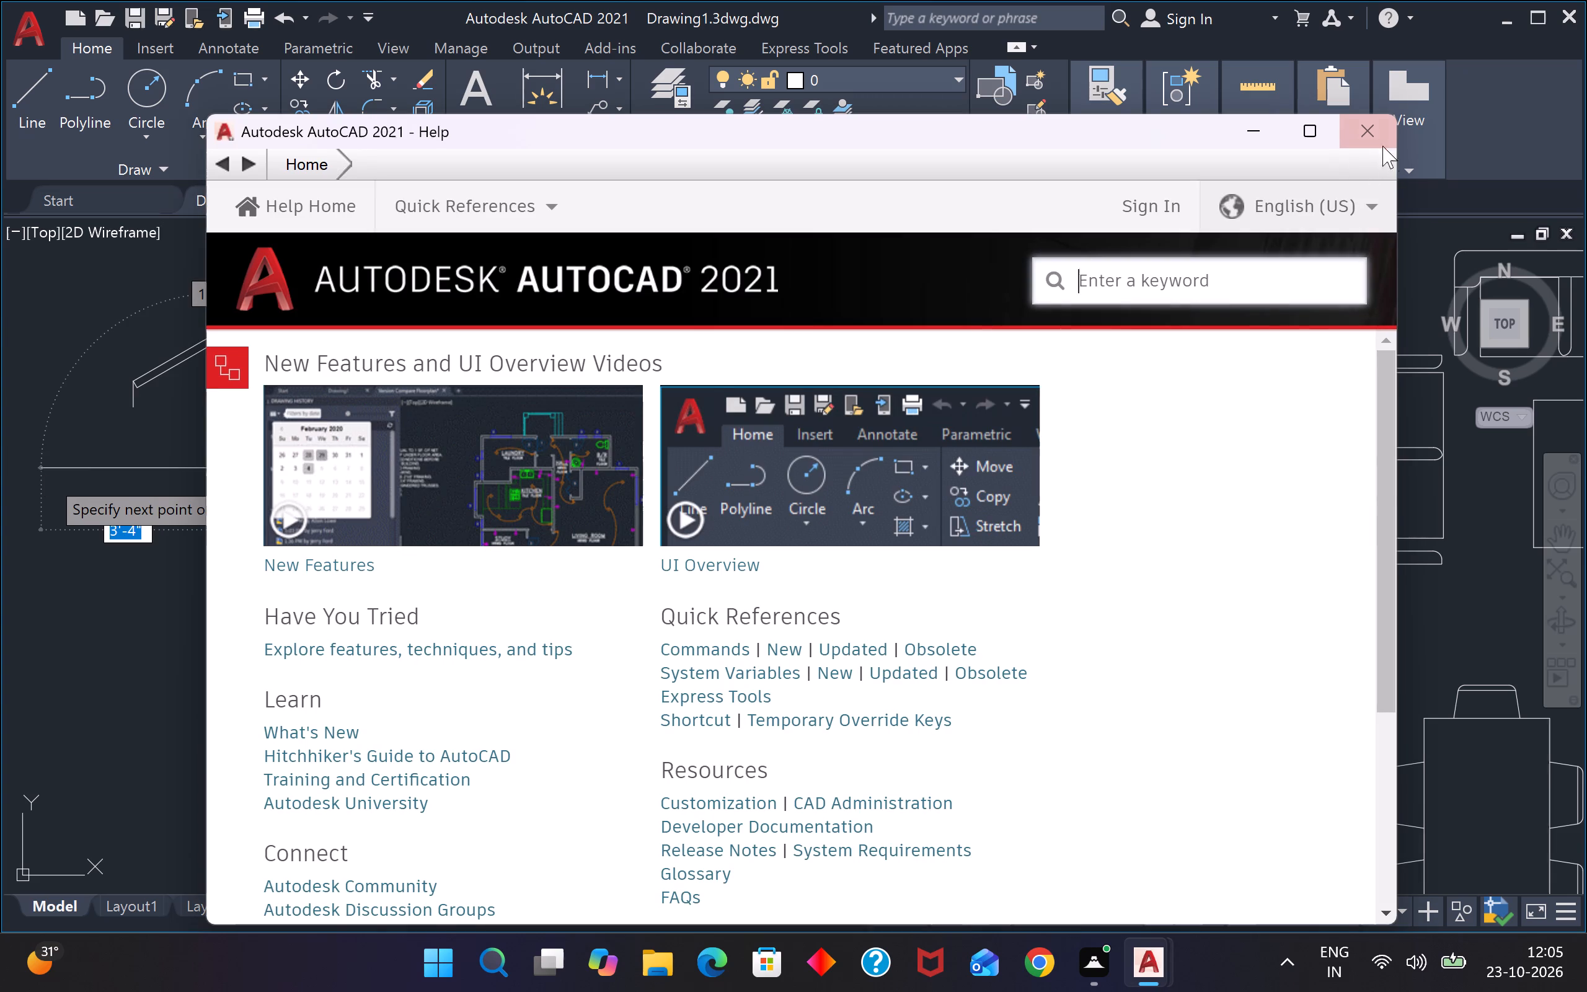
click(1368, 142)
key(Escape)
Draw a 2' horizontal reference line below the westernmost door block, level with the other two lines.
scroll(122, 481, down, 2)
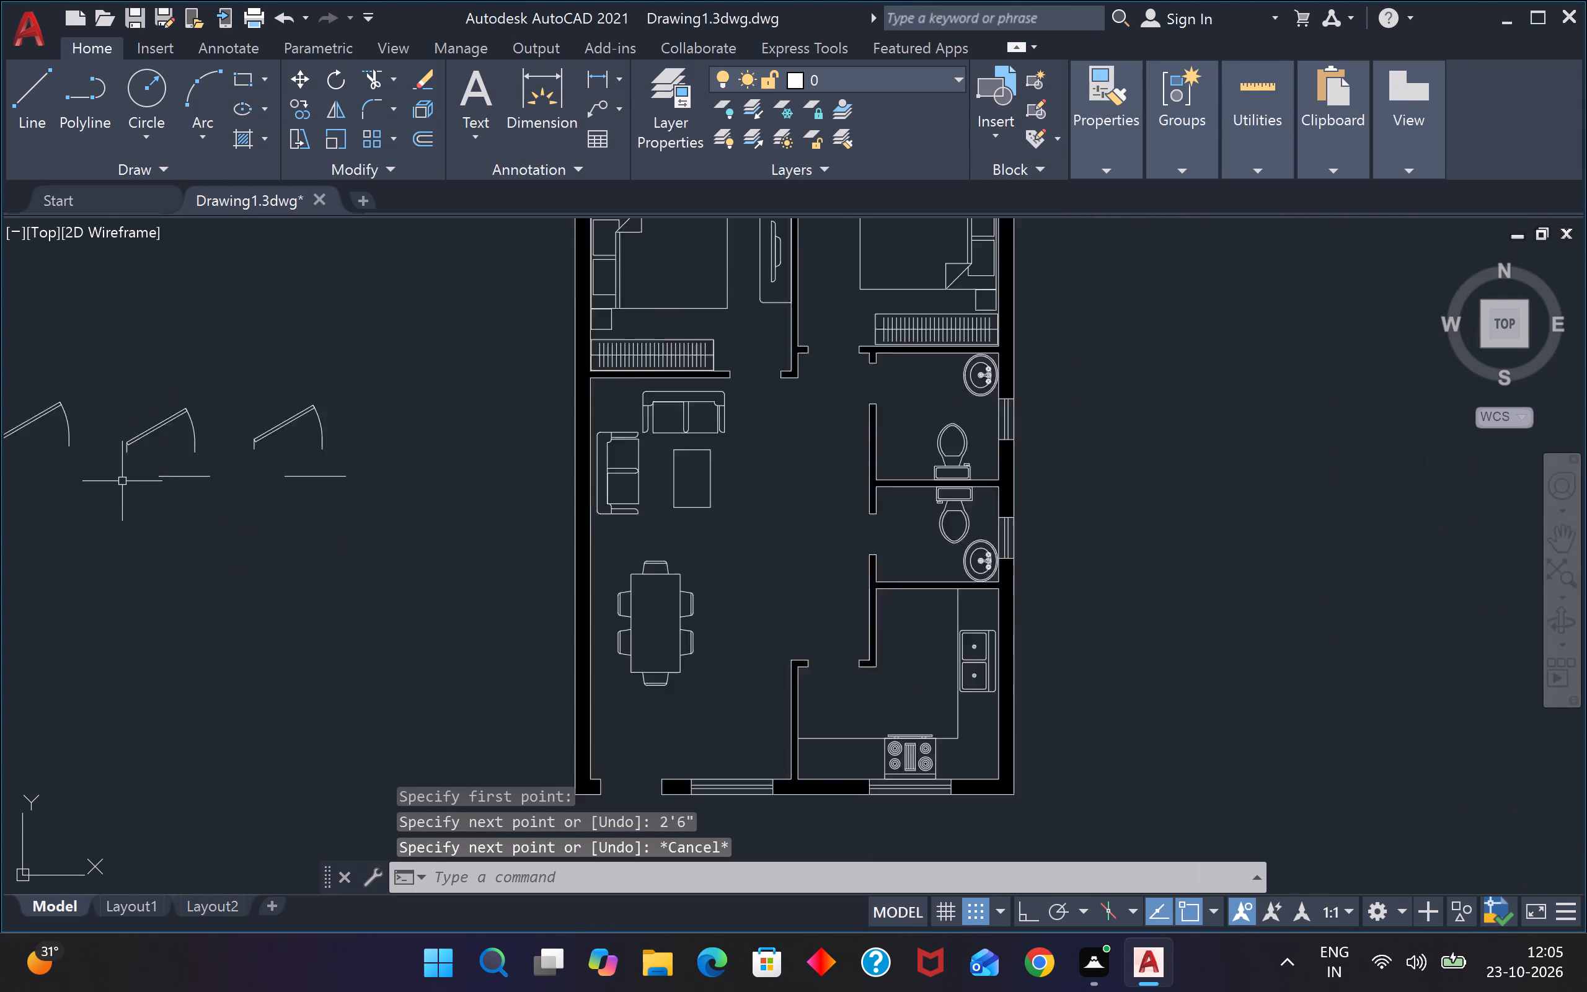
scroll(122, 481, down, 1)
scroll(3, 461, up, 5)
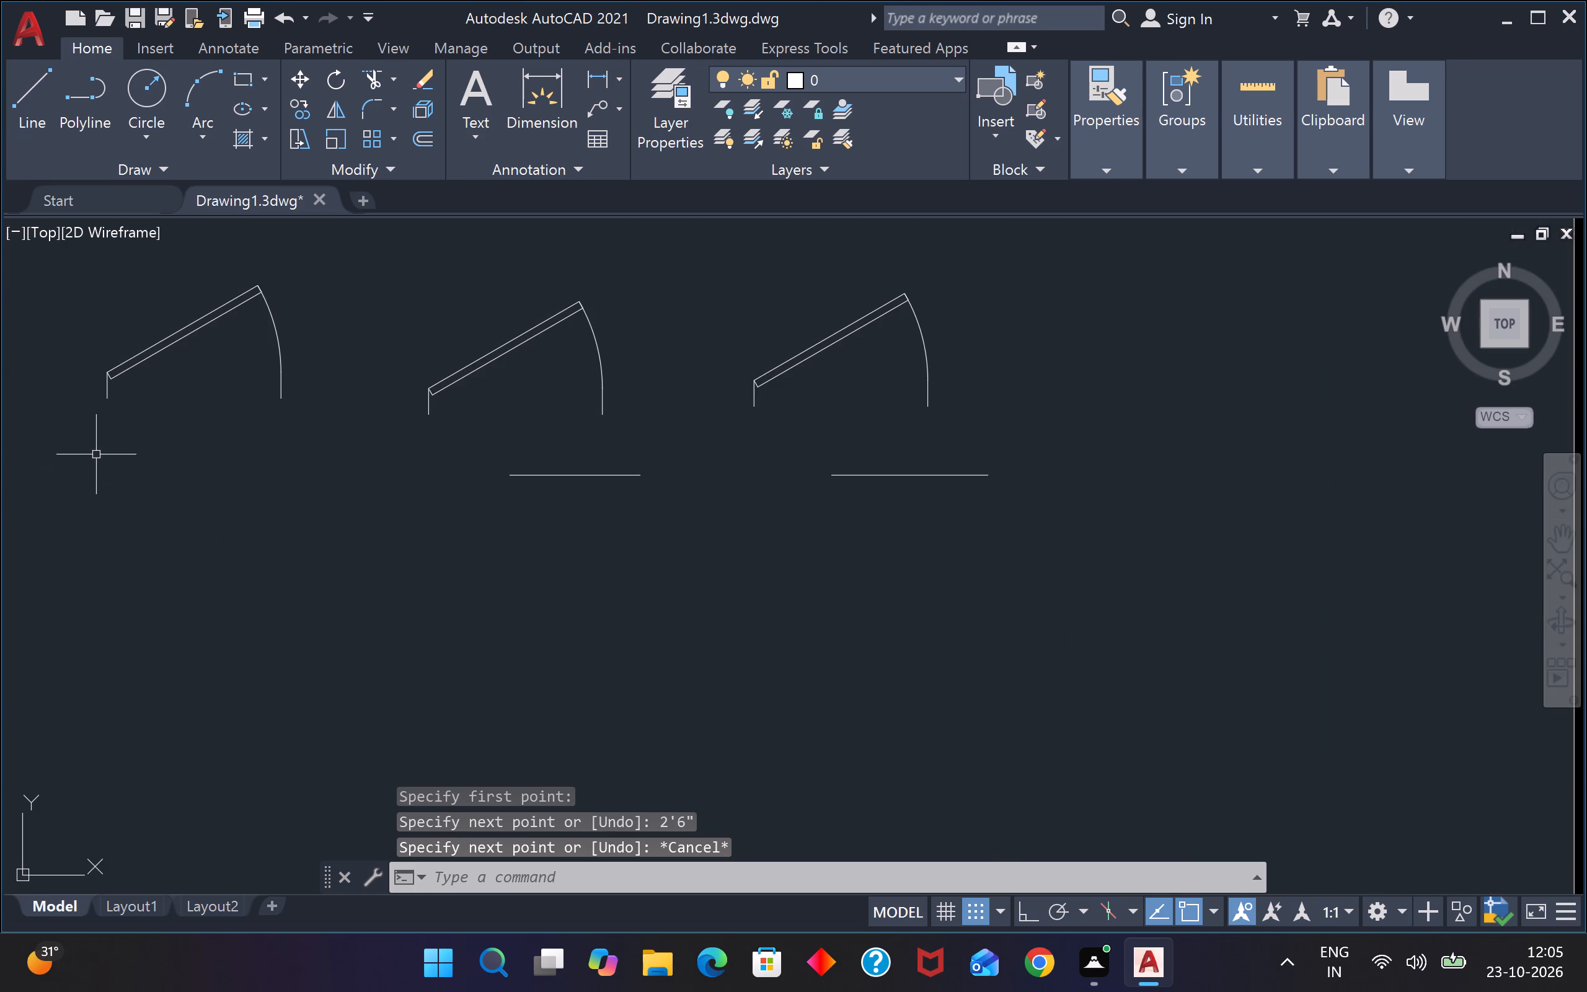
key(l)
key(space)
click(296, 457)
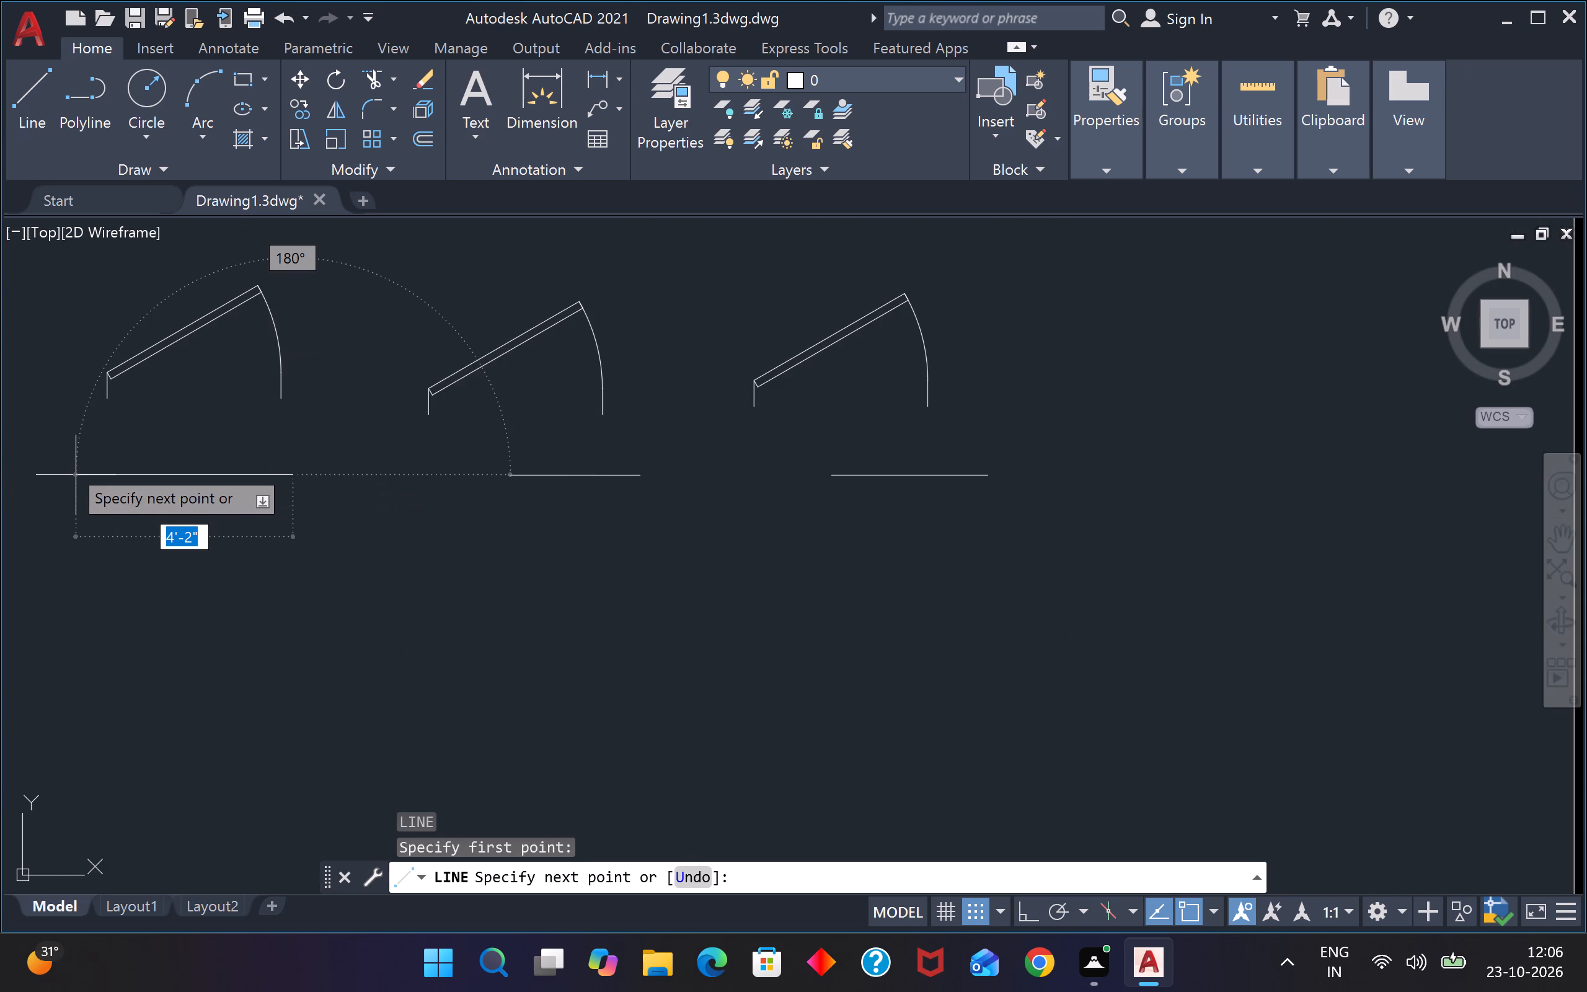
text(2')
key(Return)
key(Escape)
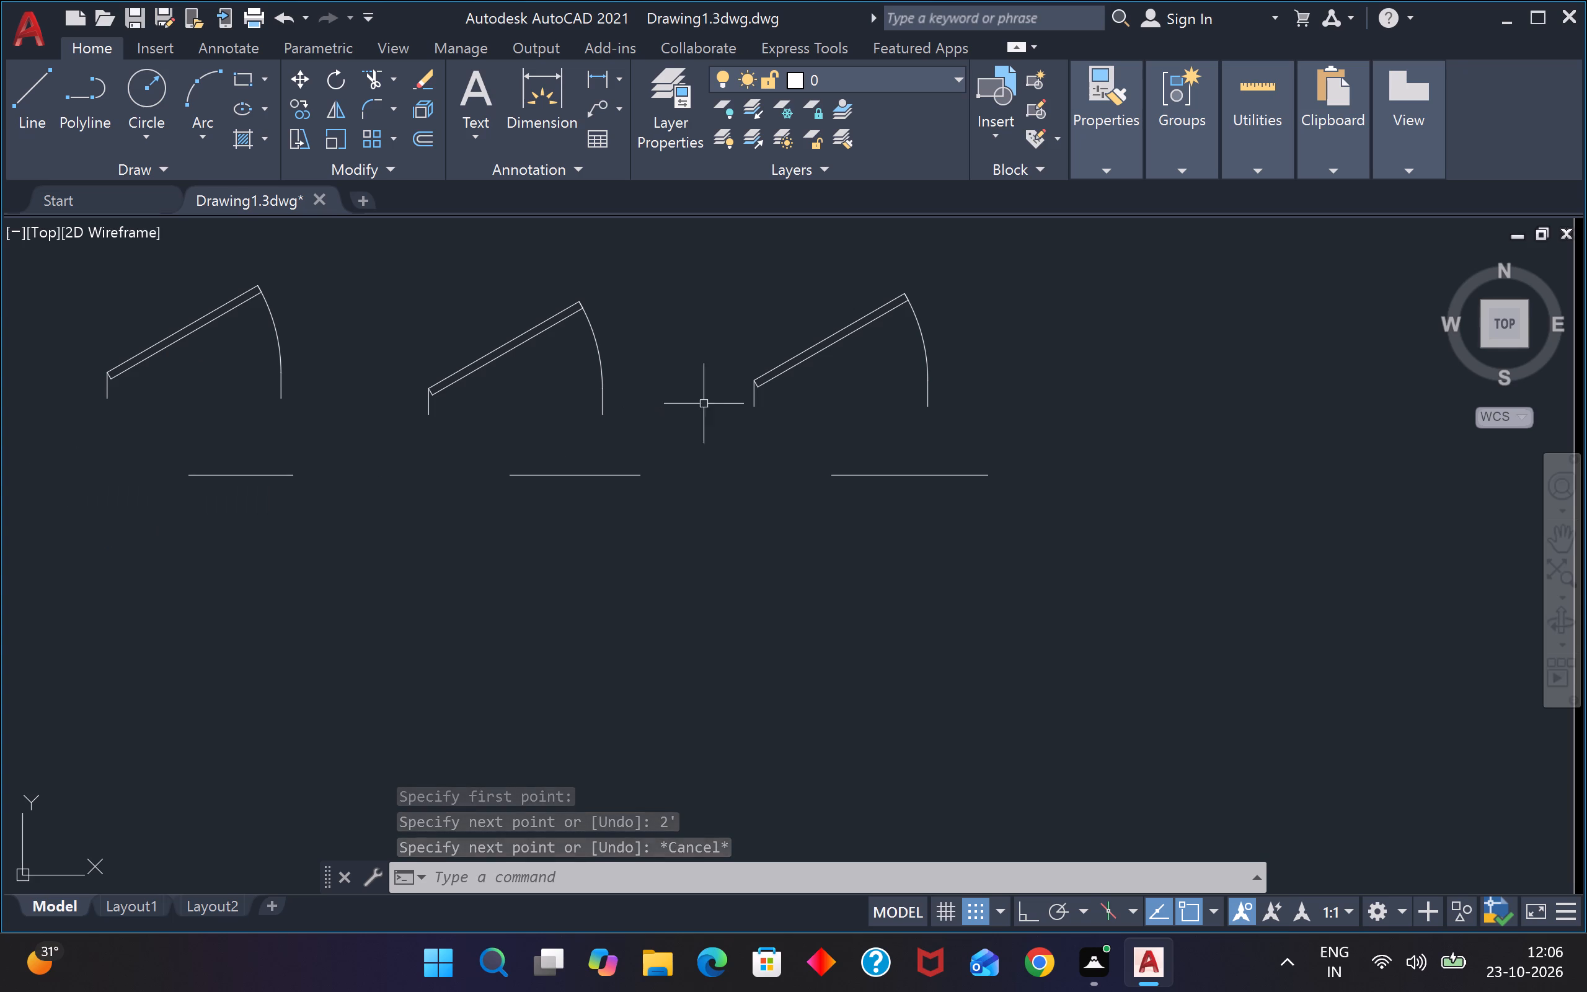
Scale the easternmost loose door by reference, turning grid snap off, so its opening width matches the 3' line below it.
click(904, 280)
click(849, 328)
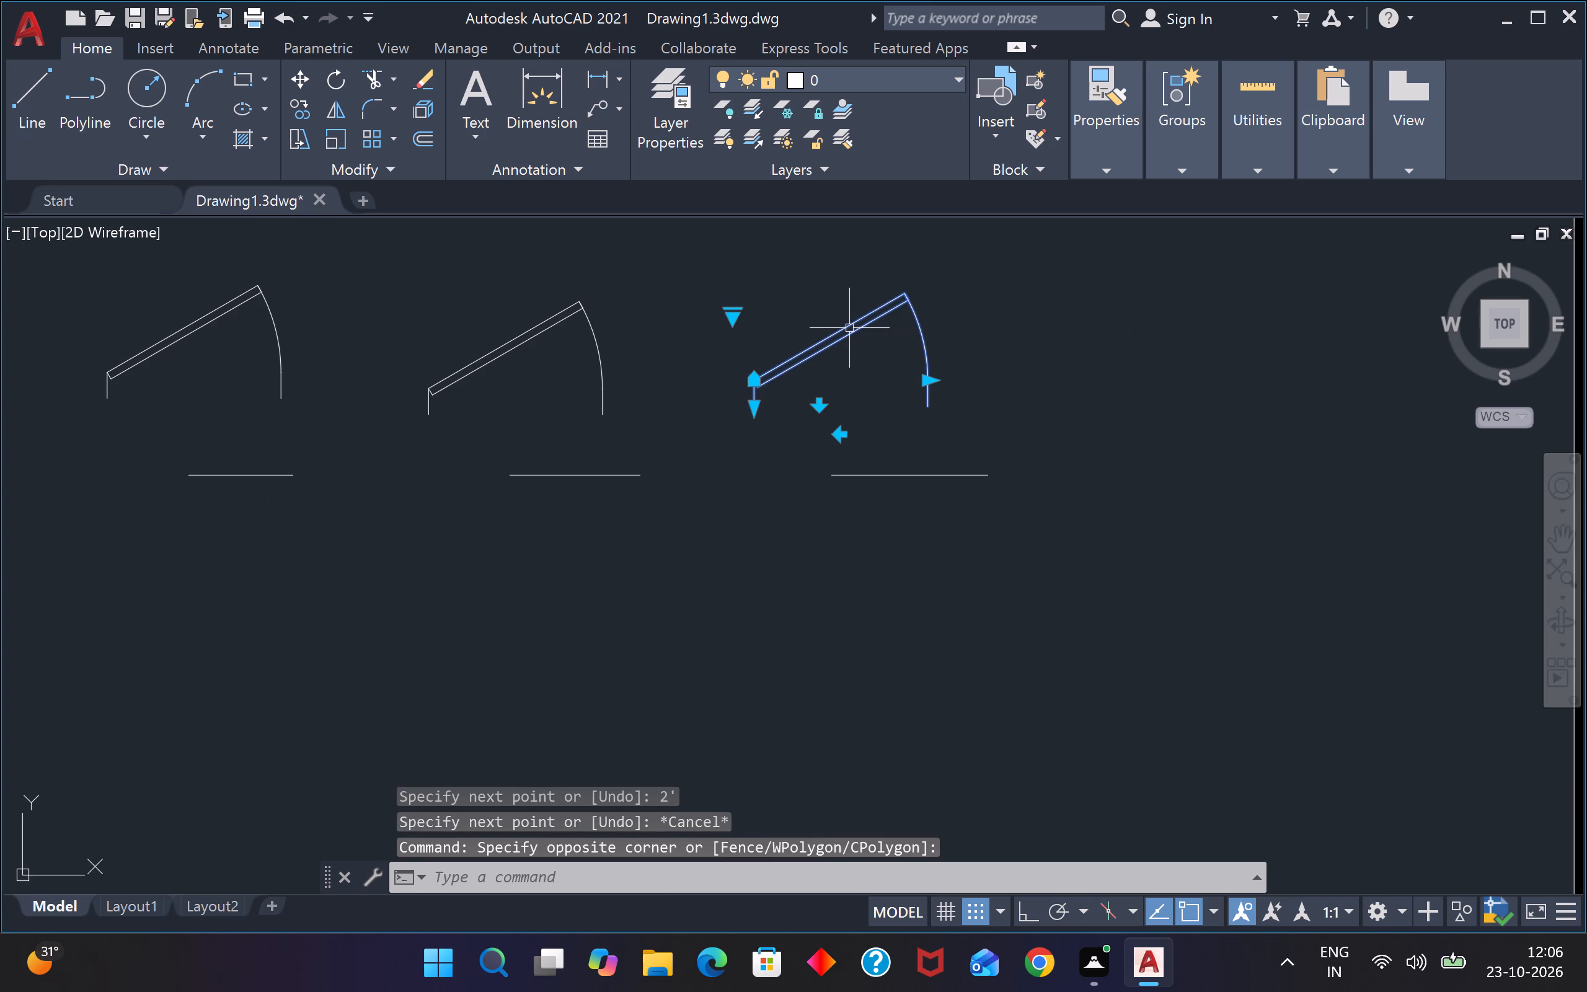
text(sc)
key(space)
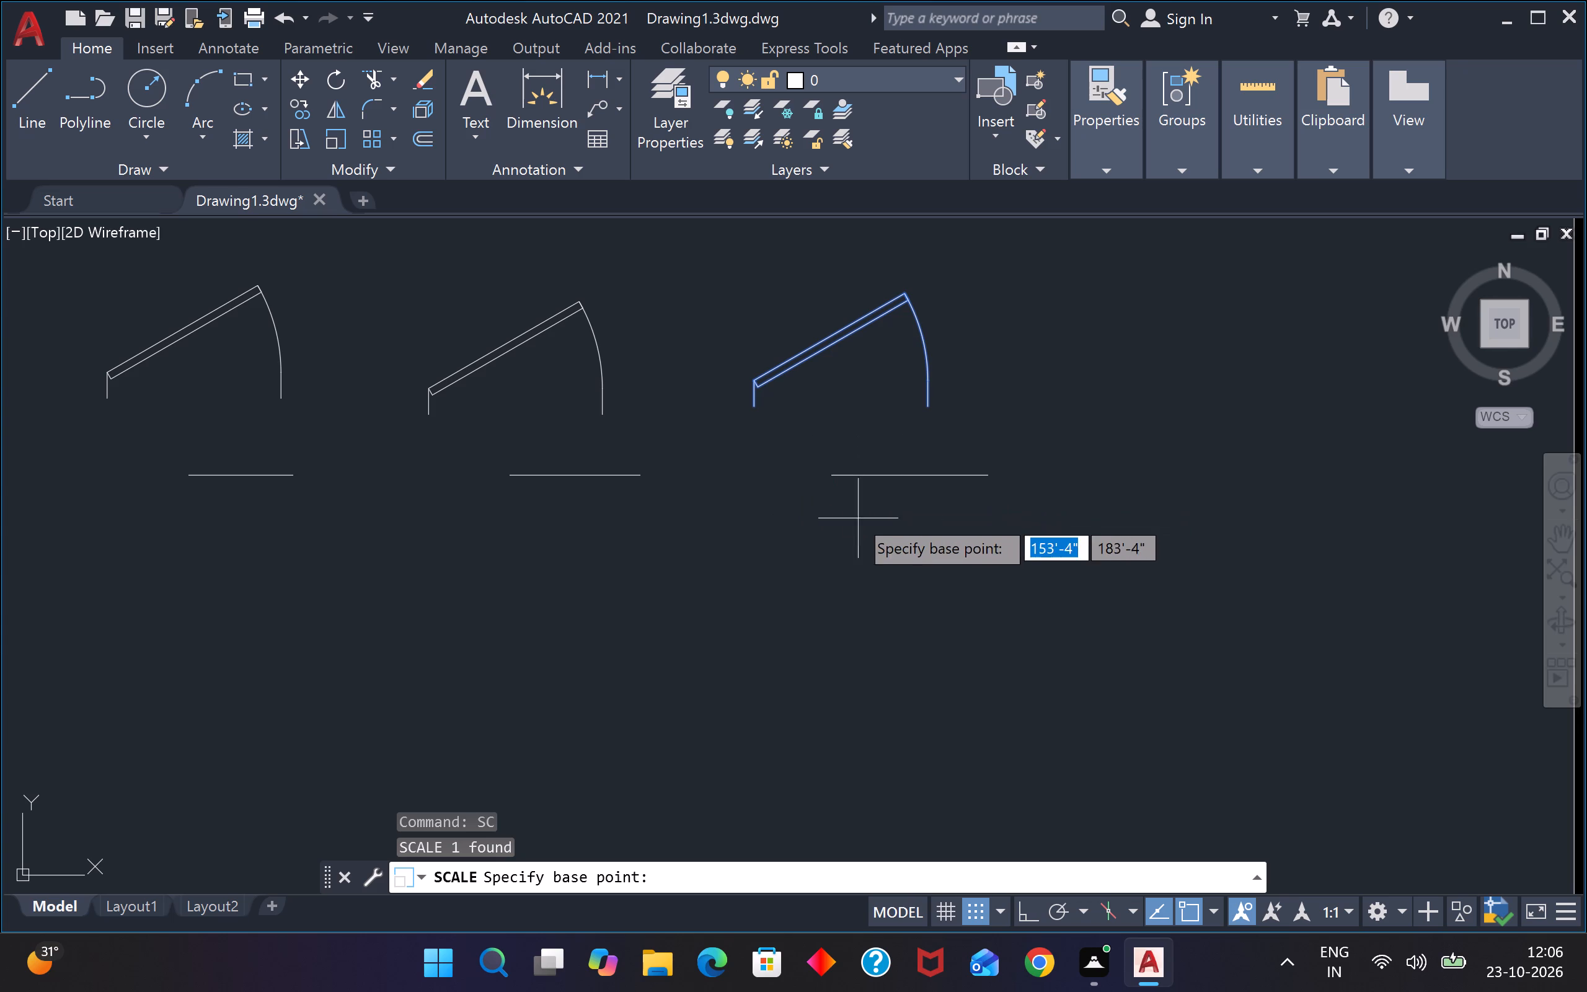
click(838, 469)
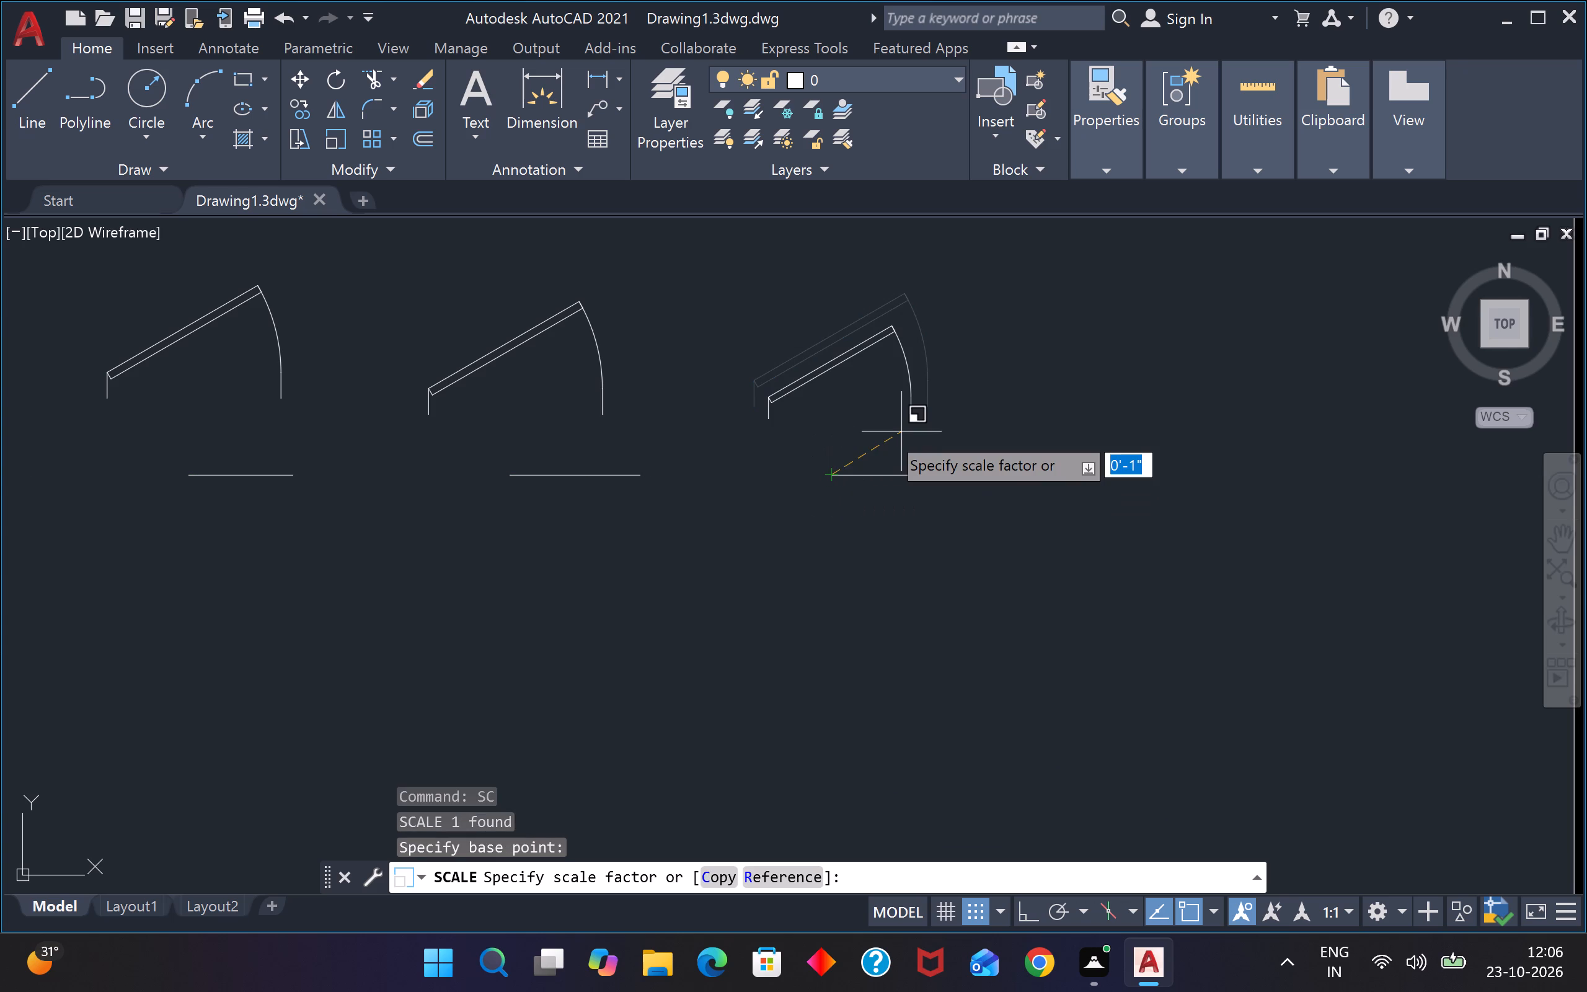
text(r)
key(space)
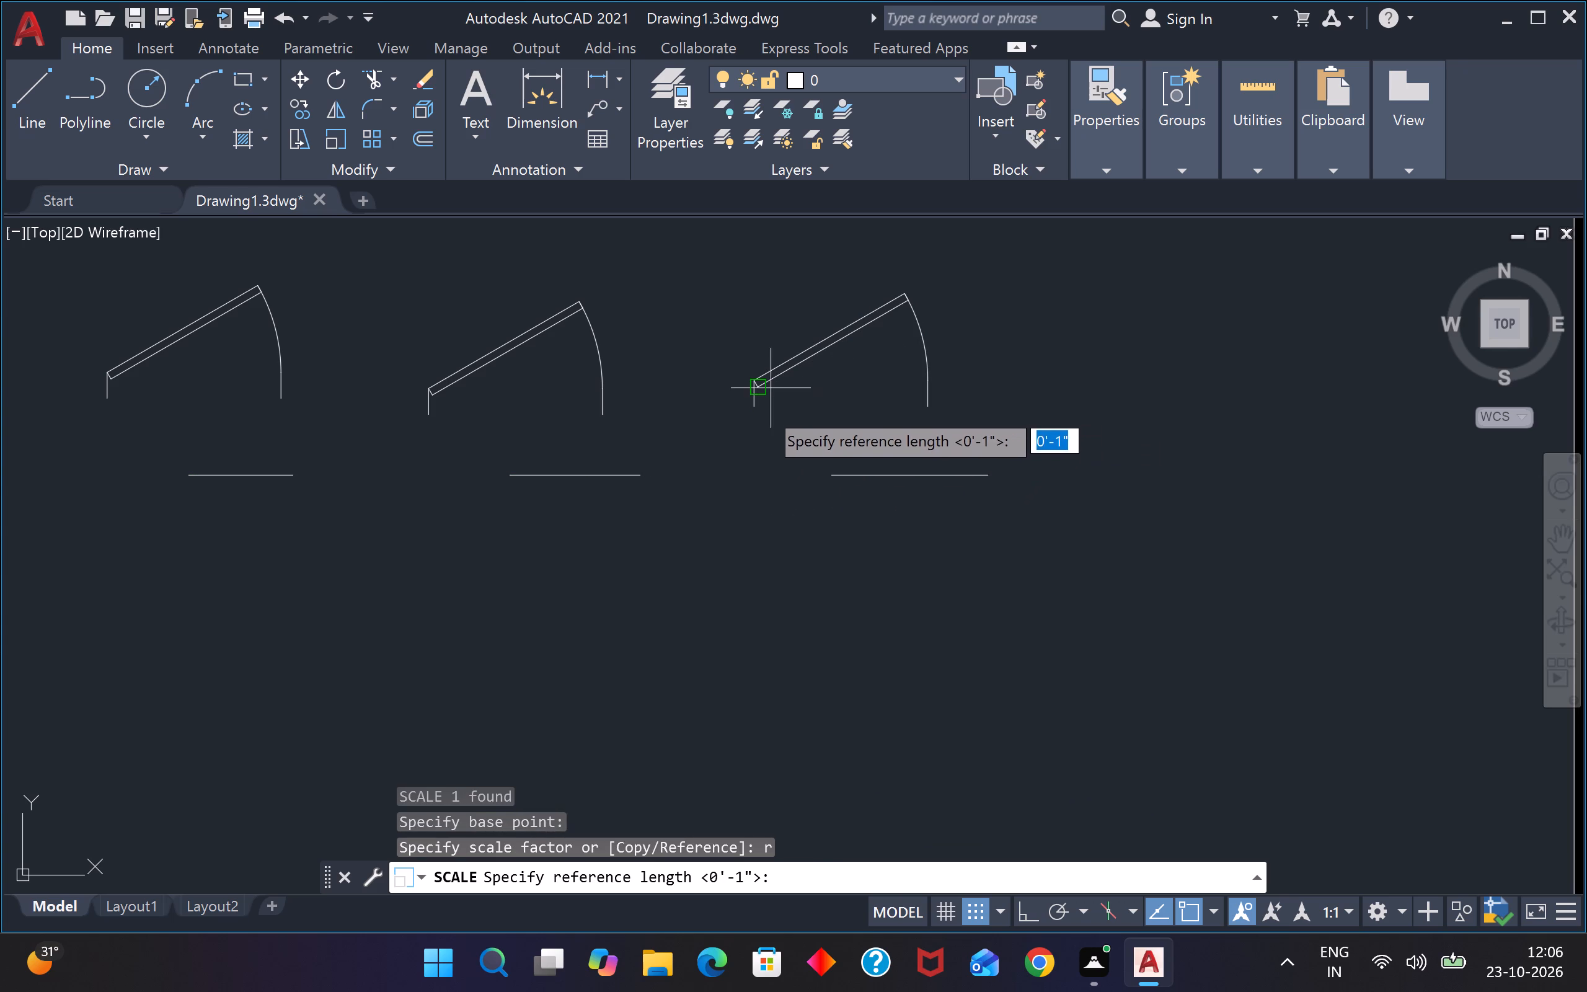
scroll(750, 406, up, 3)
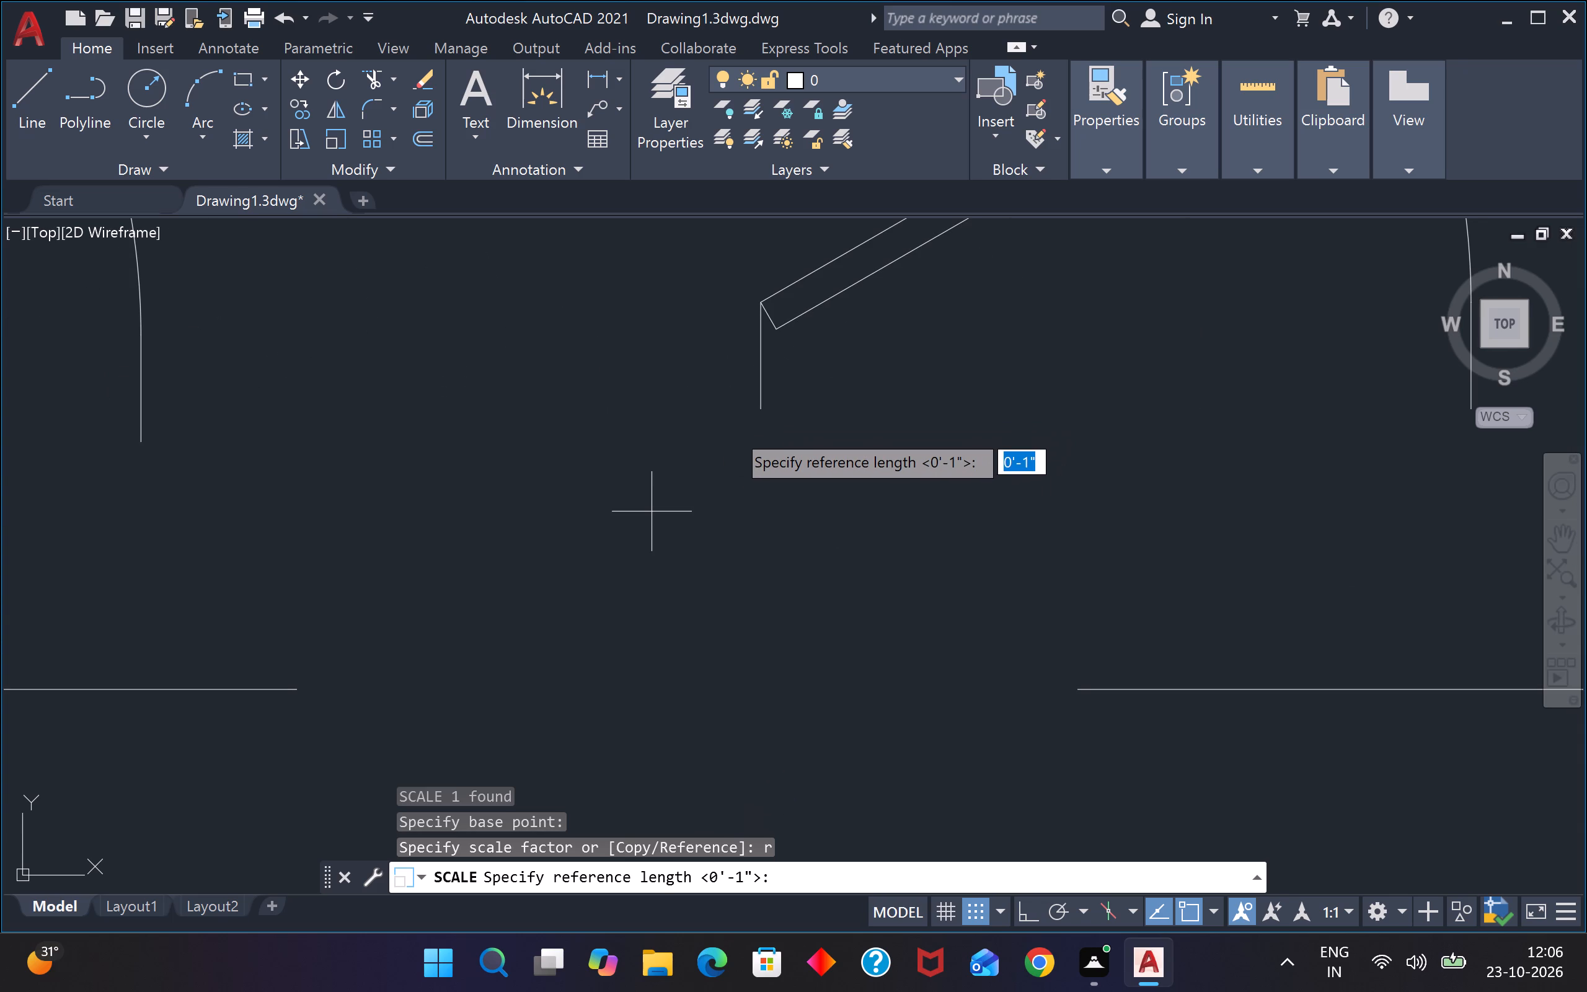
key(F9)
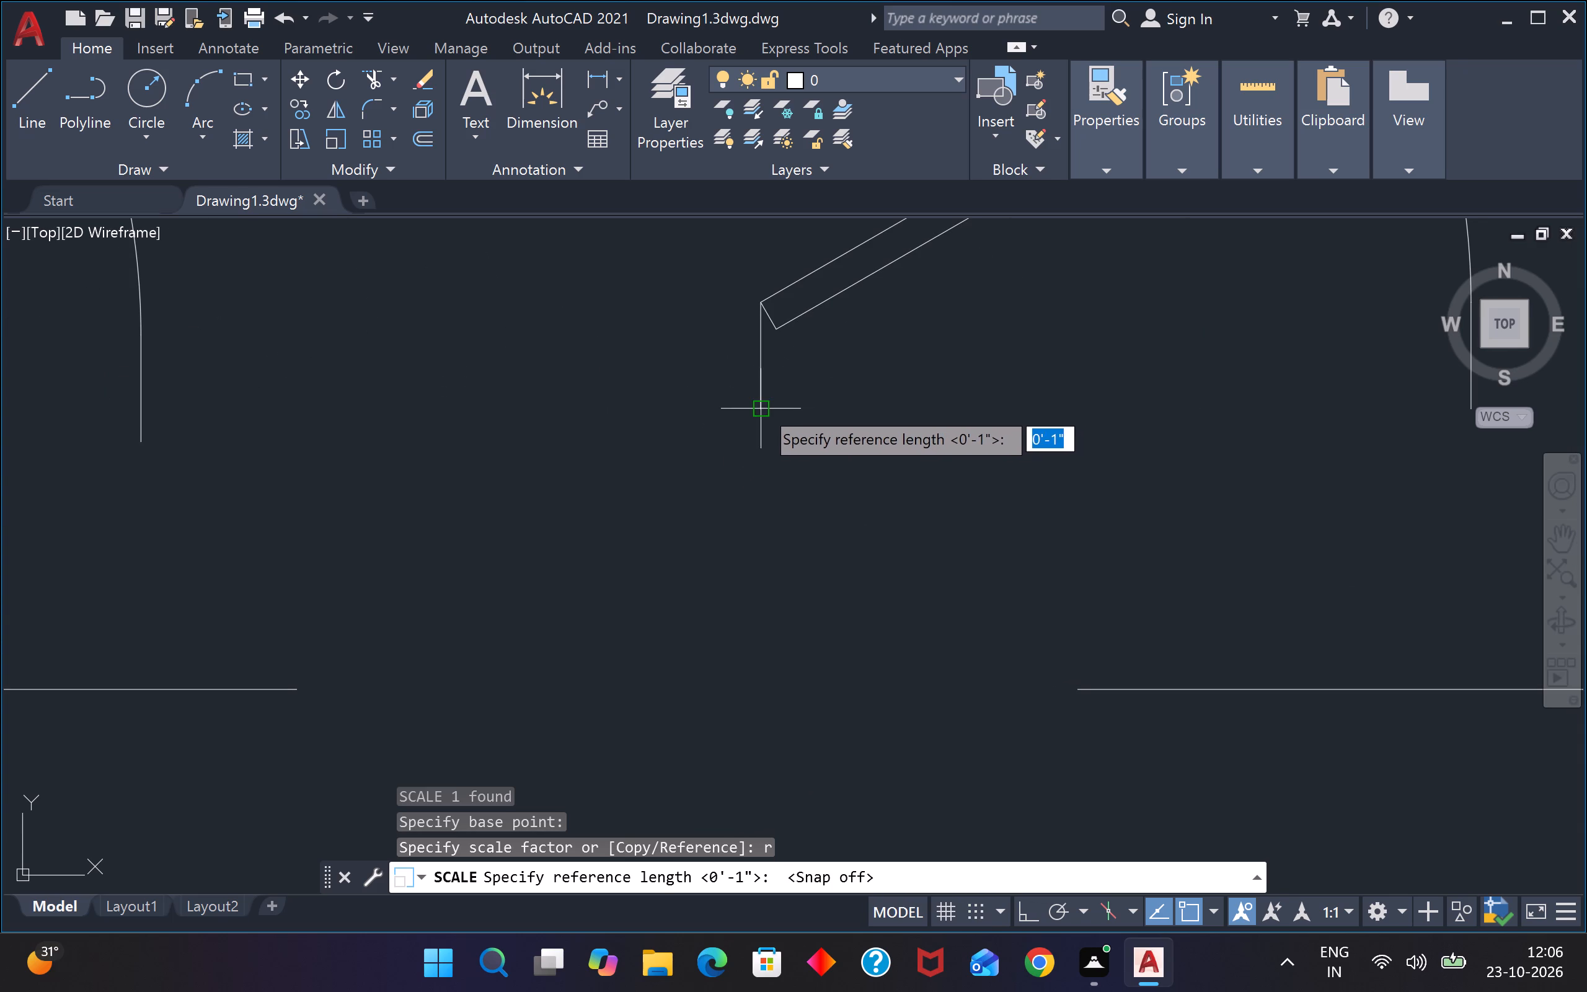
click(760, 406)
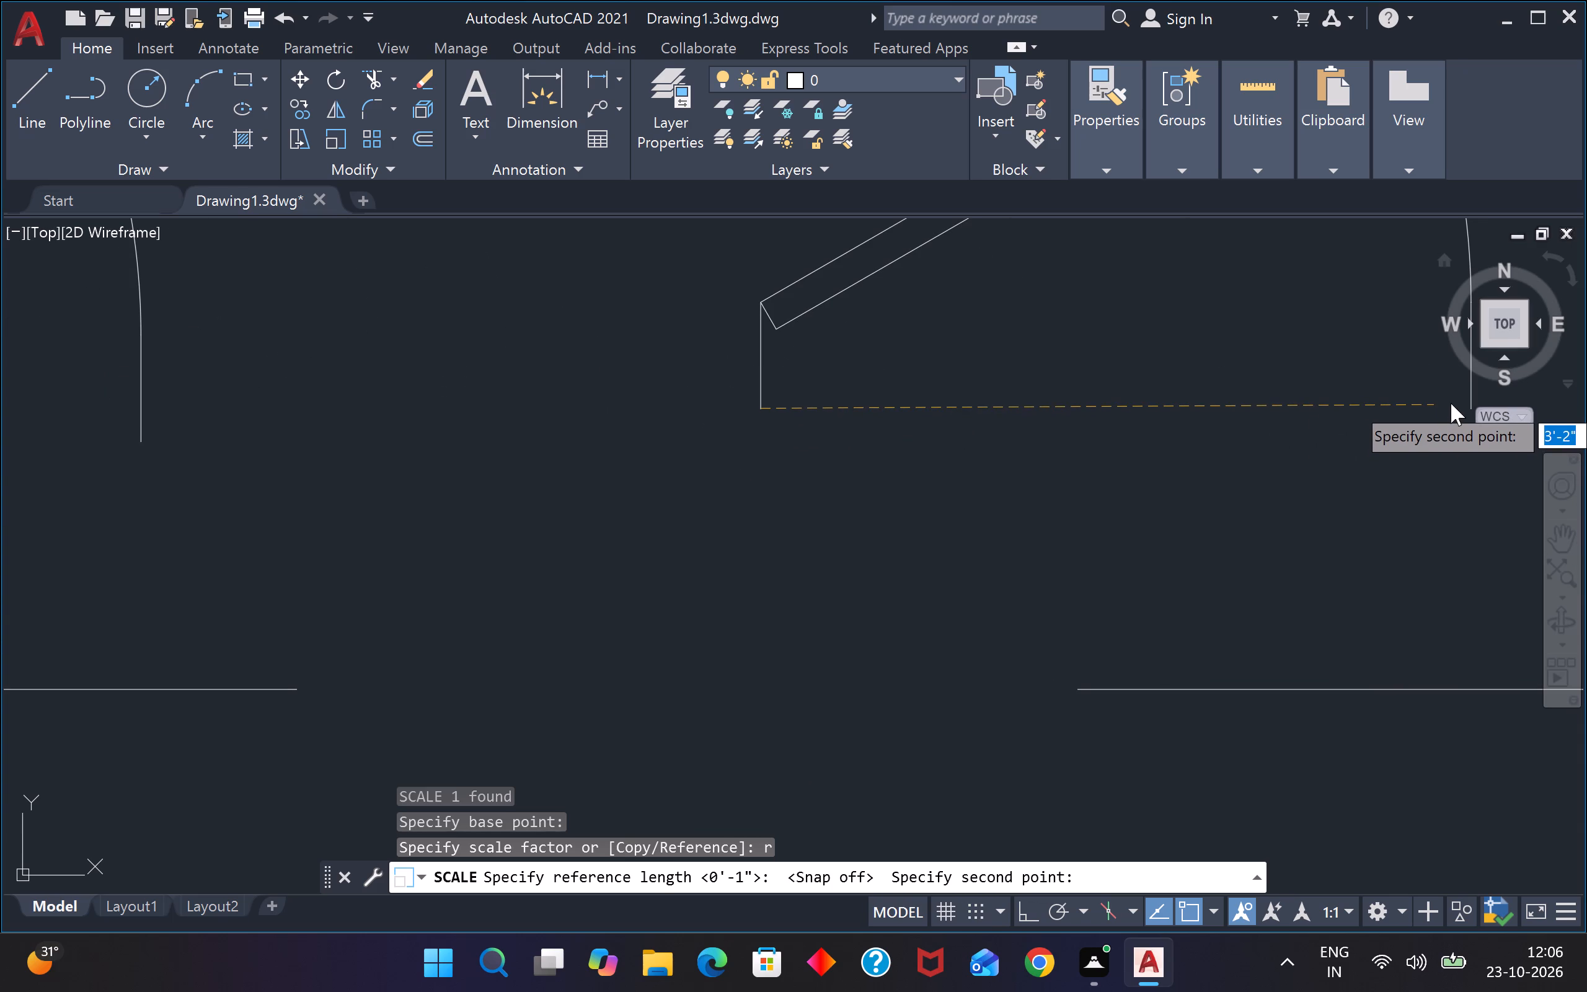
scroll(1459, 404, down, 2)
scroll(1466, 412, up, 2)
scroll(1449, 440, down, 4)
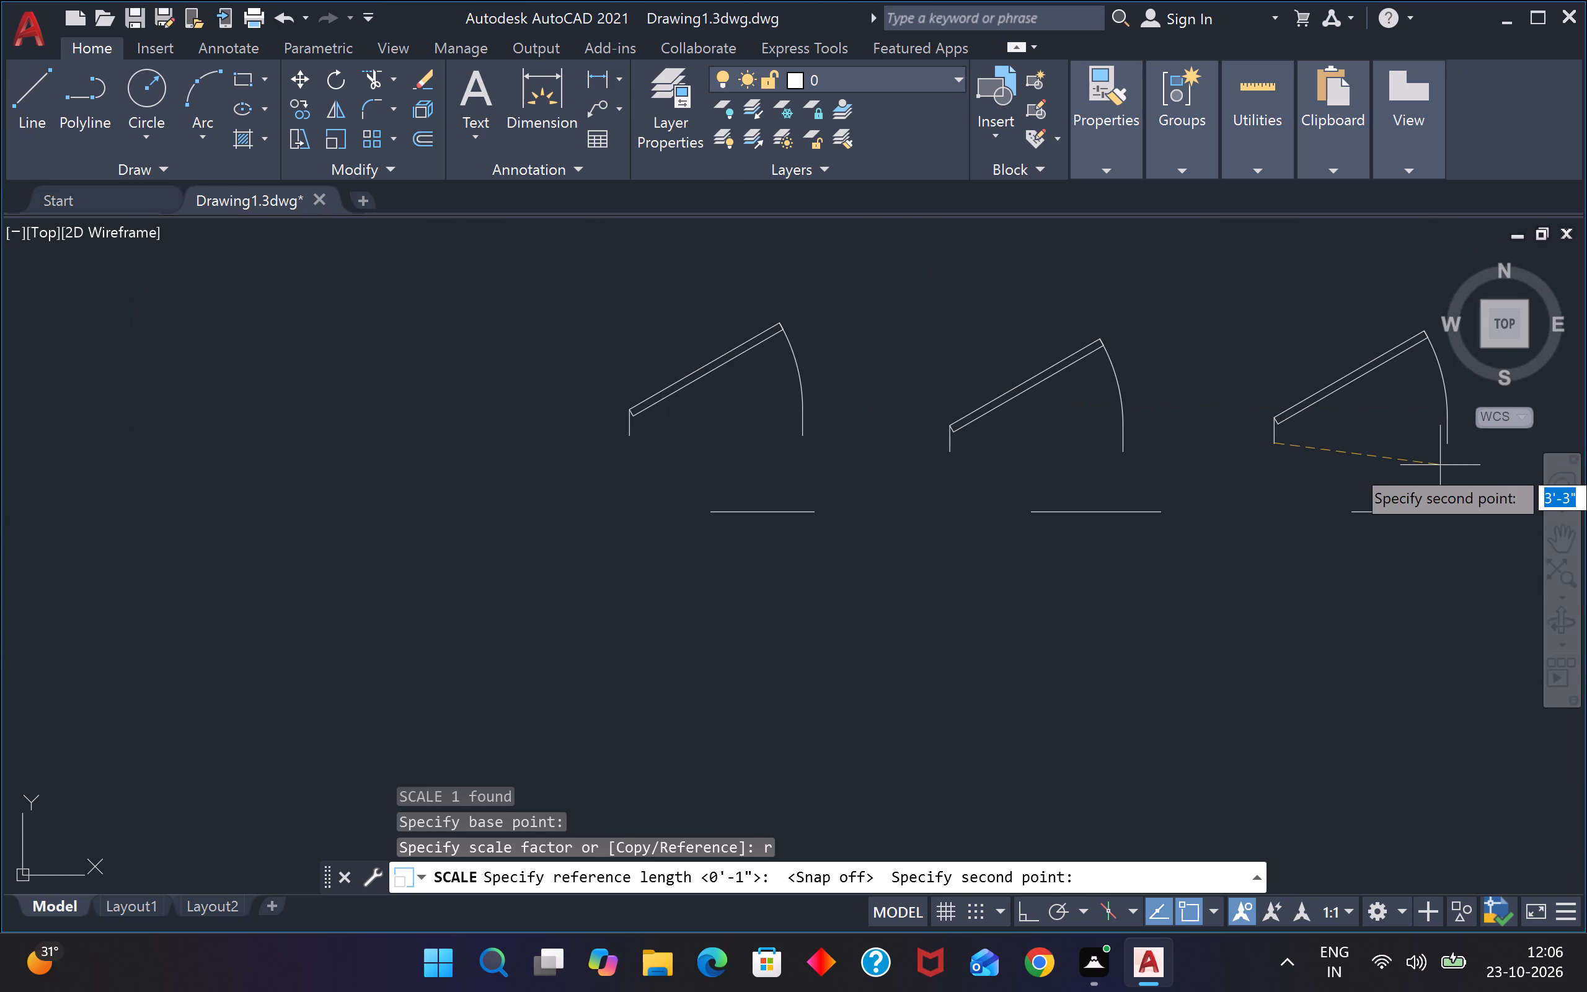
click(1448, 440)
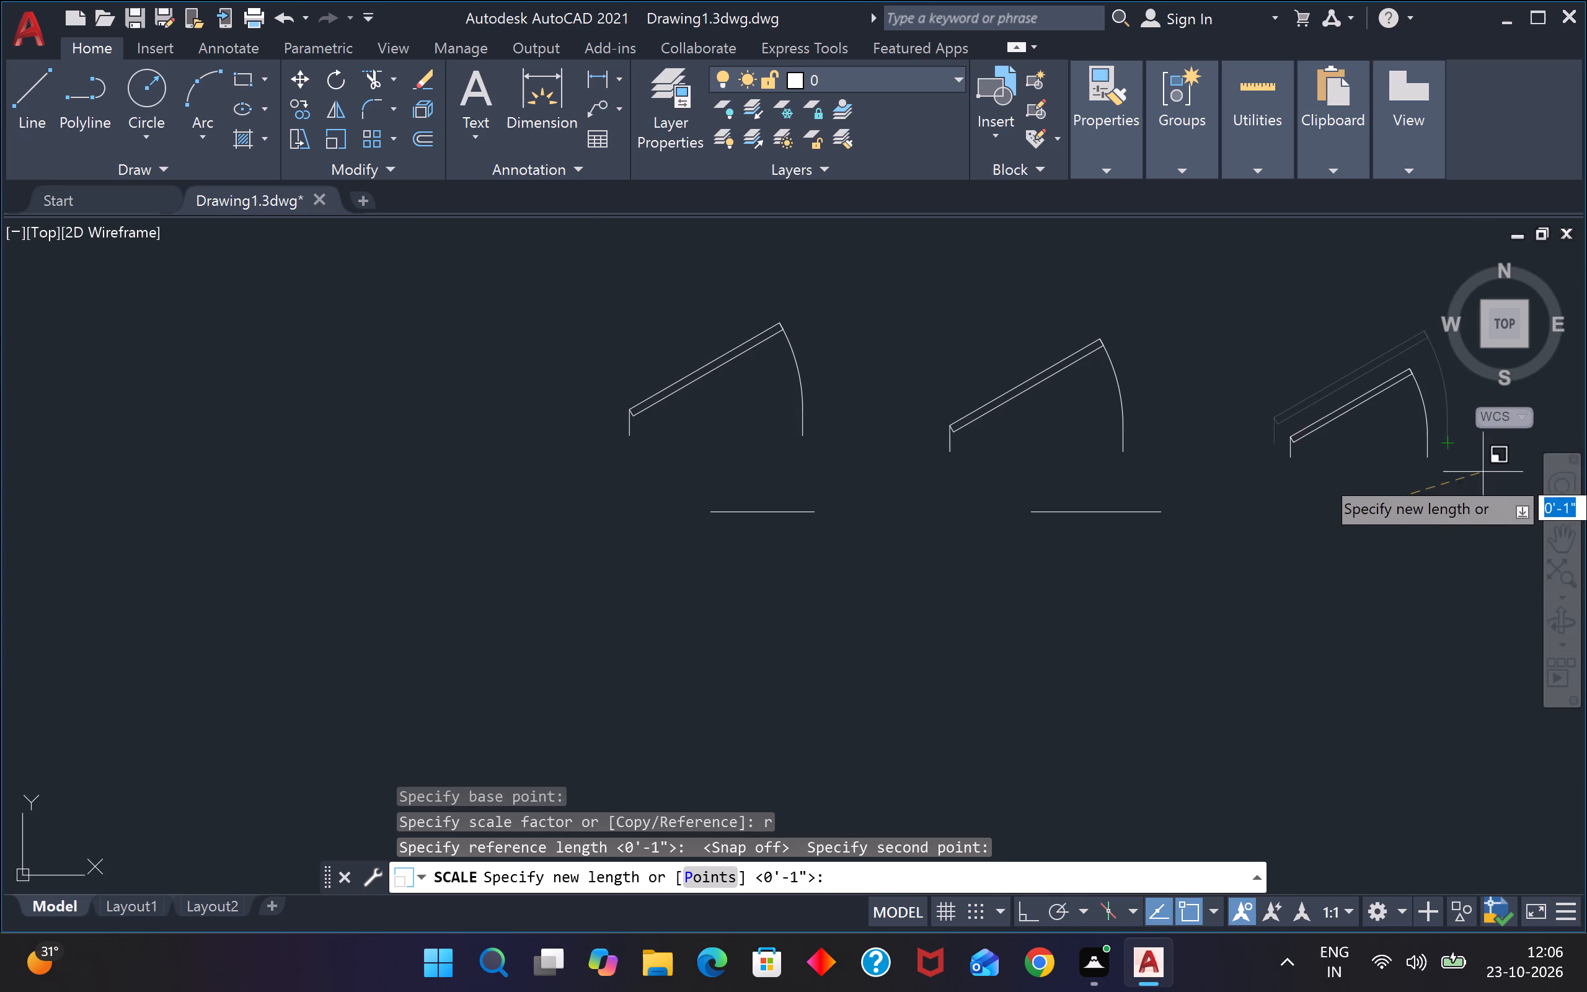
click(1509, 515)
Scale the middle loose door by reference so its opening width matches the 2'6" line below it.
scroll(1510, 515, down, 3)
scroll(1423, 514, up, 1)
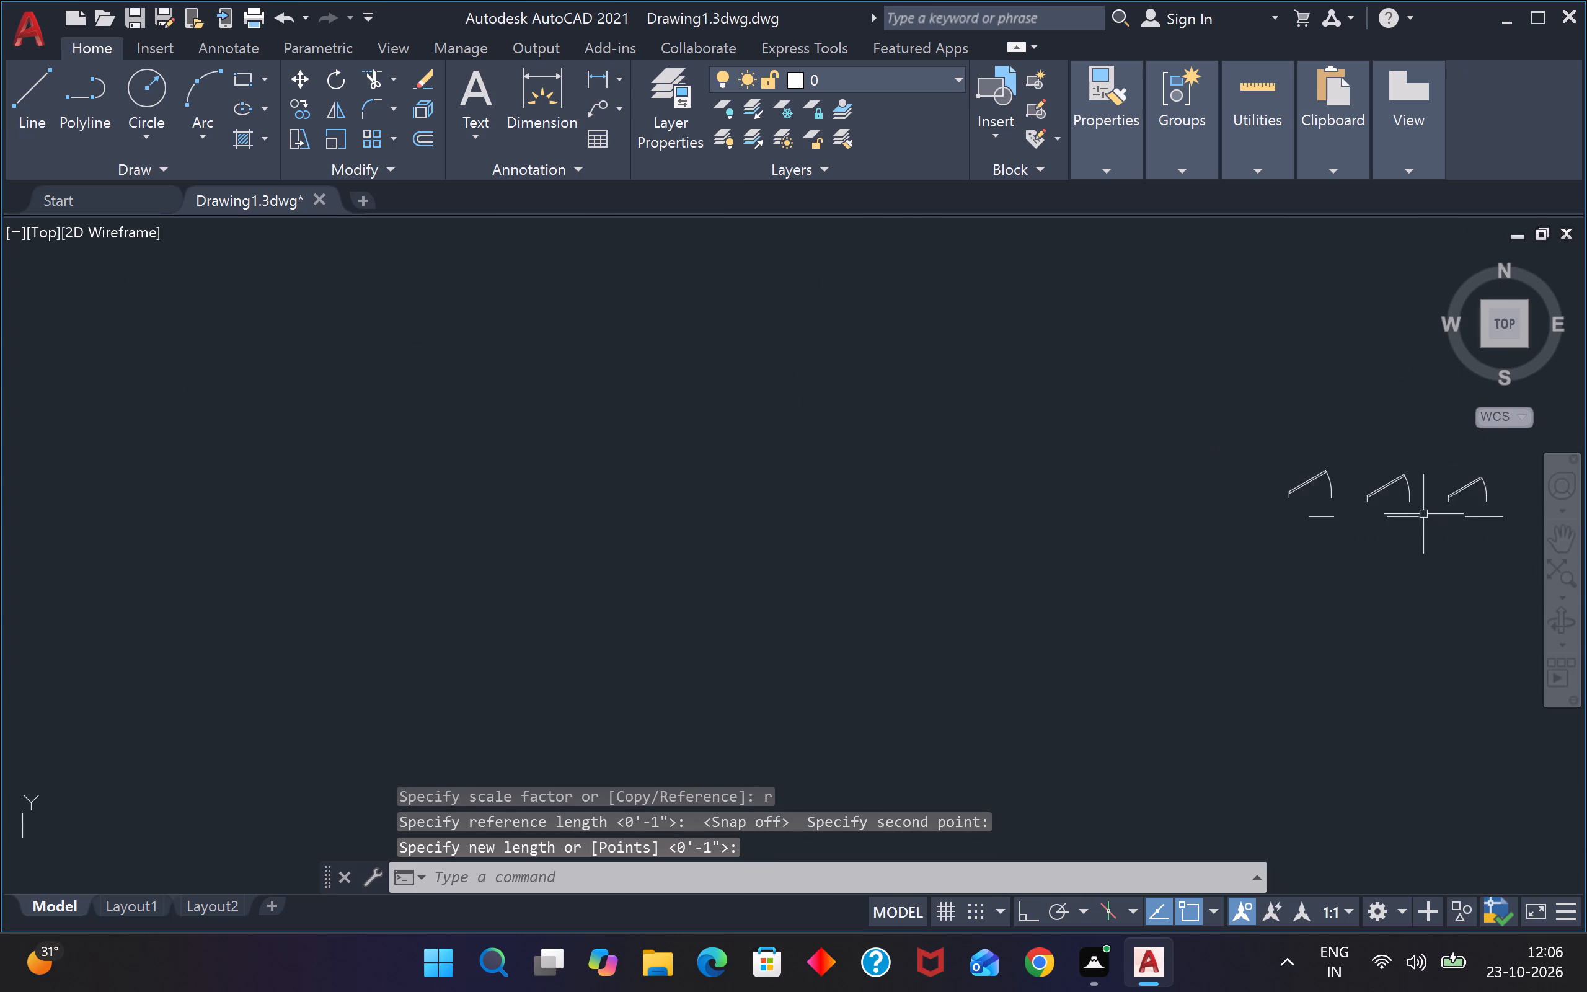
scroll(1423, 513, up, 1)
click(1415, 404)
click(1325, 446)
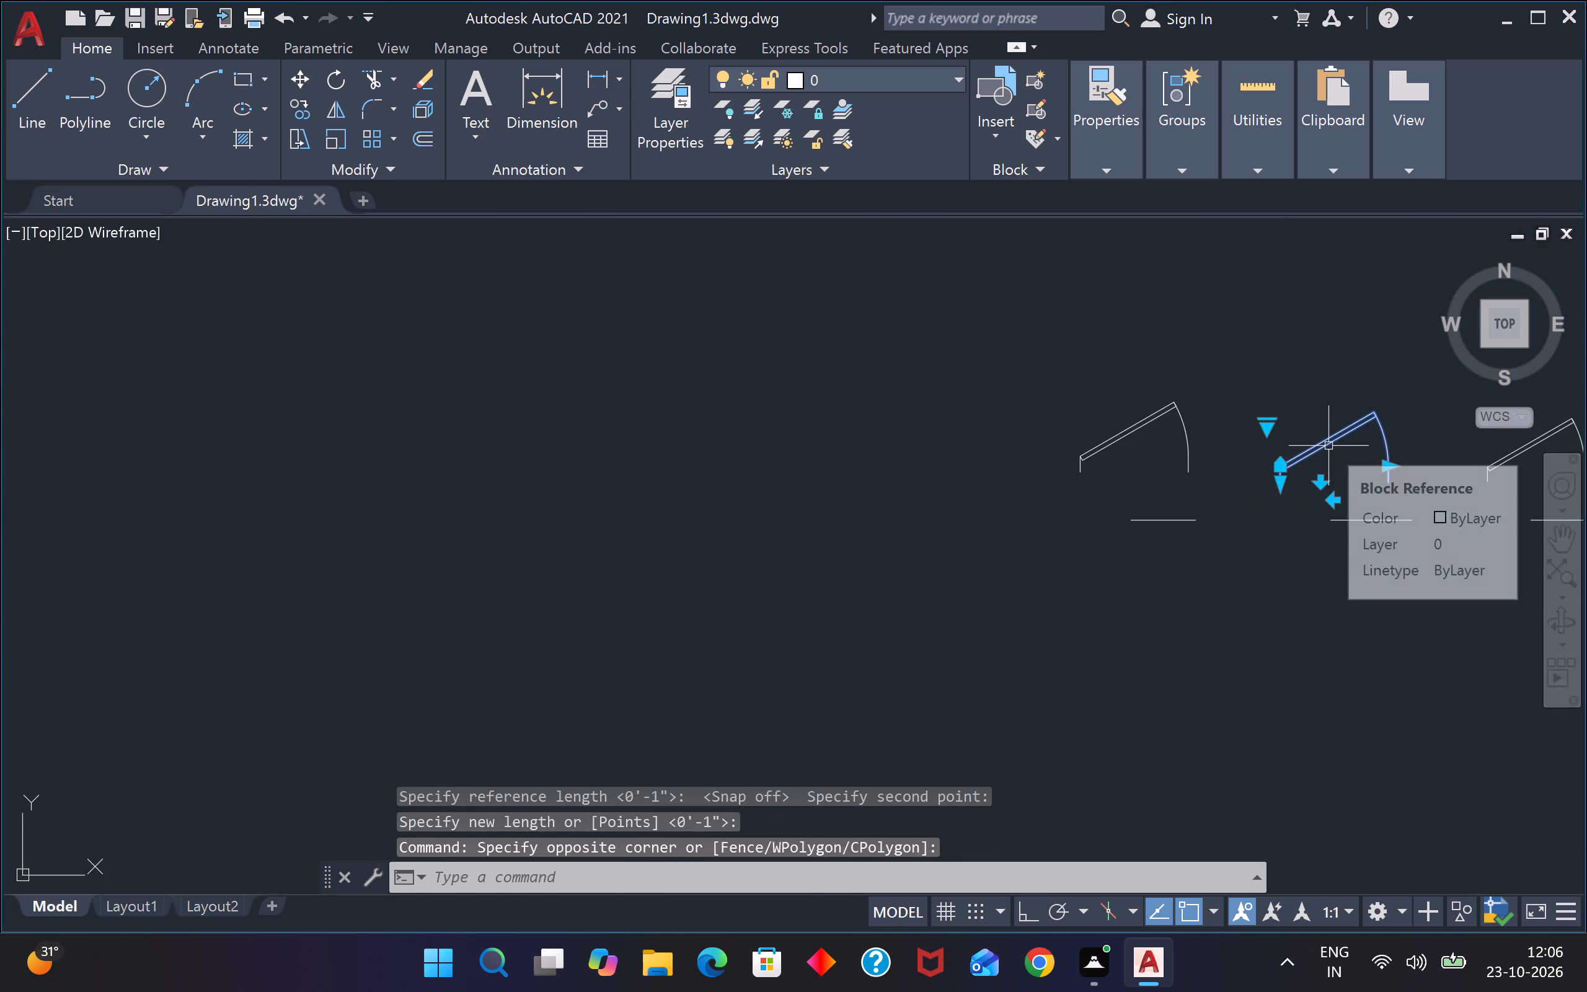
text(sc)
key(space)
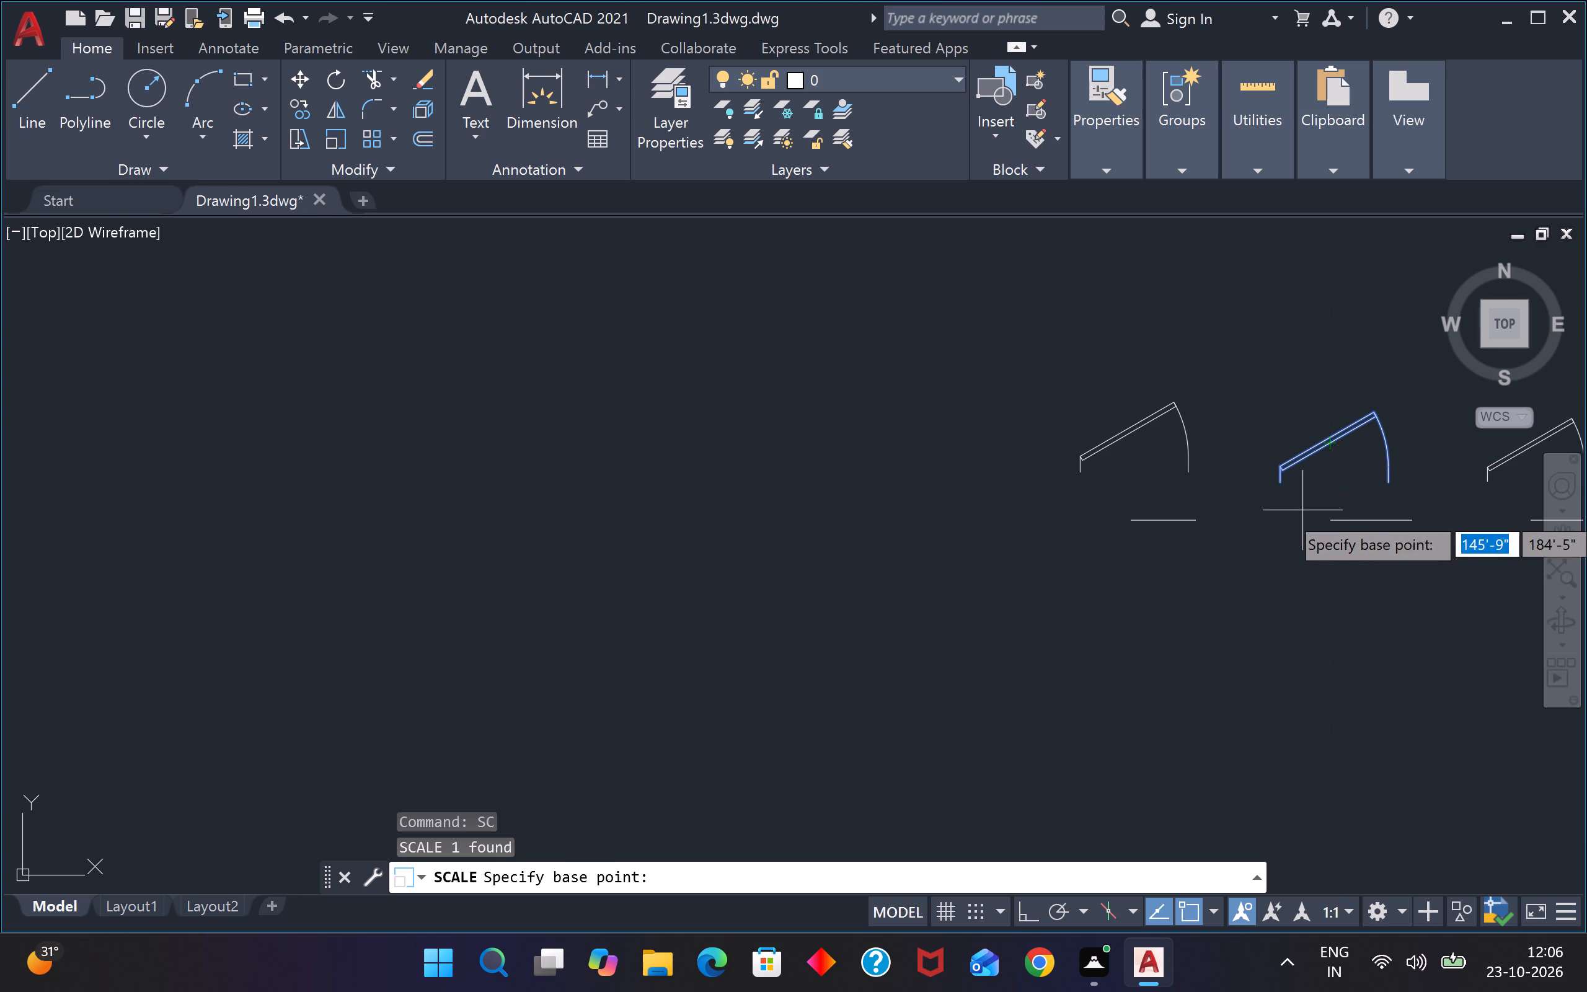
click(1333, 521)
text(r)
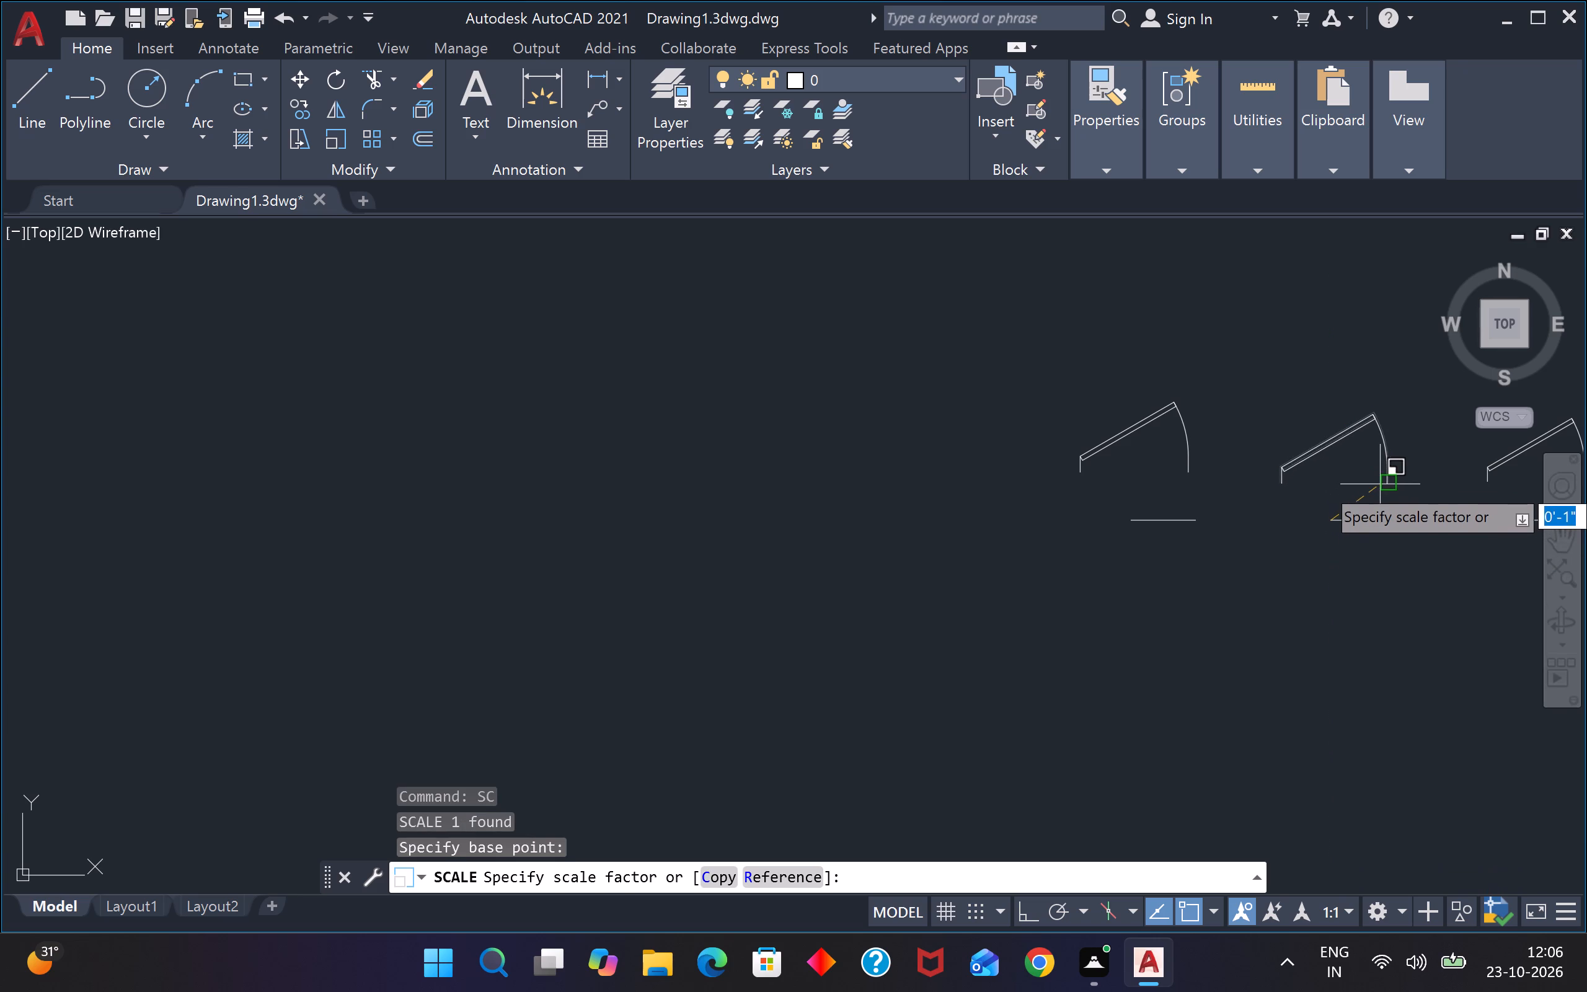
key(space)
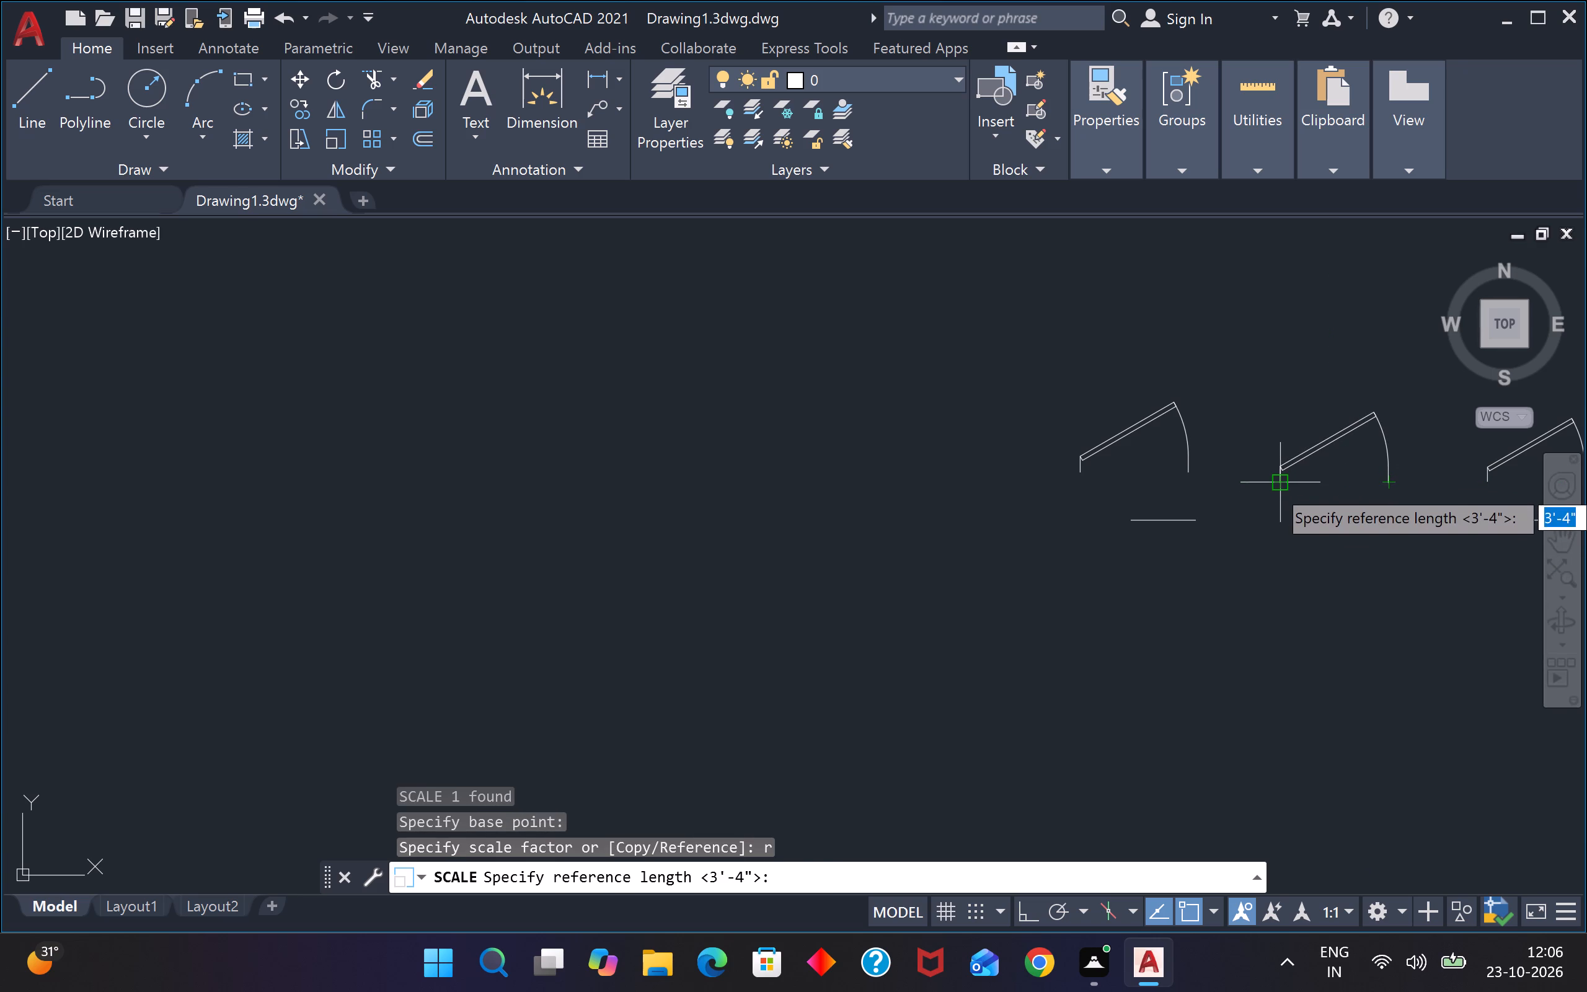
click(1281, 485)
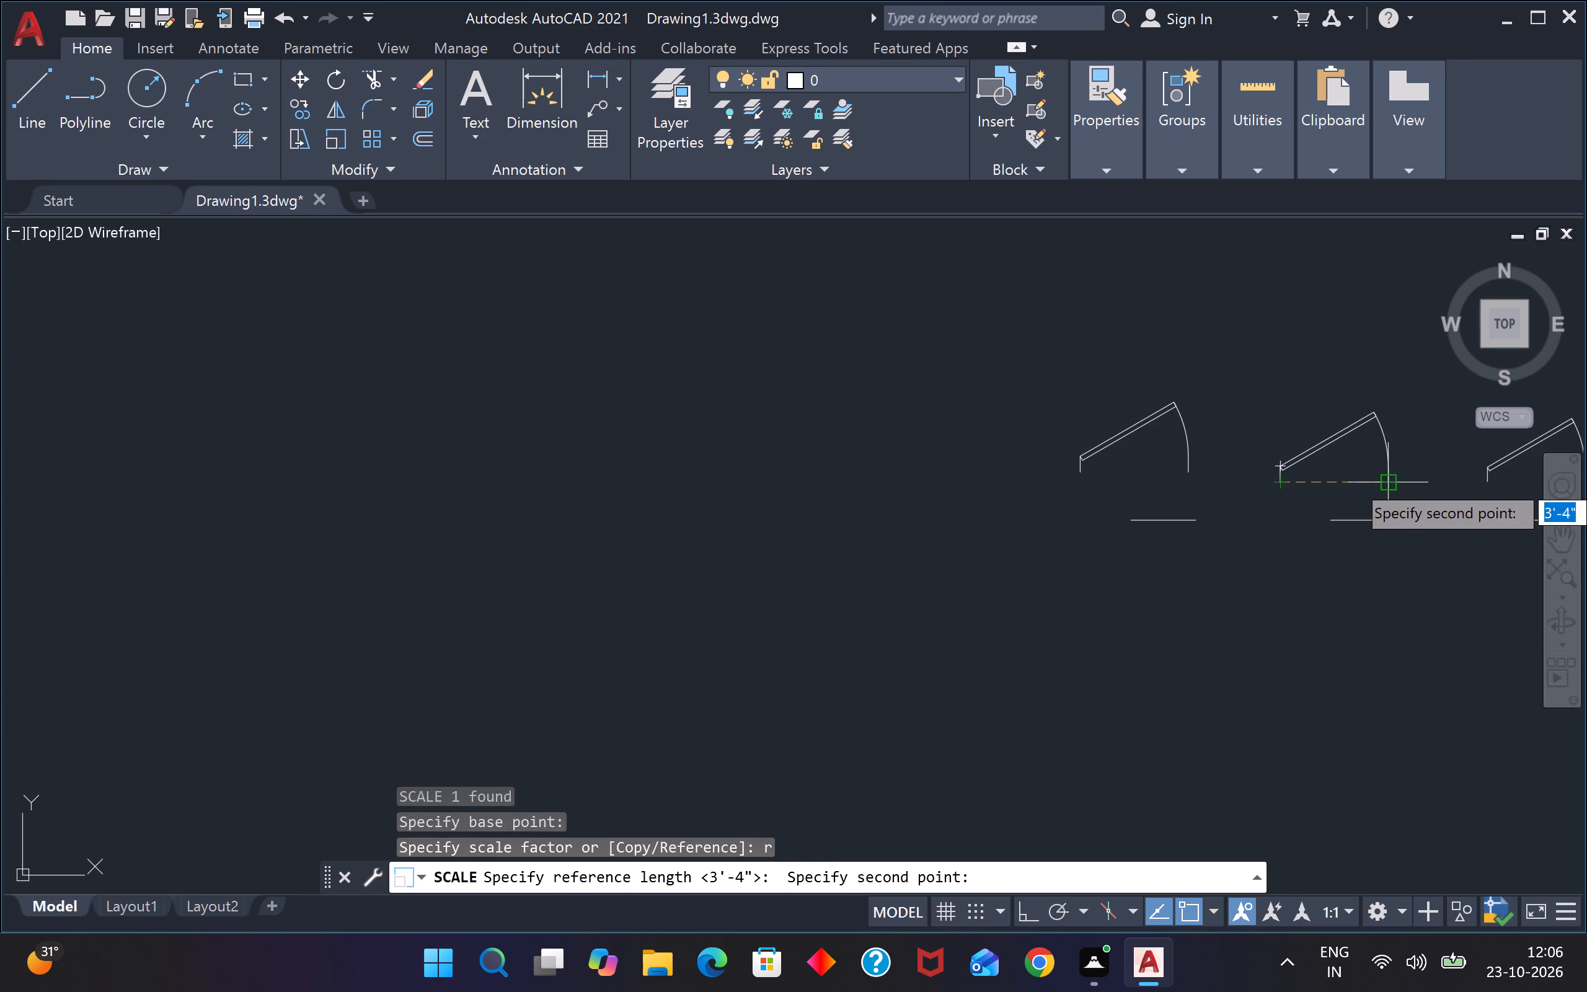
click(1392, 480)
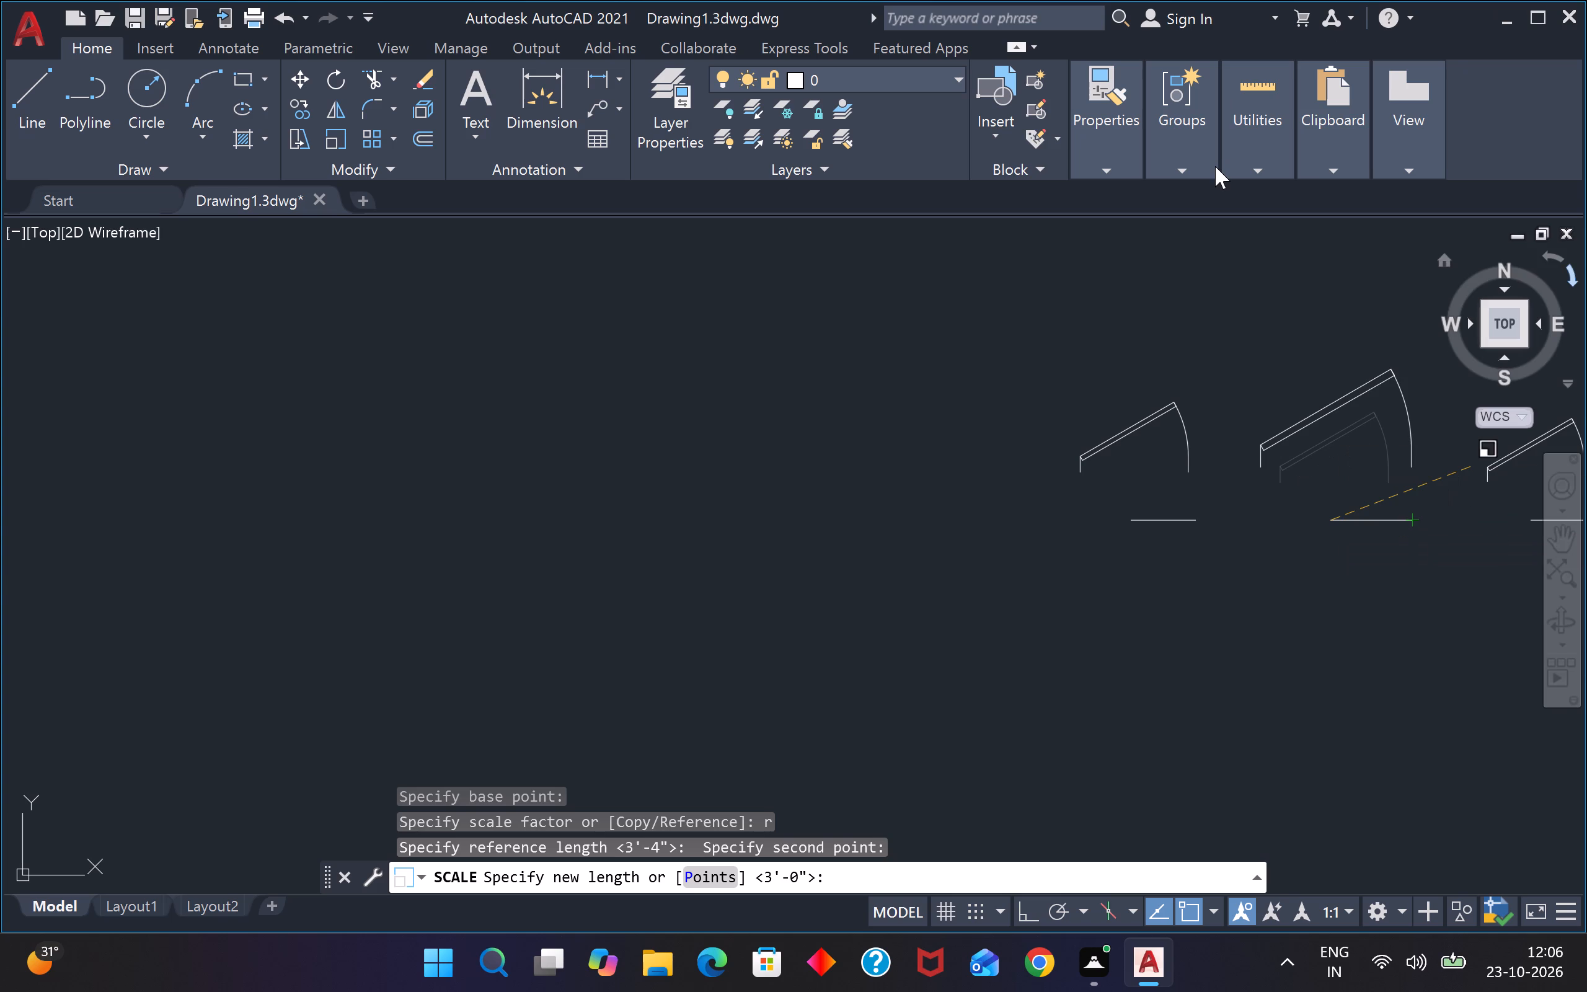
scroll(1410, 533, up, 4)
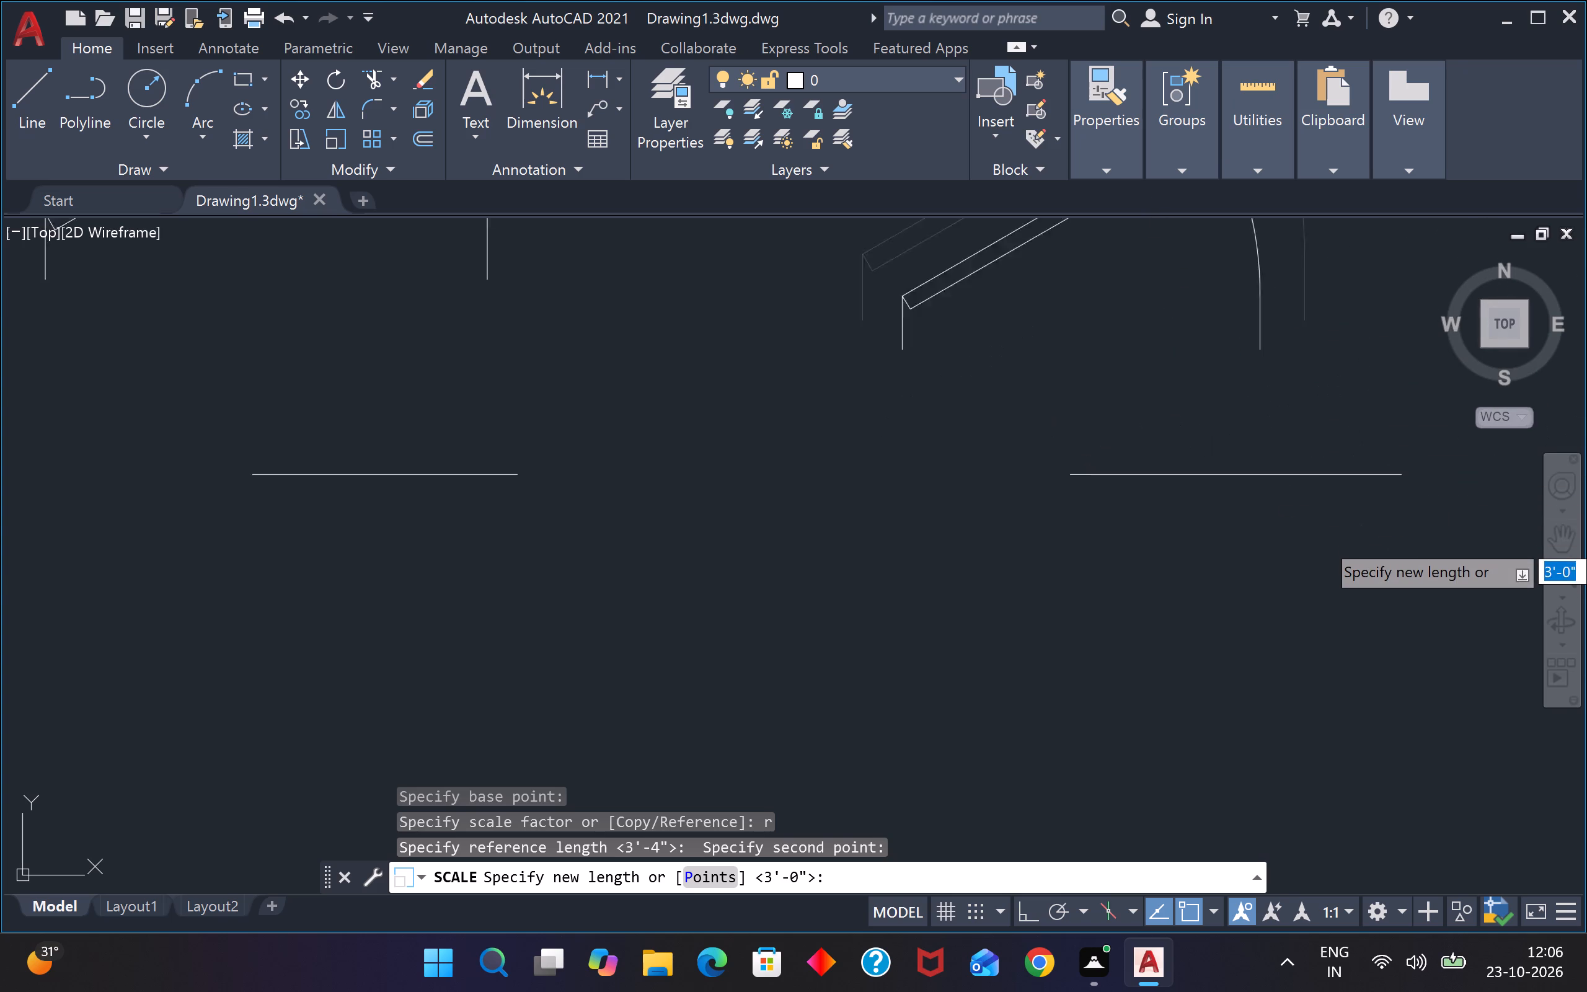
click(1391, 440)
Scale the westernmost loose door by reference so its opening width matches the 2' line below it.
scroll(1381, 436, down, 2)
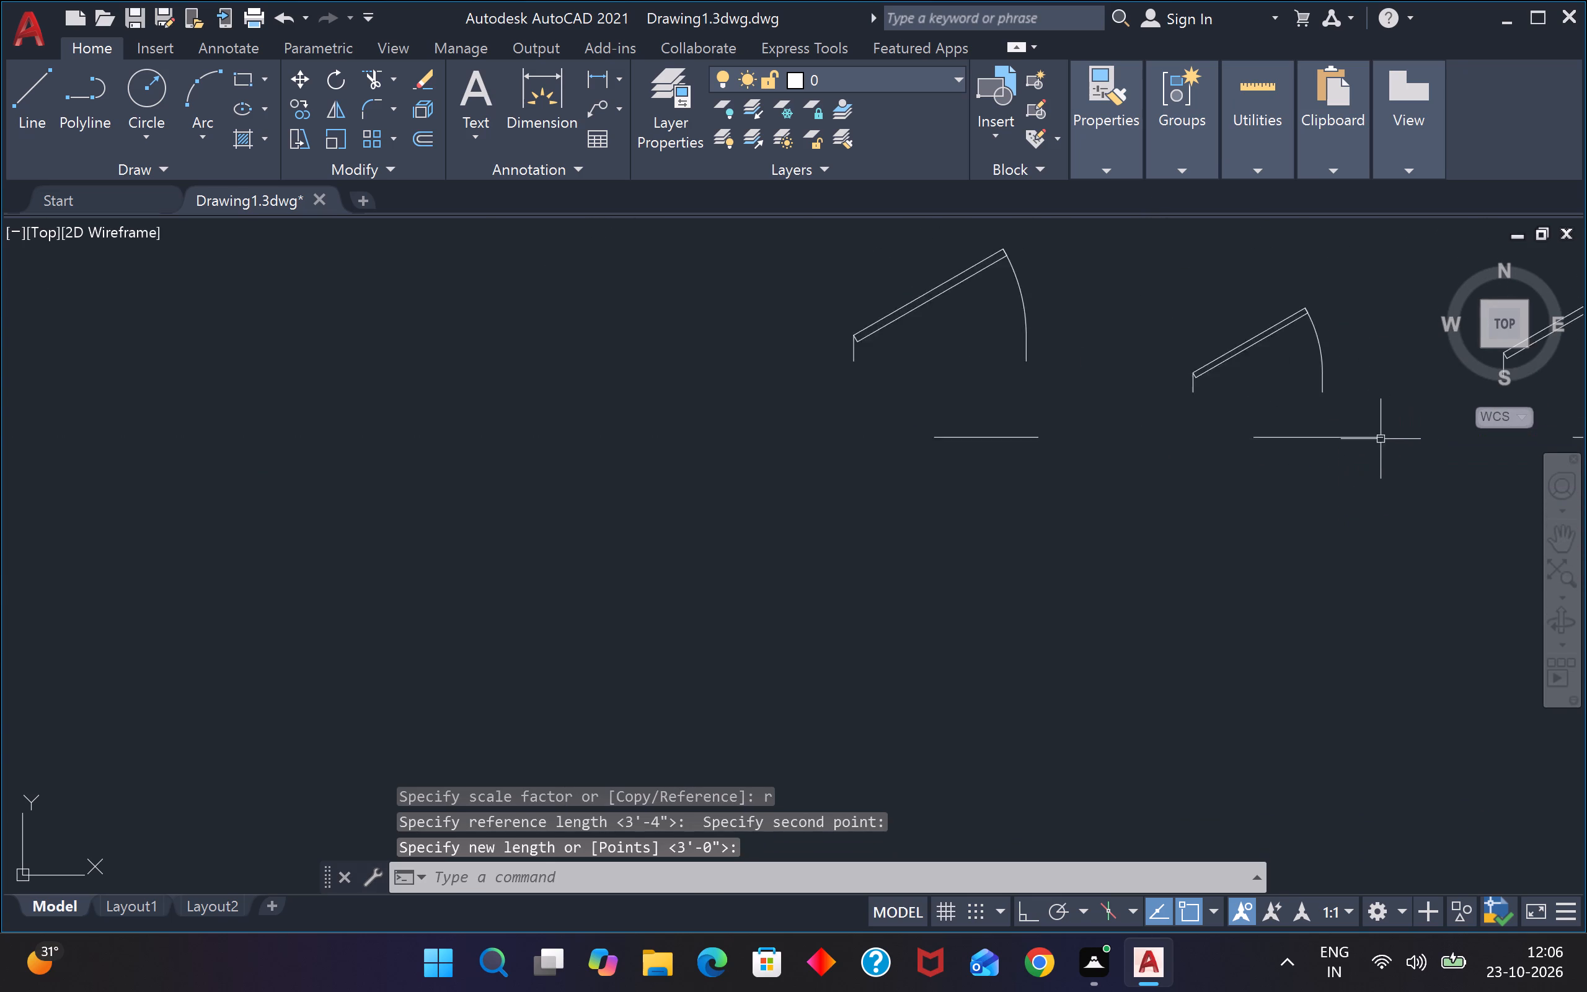
scroll(1381, 439, down, 2)
scroll(1113, 376, up, 1)
click(1174, 272)
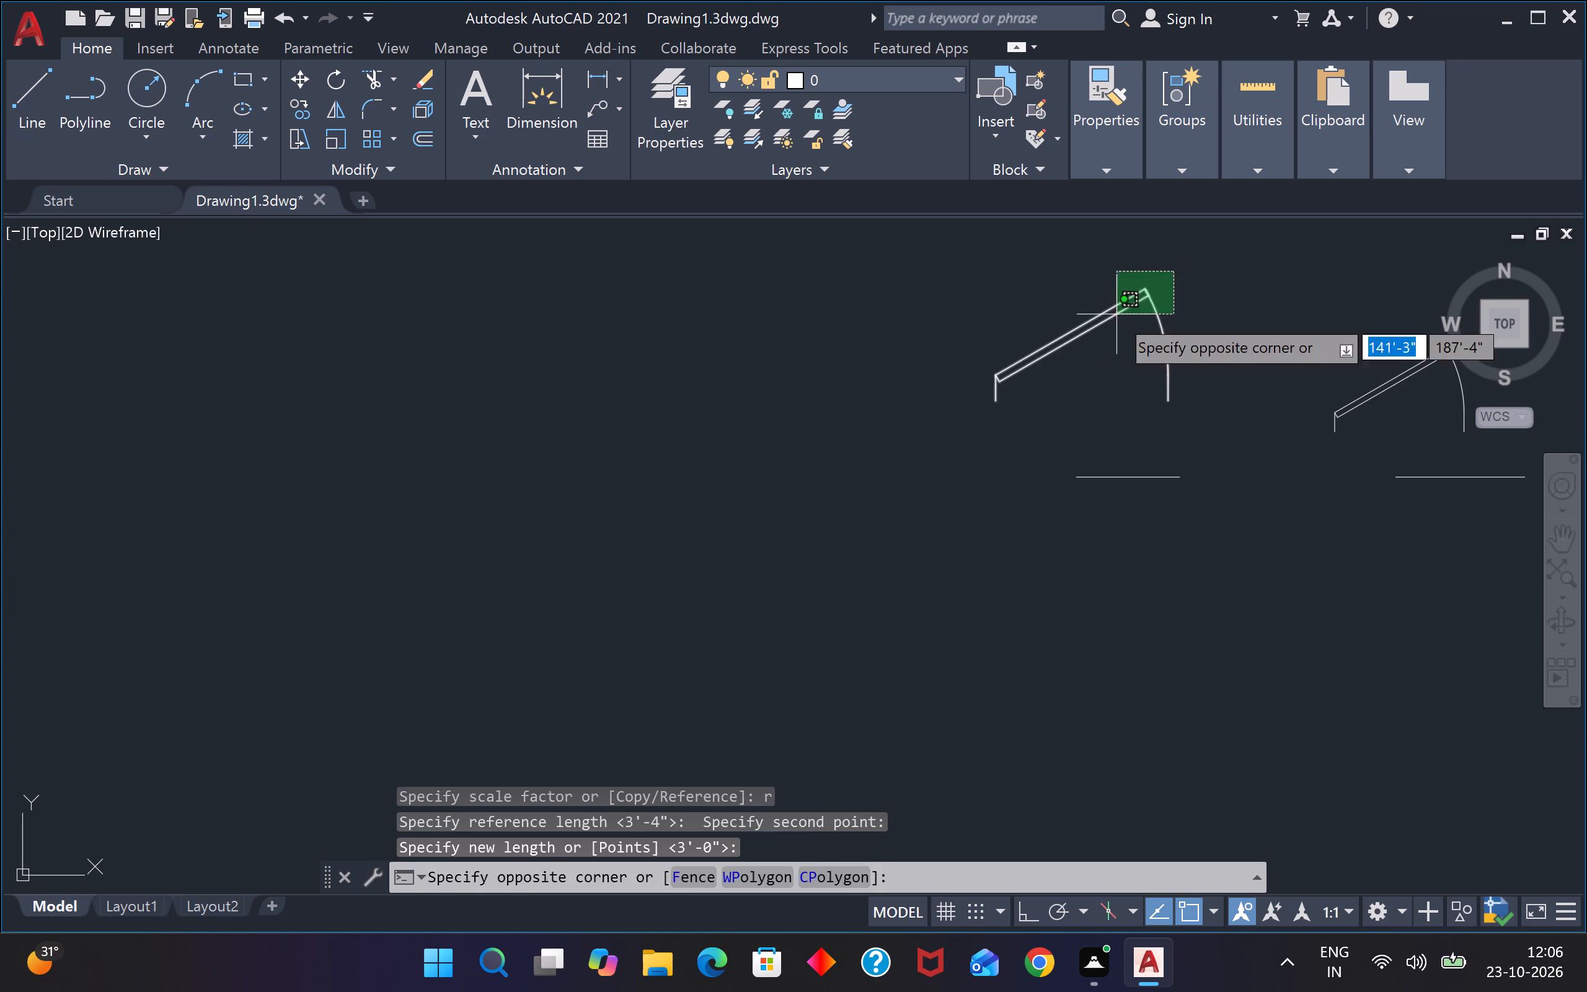
click(1115, 314)
text(sc)
key(space)
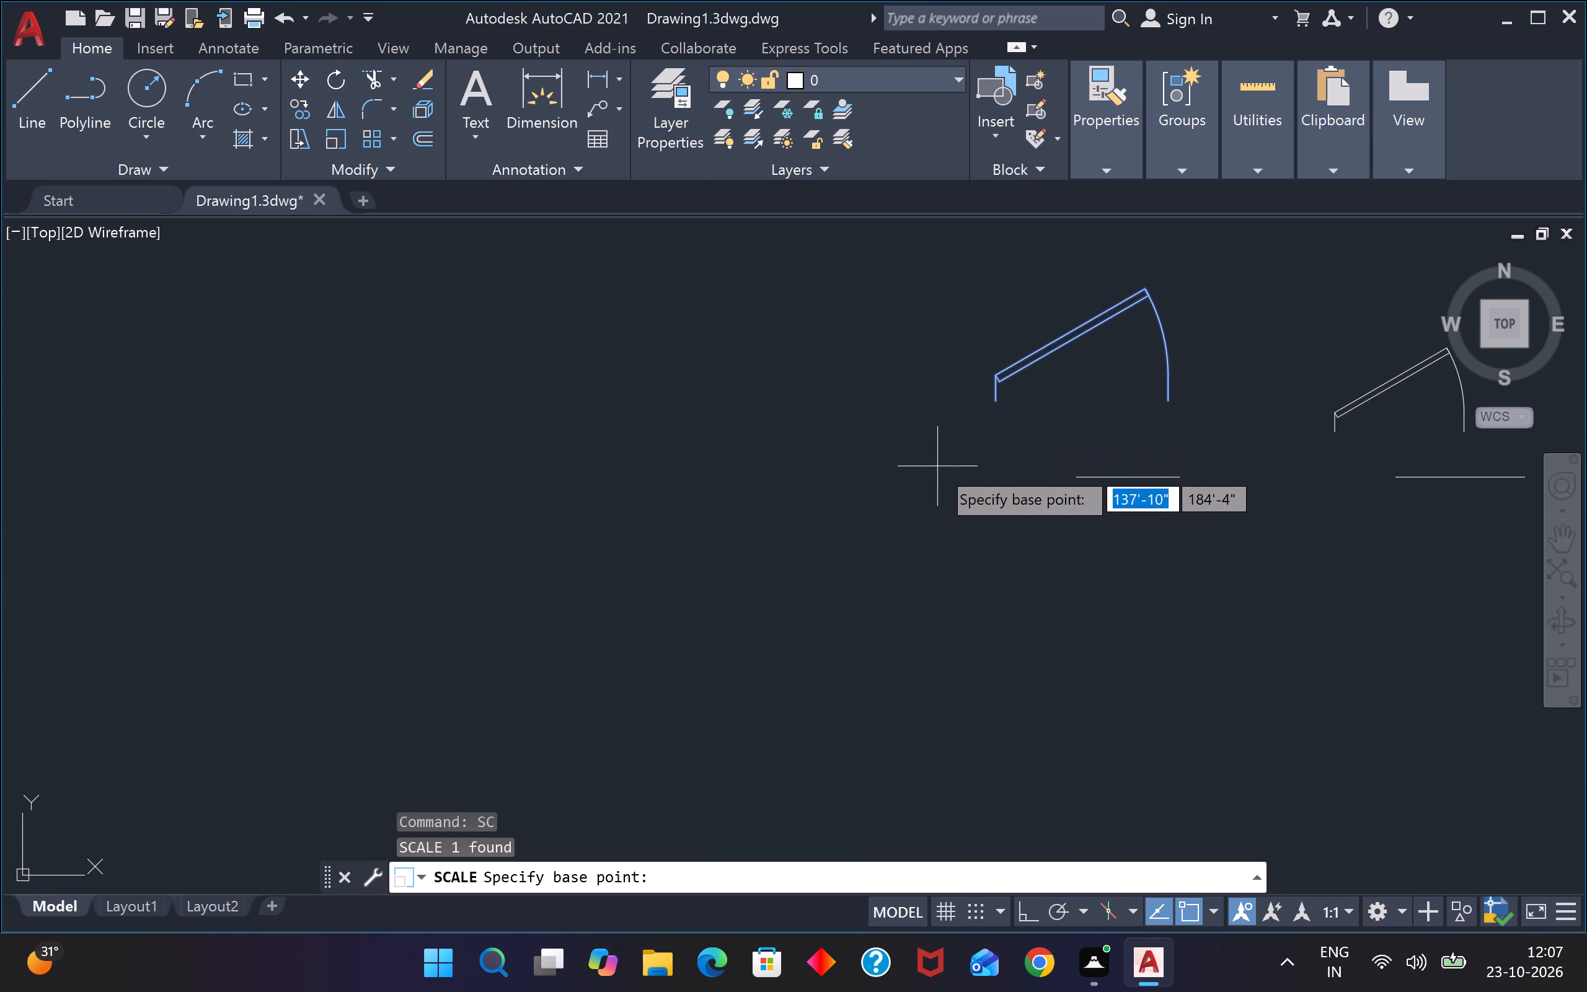
click(1080, 473)
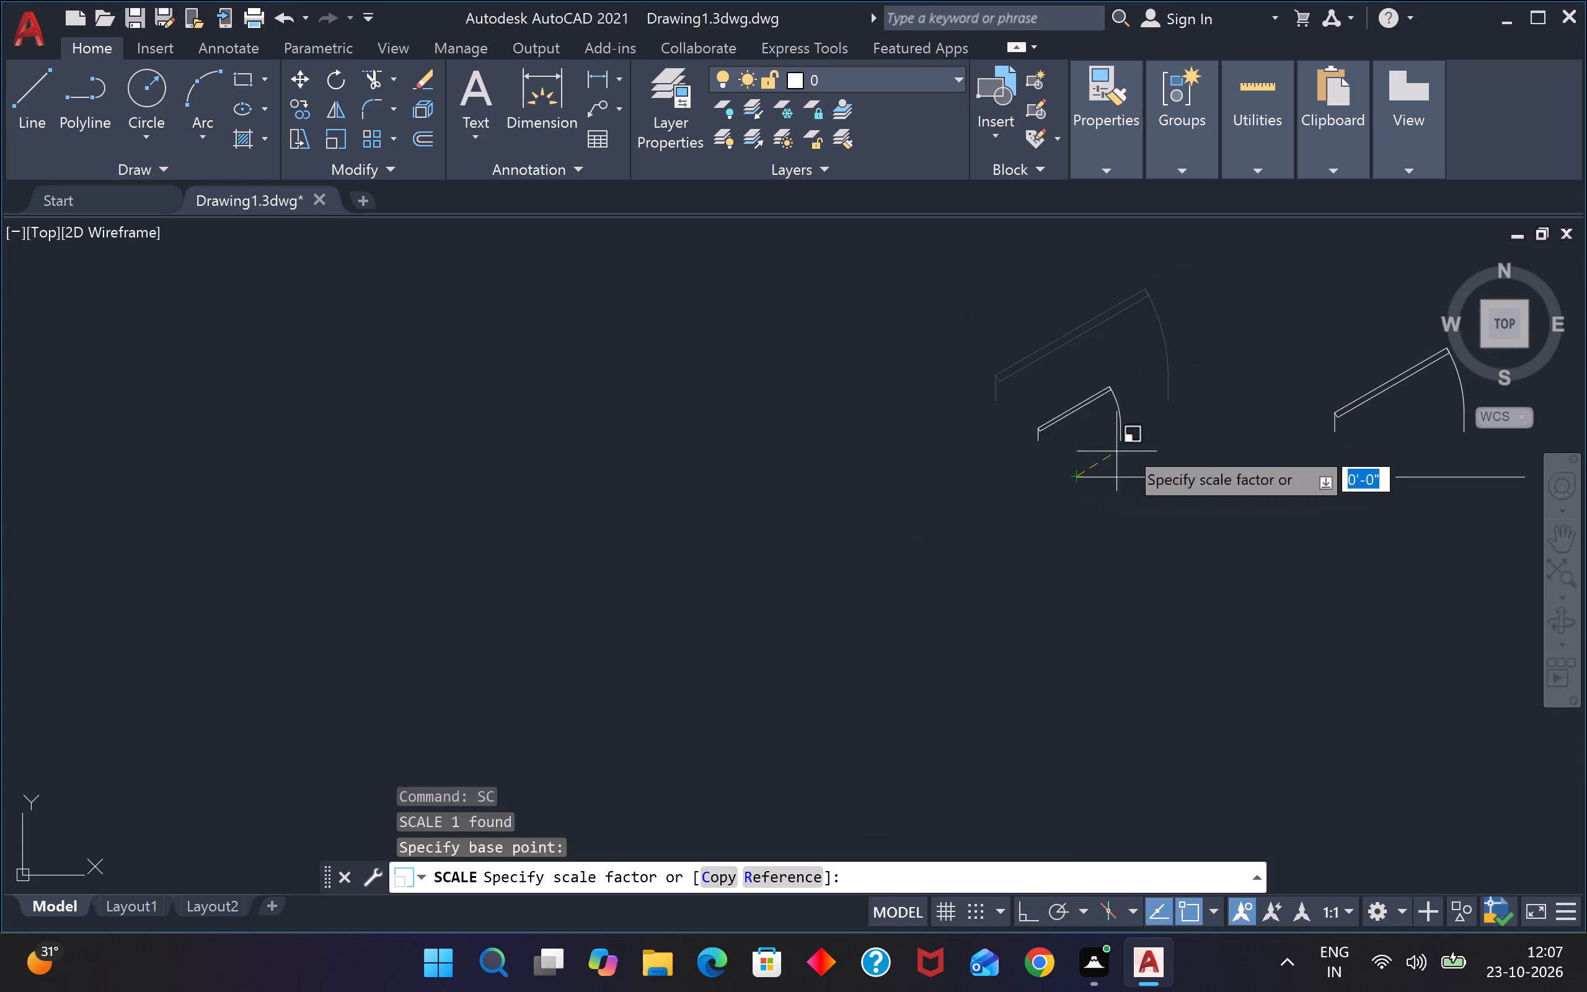
text(r)
key(space)
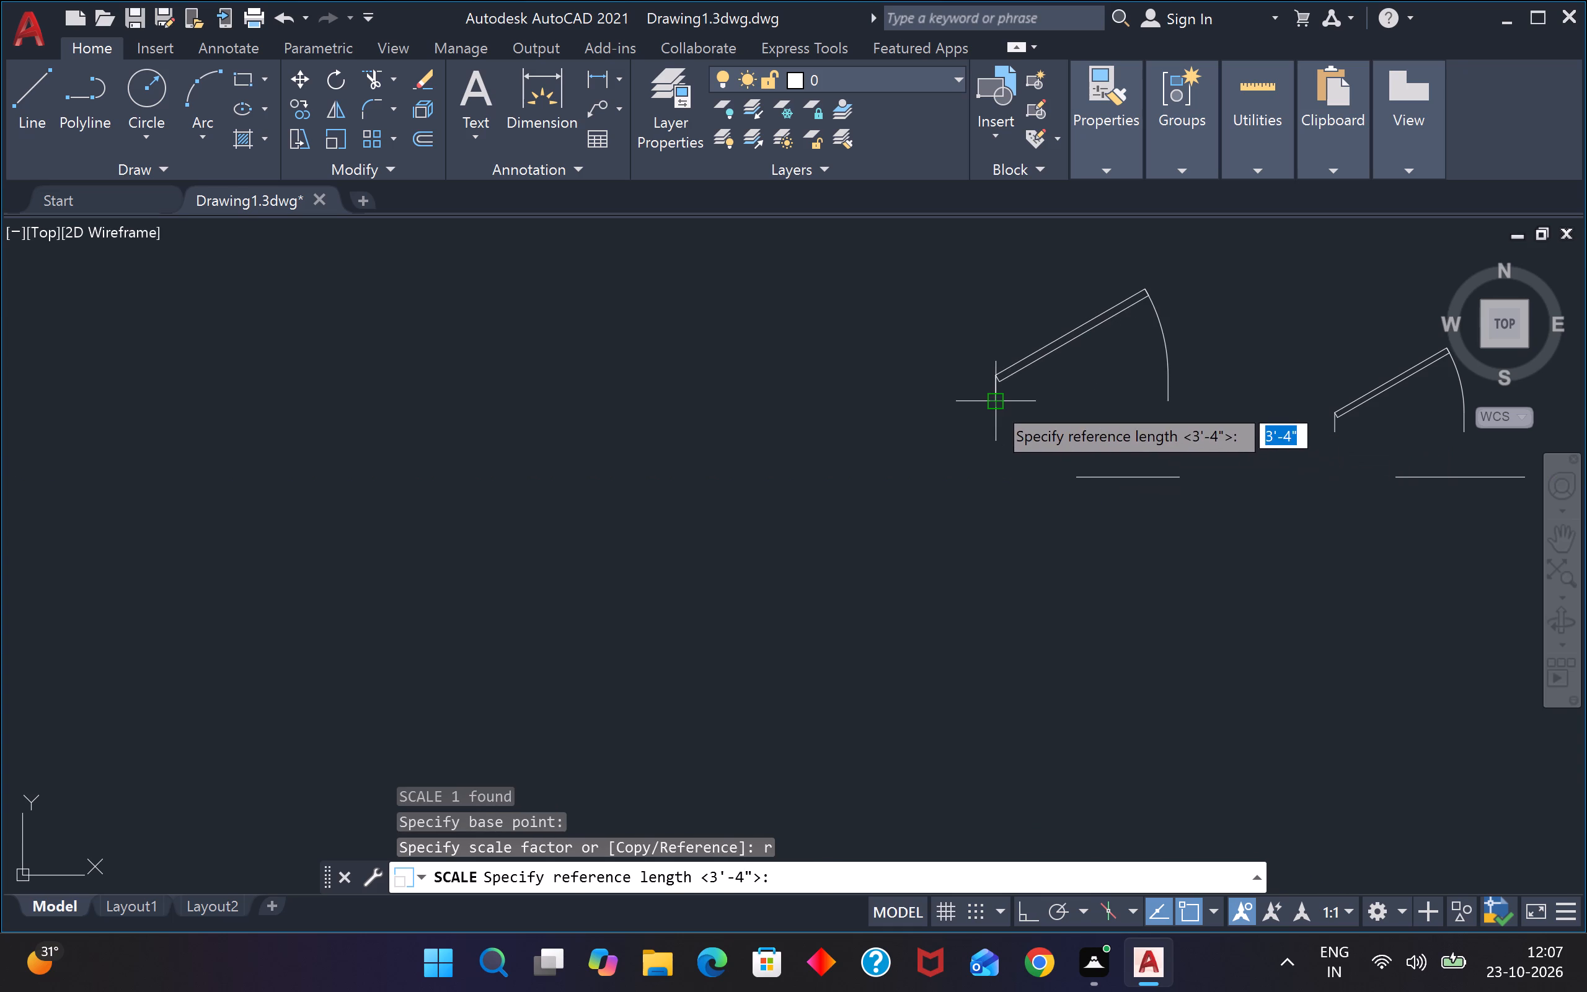
click(994, 403)
click(1175, 396)
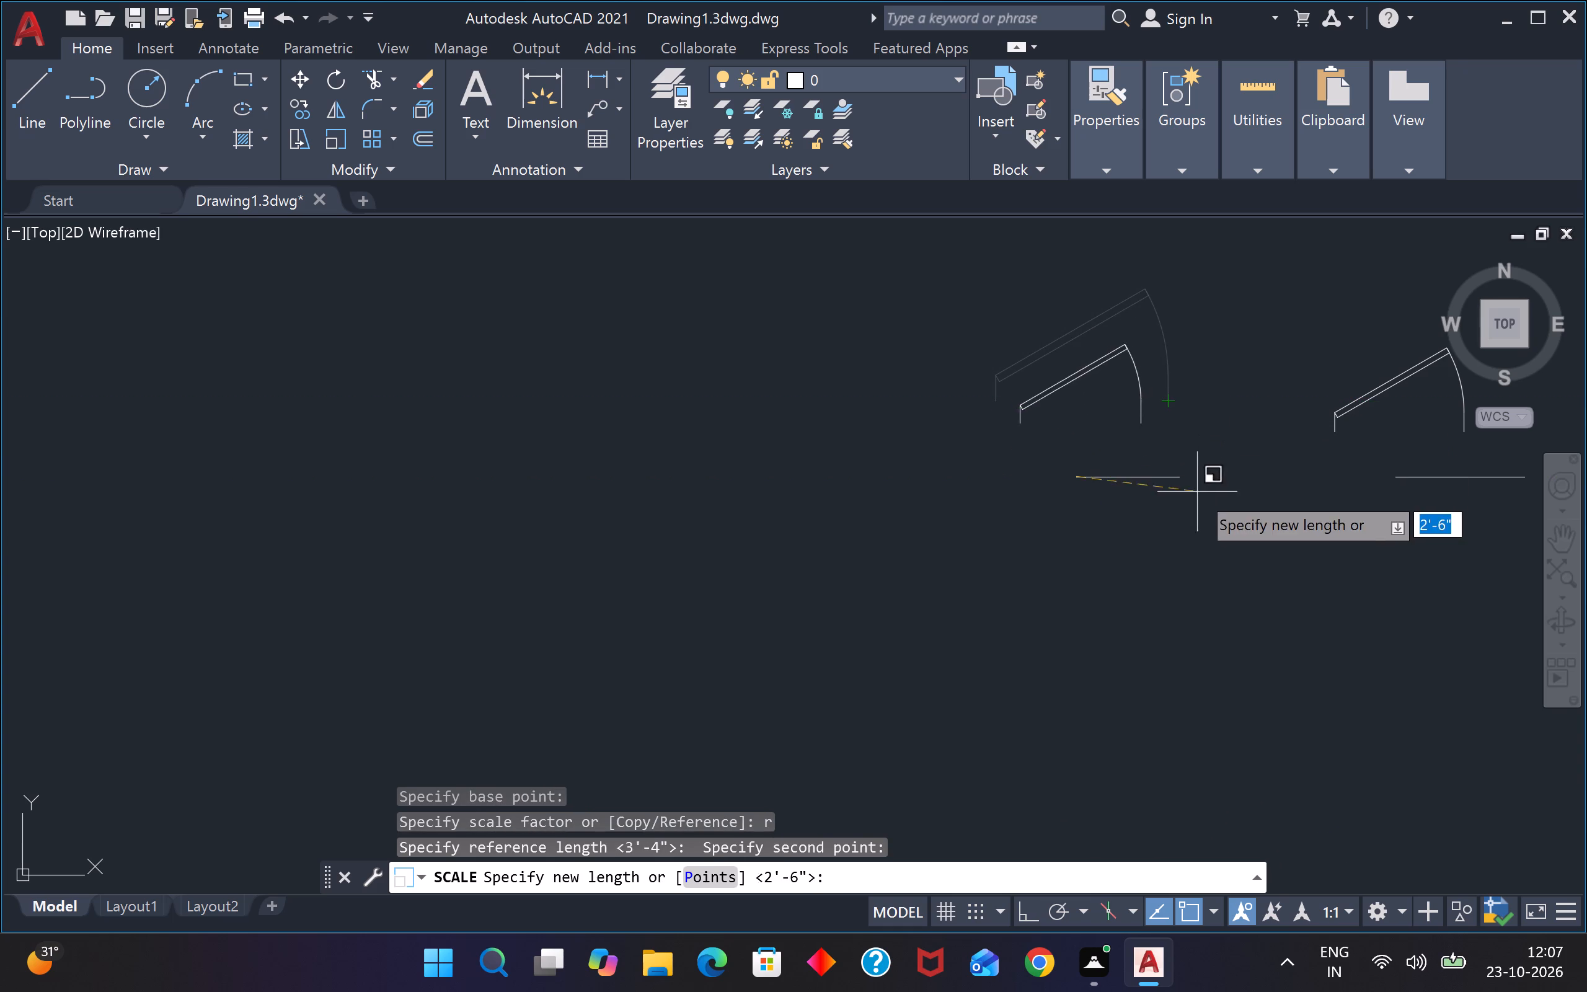
click(1179, 474)
key(Escape)
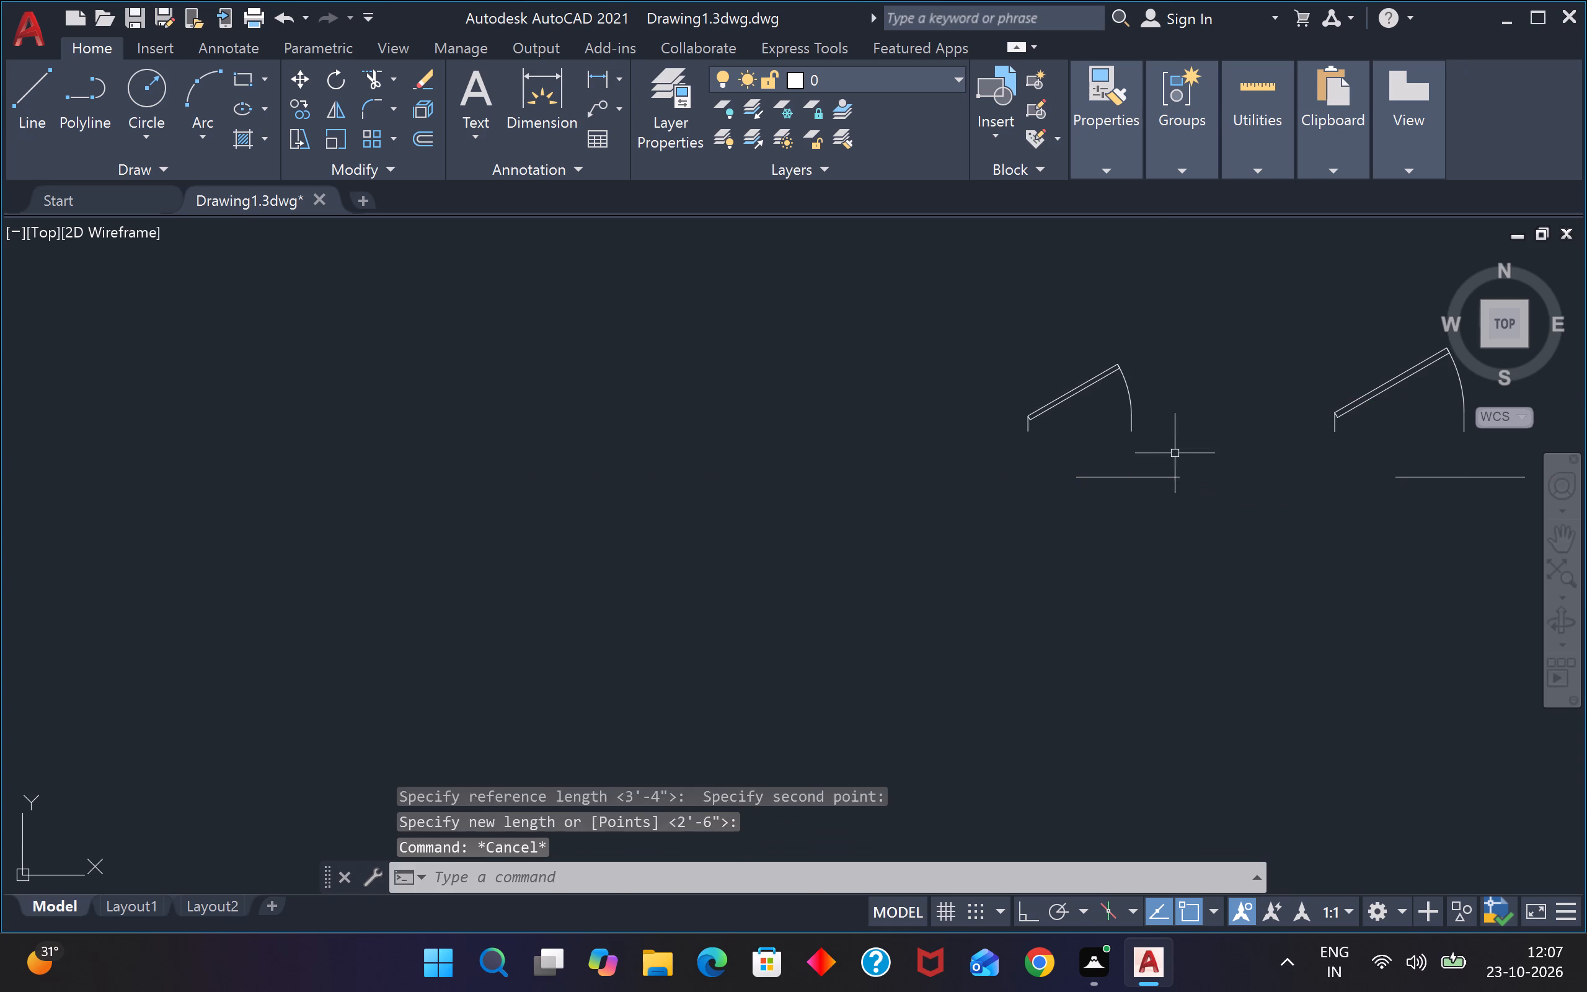
key(Escape)
Move the 3' door into the entrance opening near the west end of the plan's south wall, aligned to the opening's outer west corner.
scroll(1187, 435, down, 3)
scroll(1364, 405, up, 2)
drag(1361, 405, 1350, 406)
click(1269, 432)
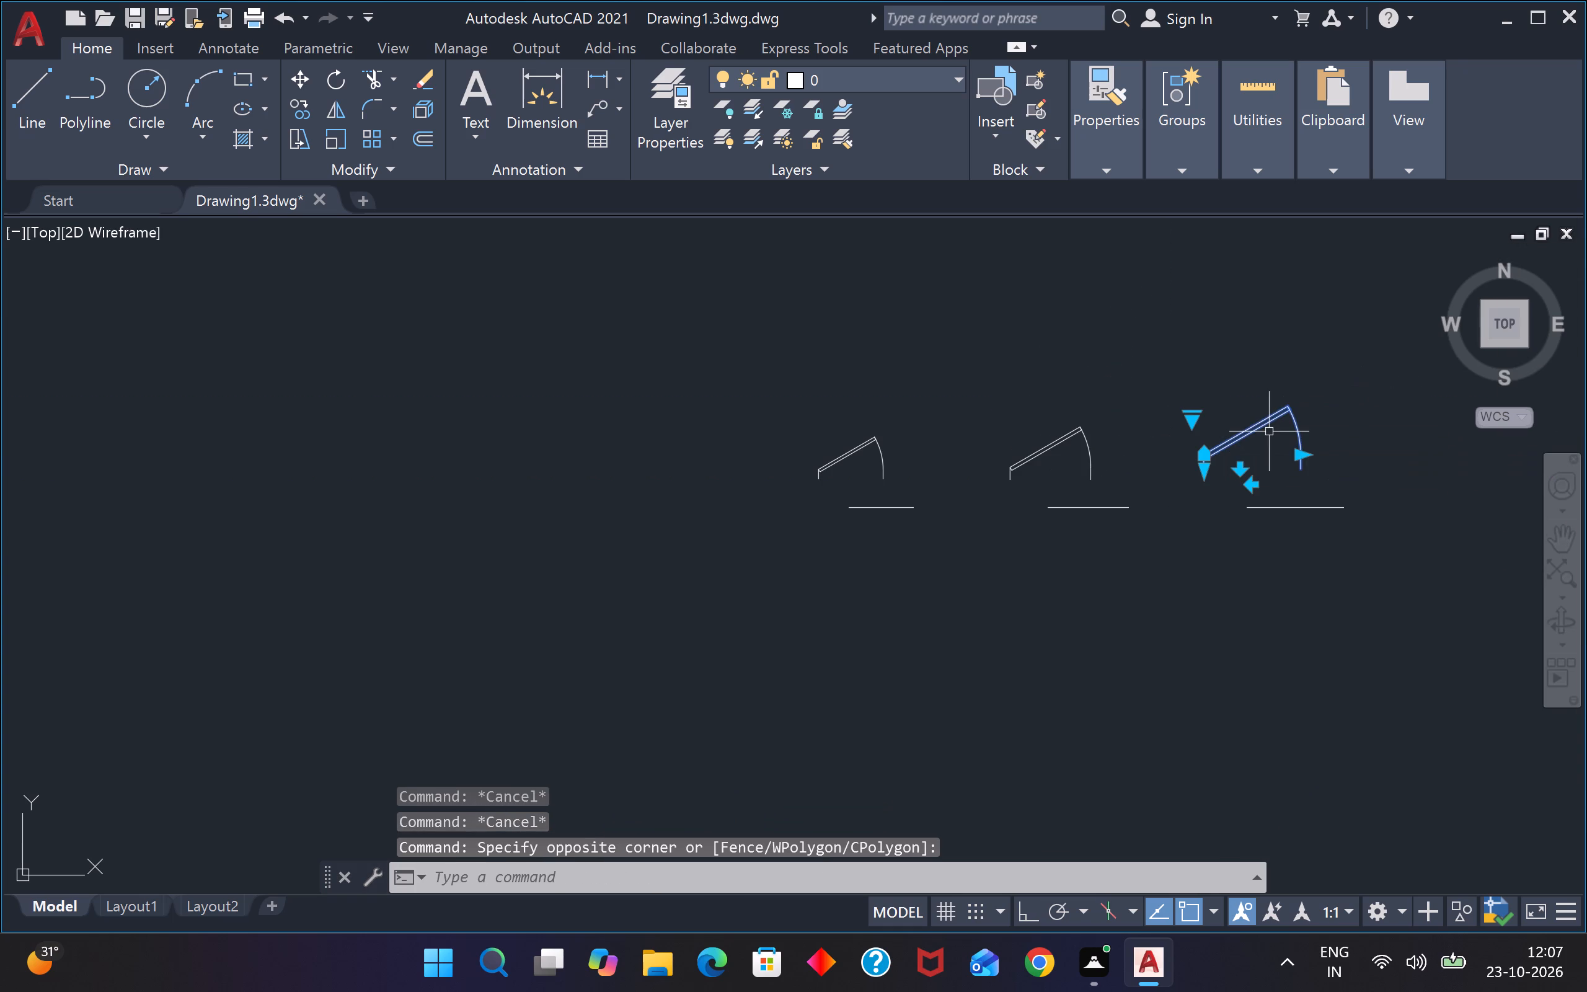
key(m)
key(space)
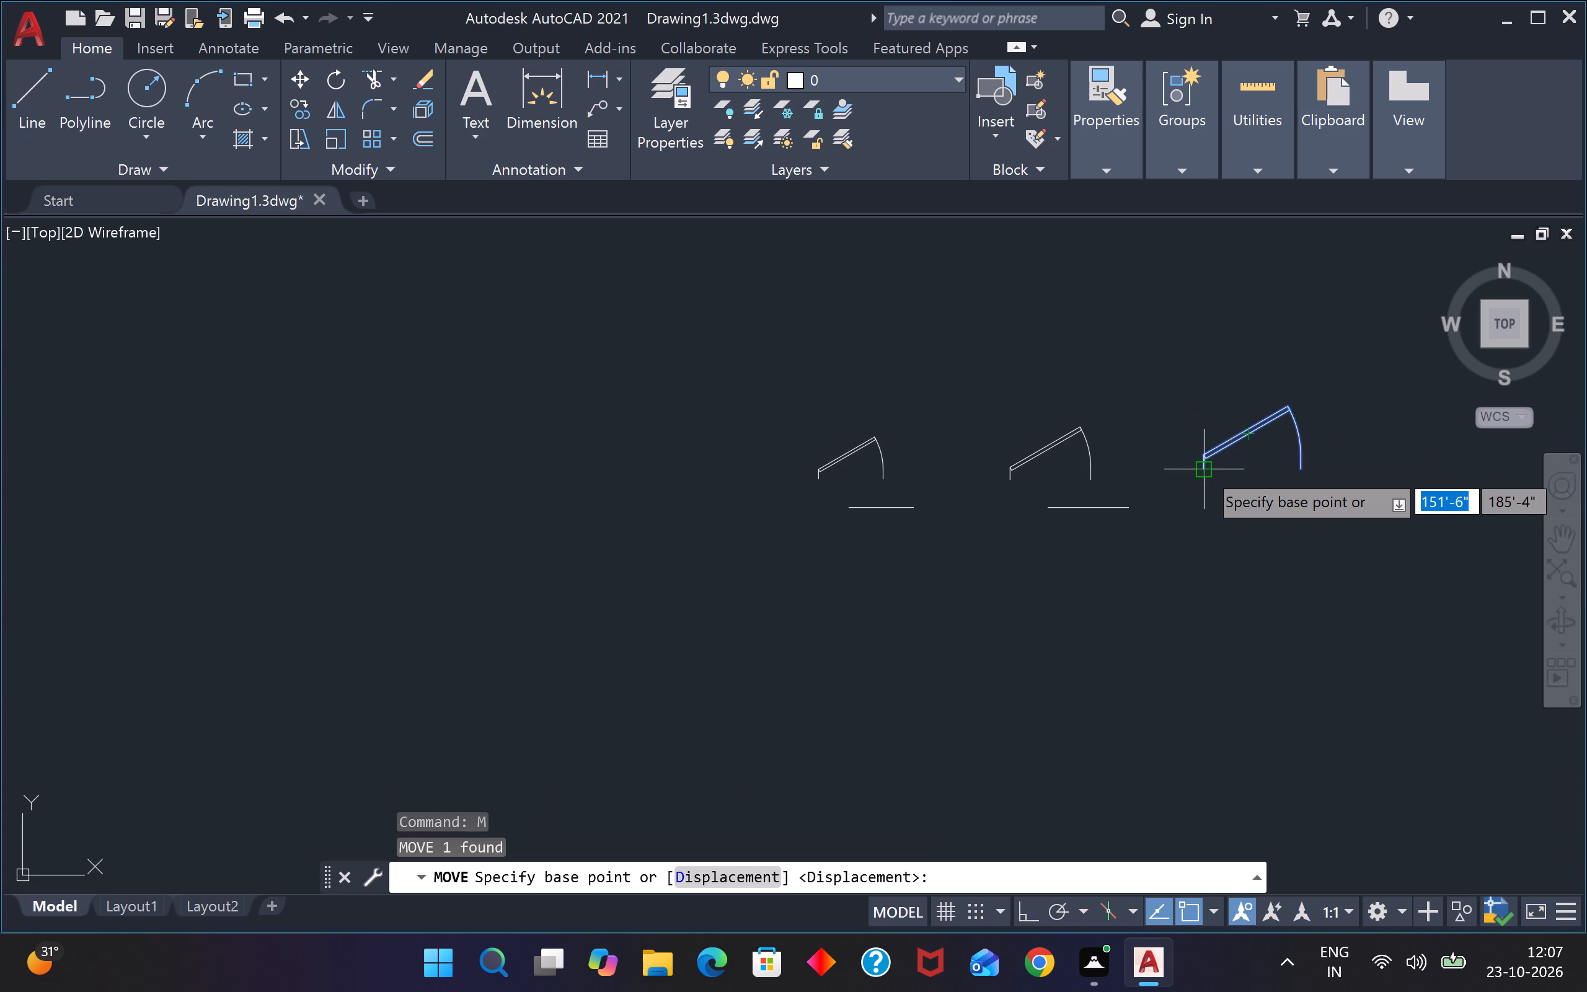
click(1203, 469)
scroll(1203, 469, down, 4)
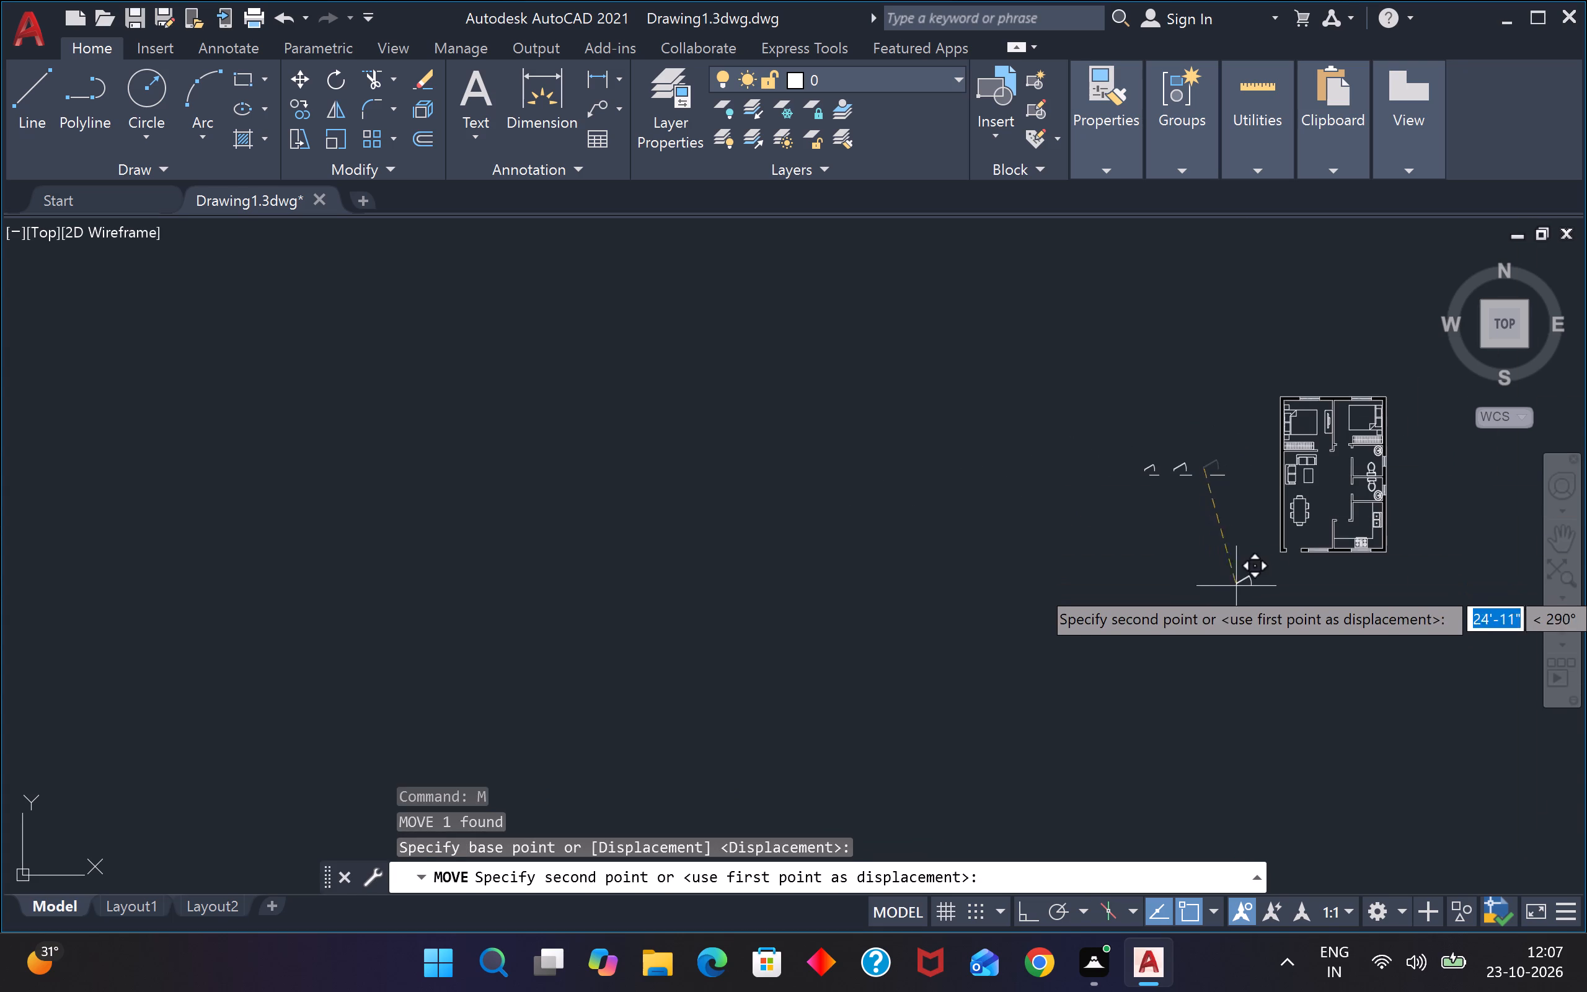
scroll(1289, 549, up, 4)
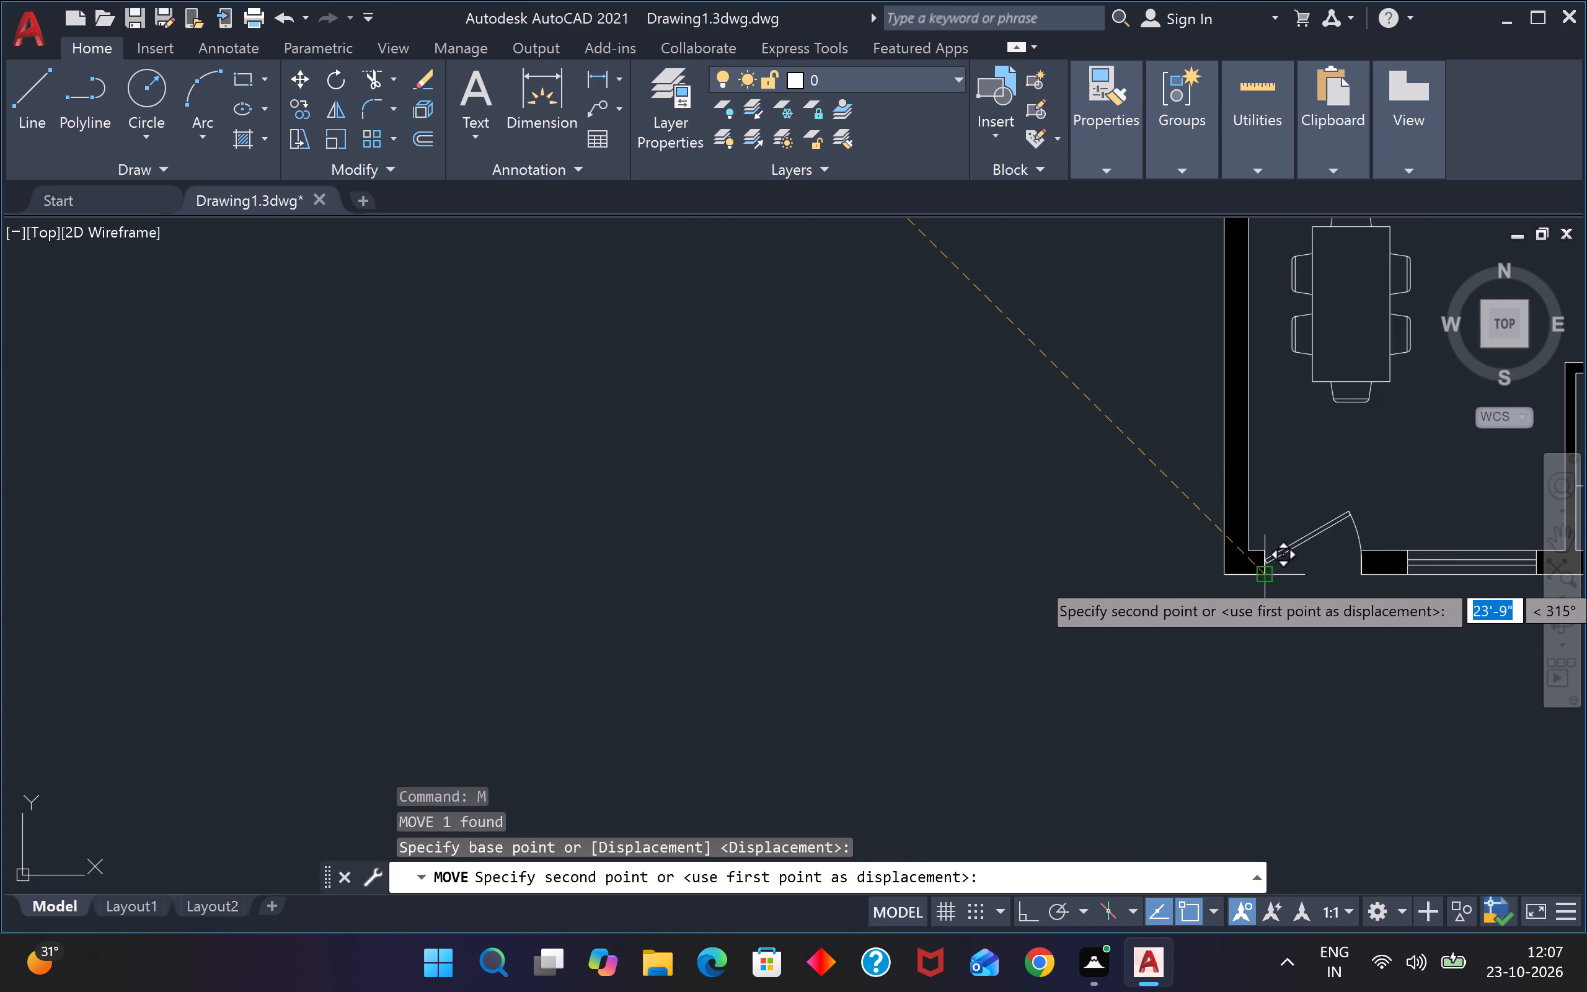
click(1261, 578)
Copy the 2'6" door from its lower hinge-side corner into the doorway in the kitchen's north wall.
scroll(1264, 572, down, 4)
scroll(1183, 466, up, 1)
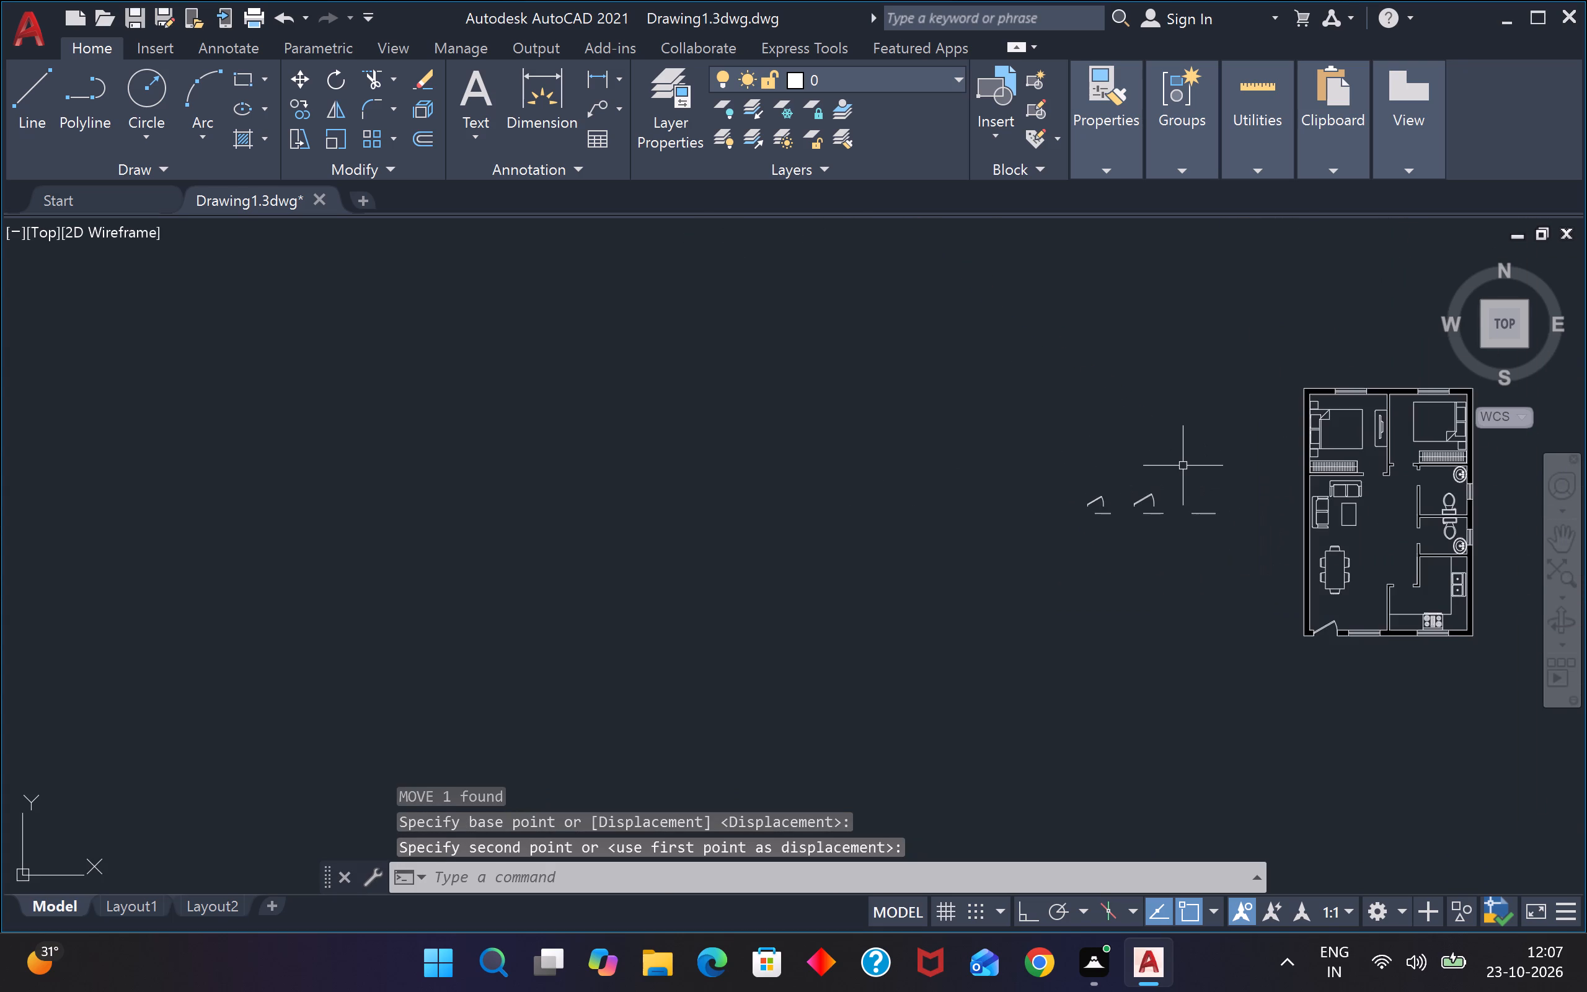
scroll(1183, 466, up, 1)
scroll(1123, 528, up, 4)
drag(1203, 403, 1193, 410)
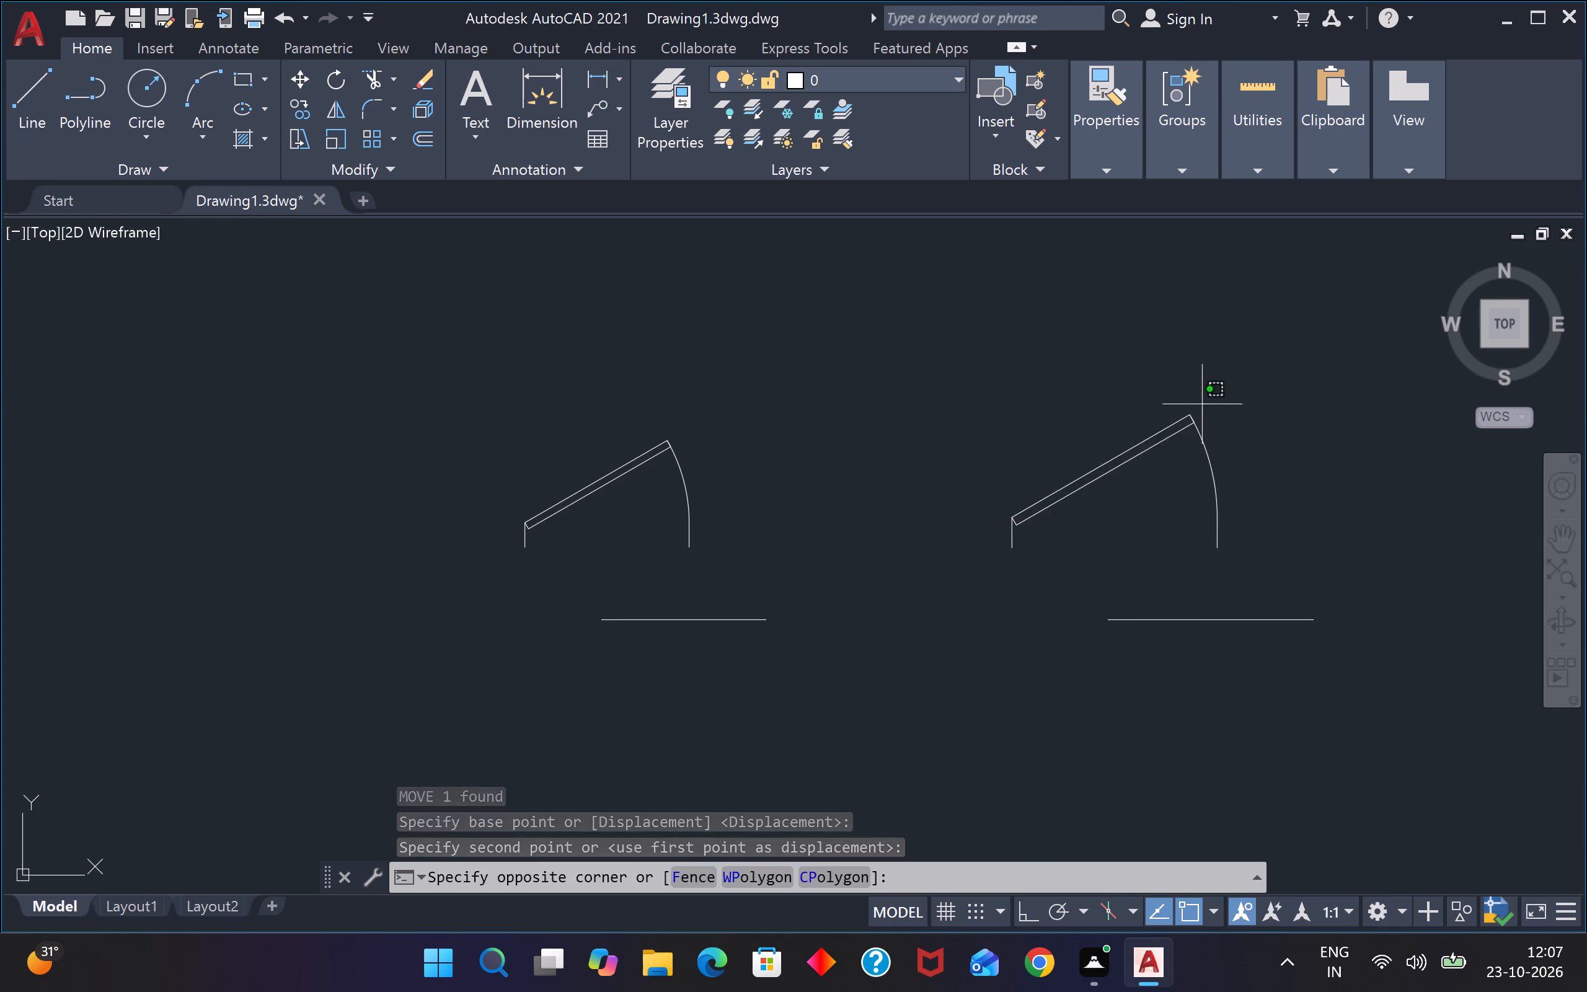
click(1105, 463)
text(co)
key(Return)
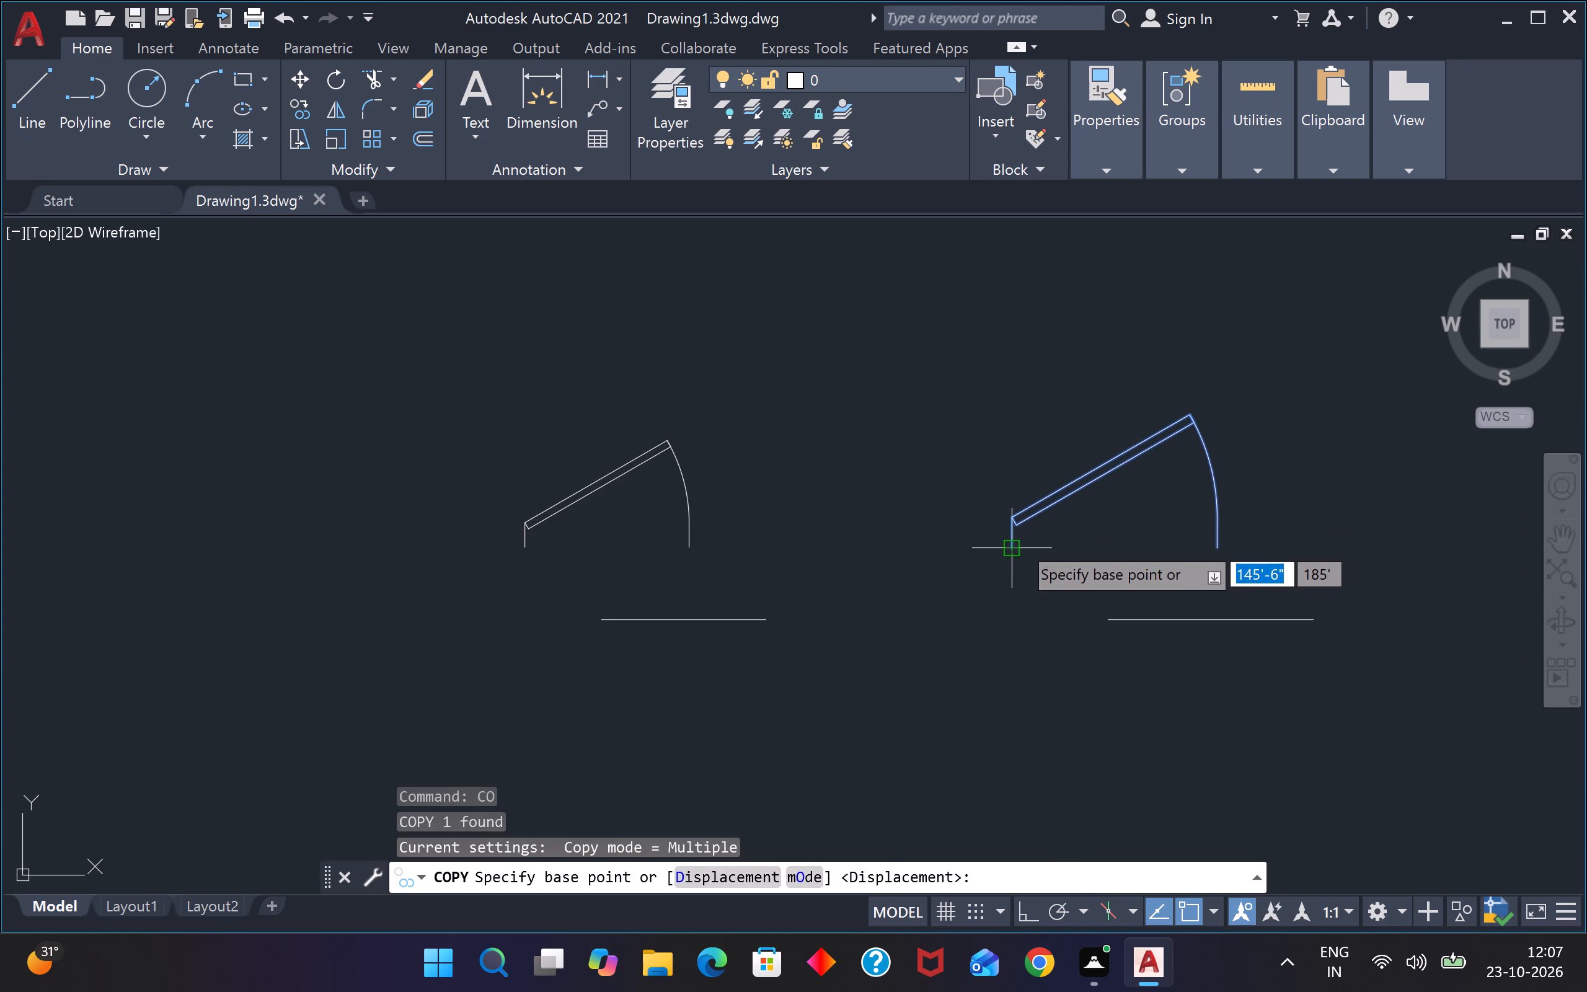
click(1019, 541)
scroll(1028, 531, down, 4)
scroll(1115, 544, down, 2)
scroll(1256, 591, up, 2)
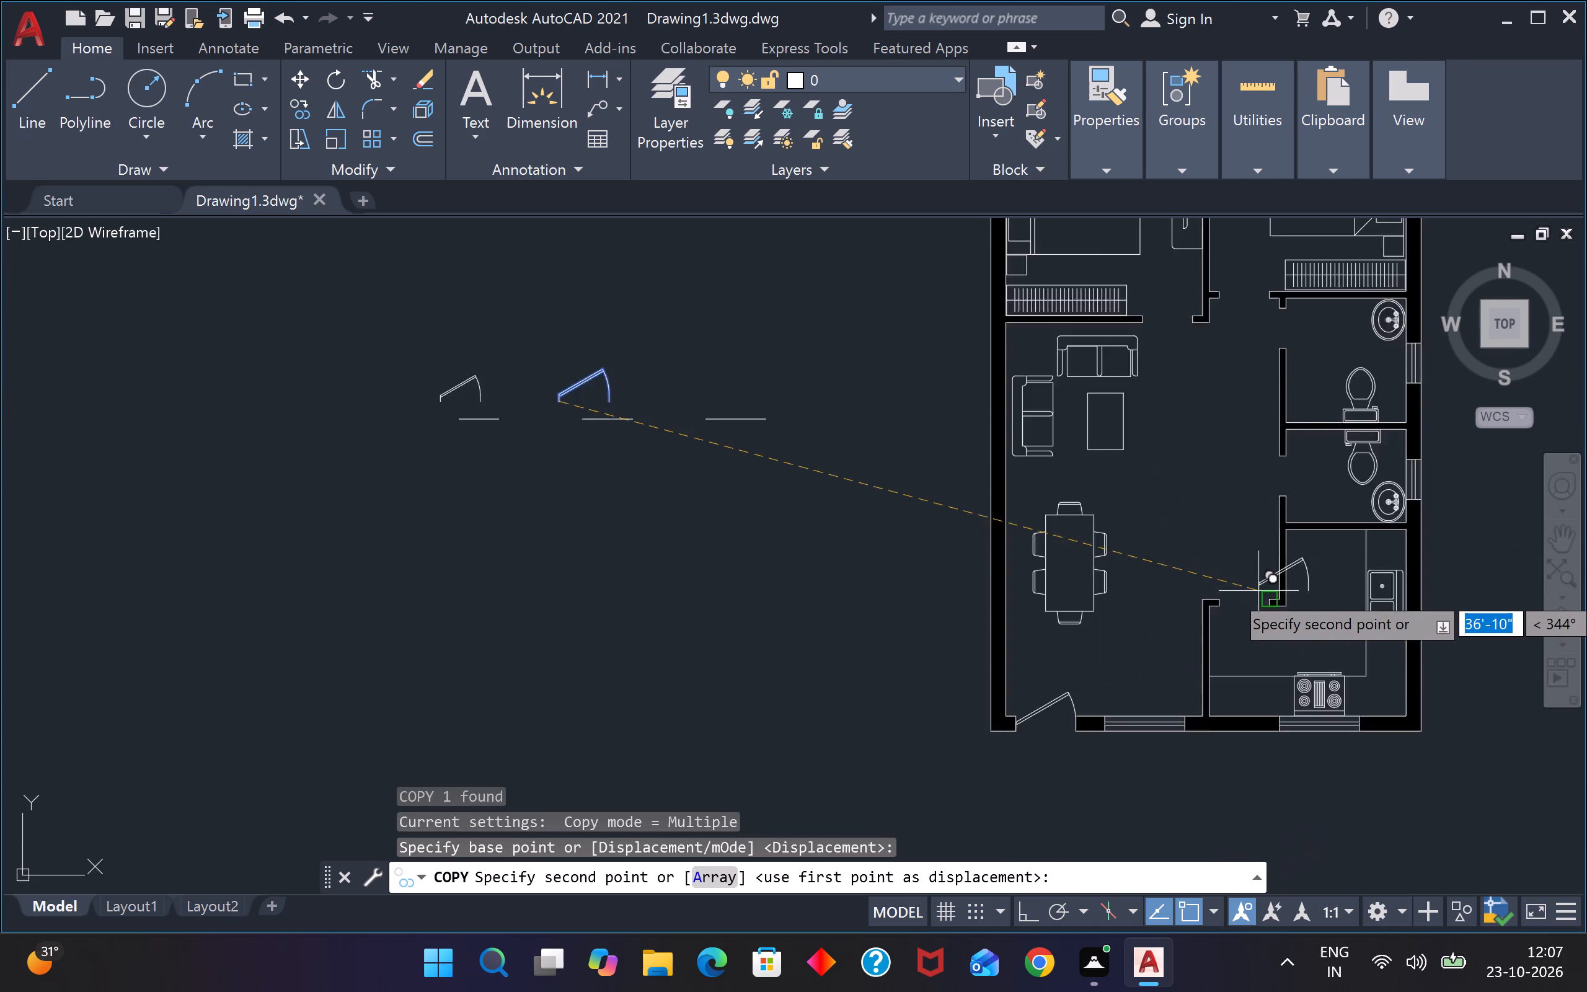
scroll(1258, 591, up, 5)
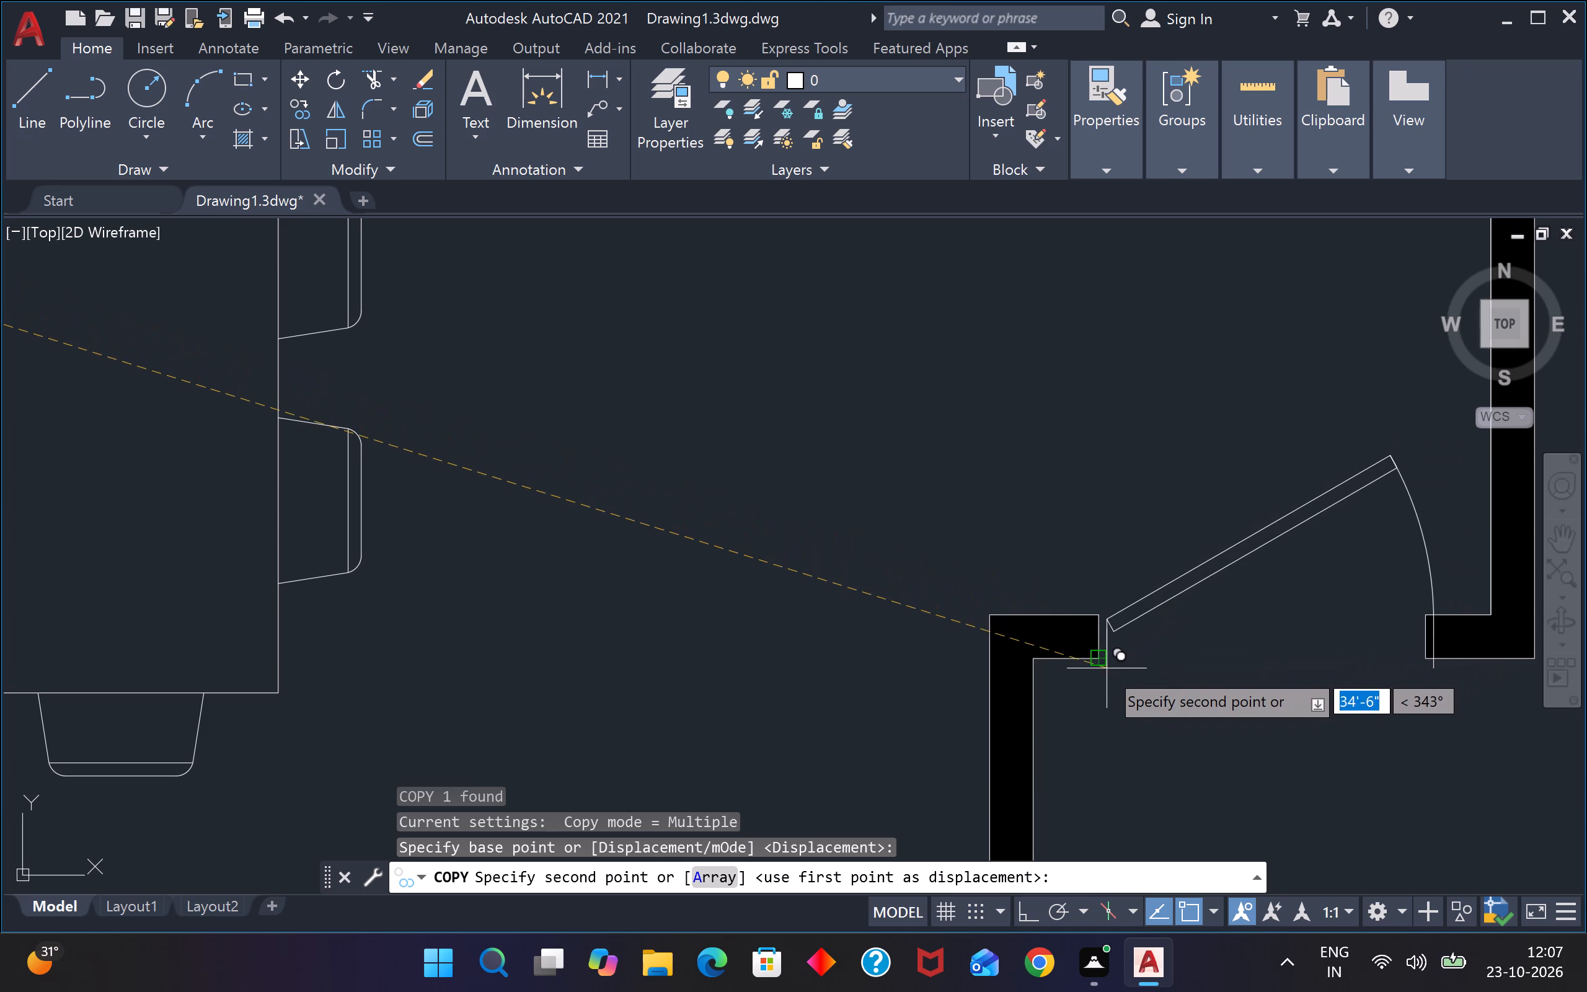
click(1102, 666)
Copy the 2'6" door into the doorways of the east and west bedrooms, aligned to each opening's lower west corner.
scroll(1100, 663, down, 4)
scroll(1116, 507, down, 2)
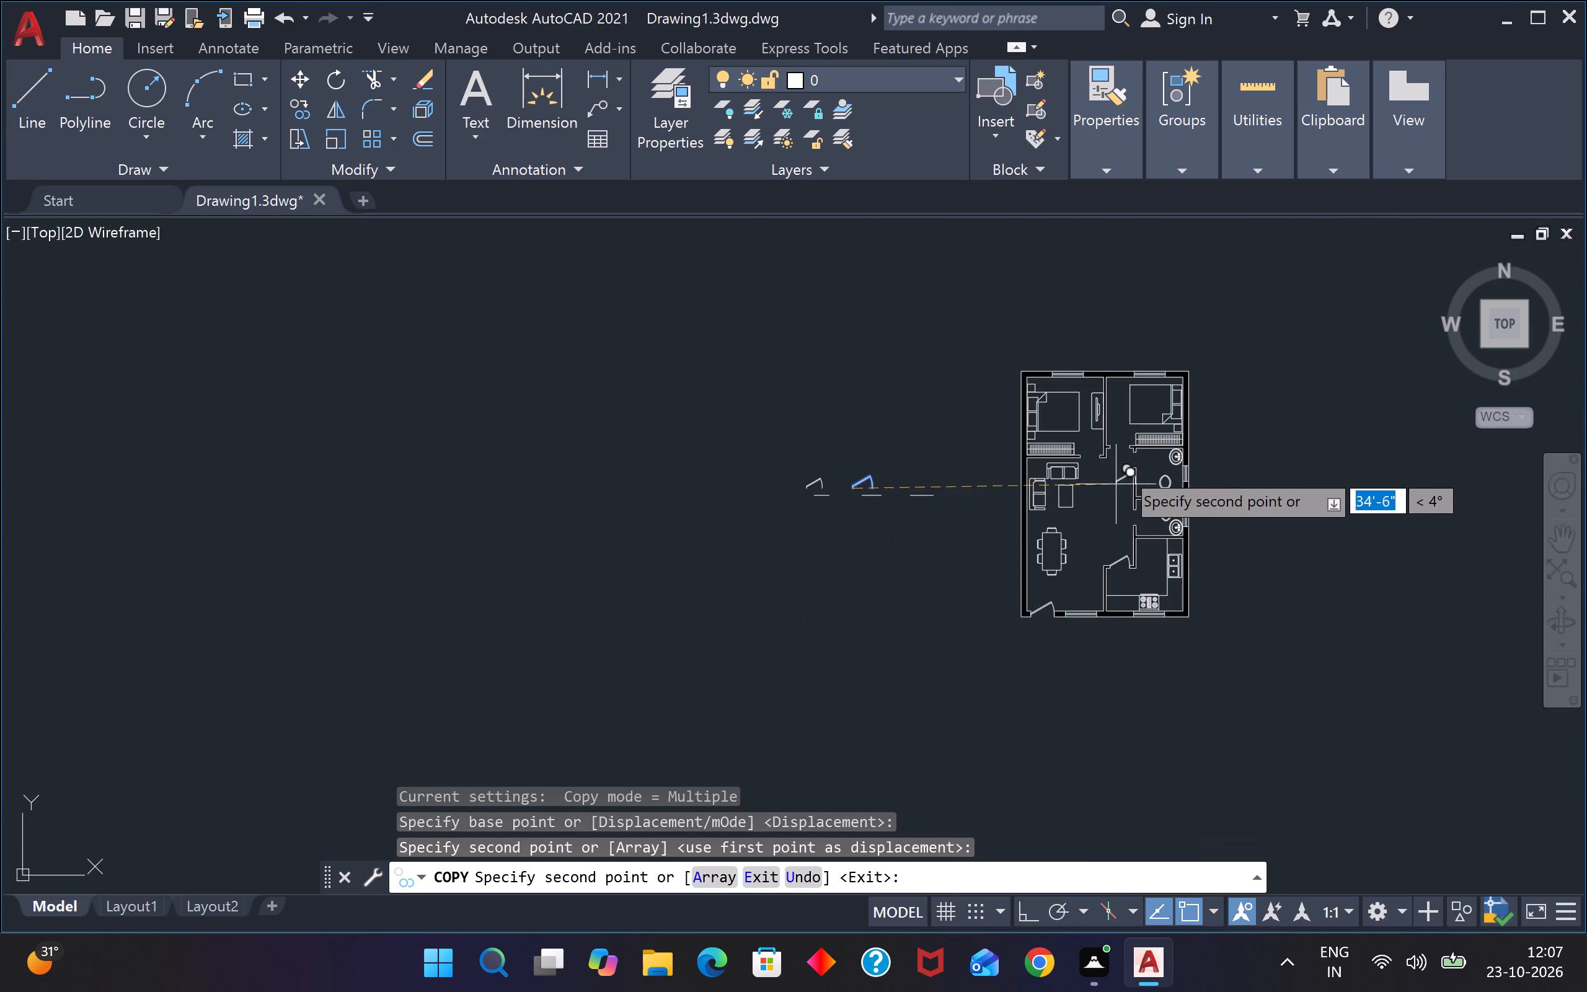
scroll(1125, 463, up, 3)
scroll(1069, 407, up, 3)
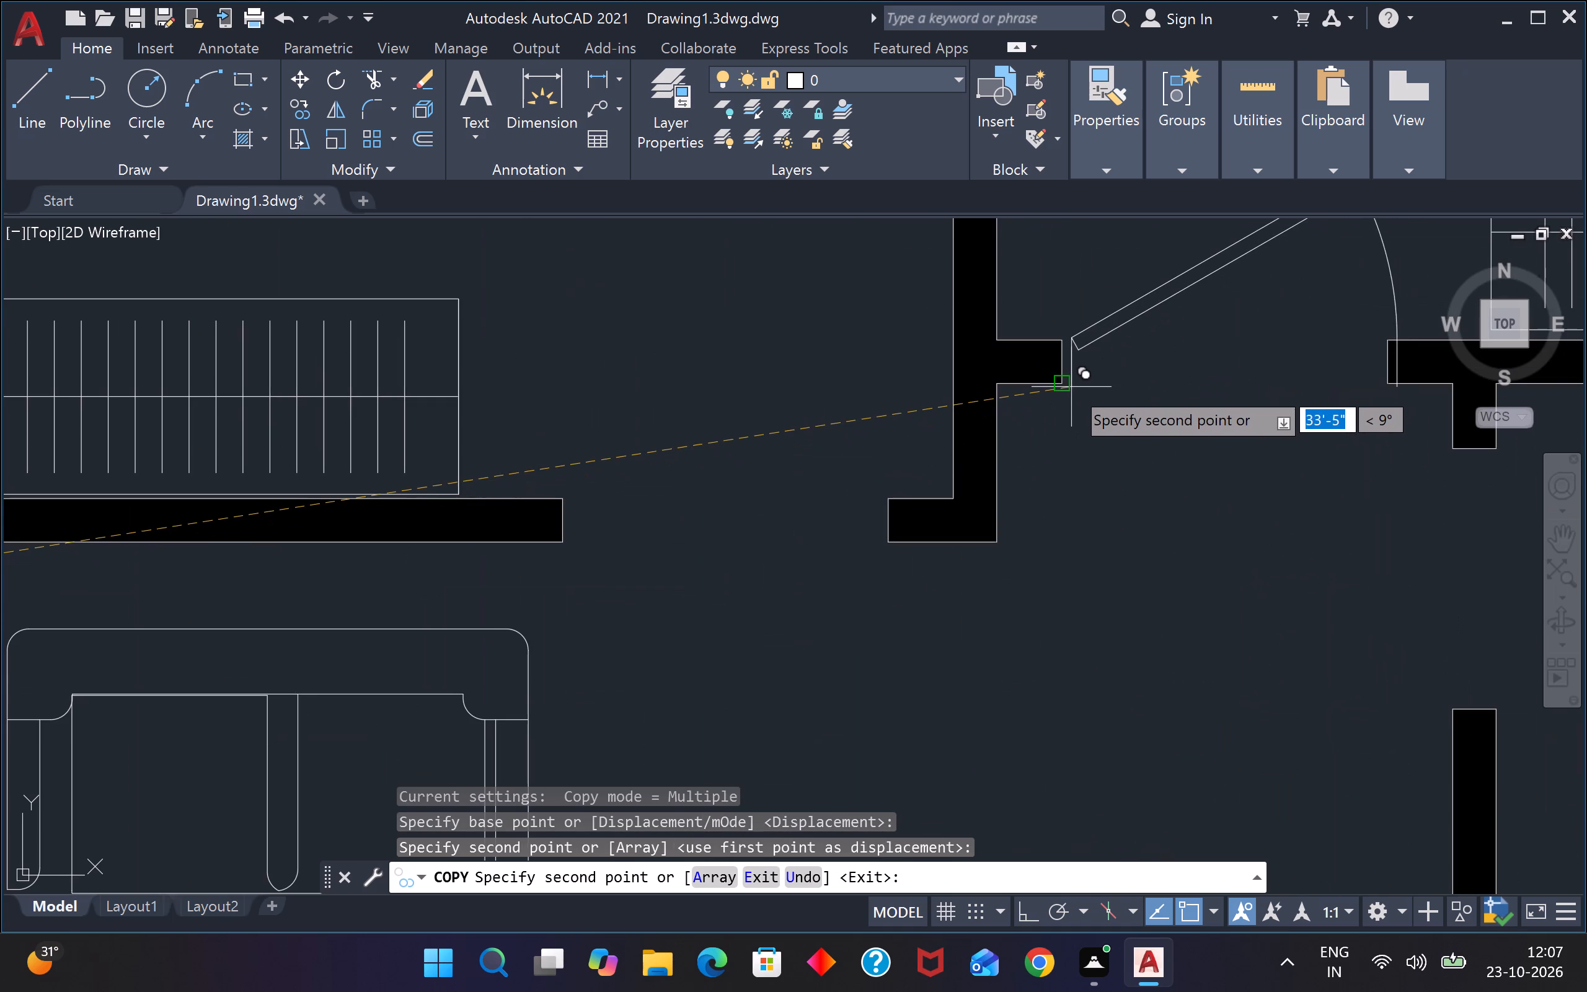
click(1056, 384)
scroll(1048, 397, down, 3)
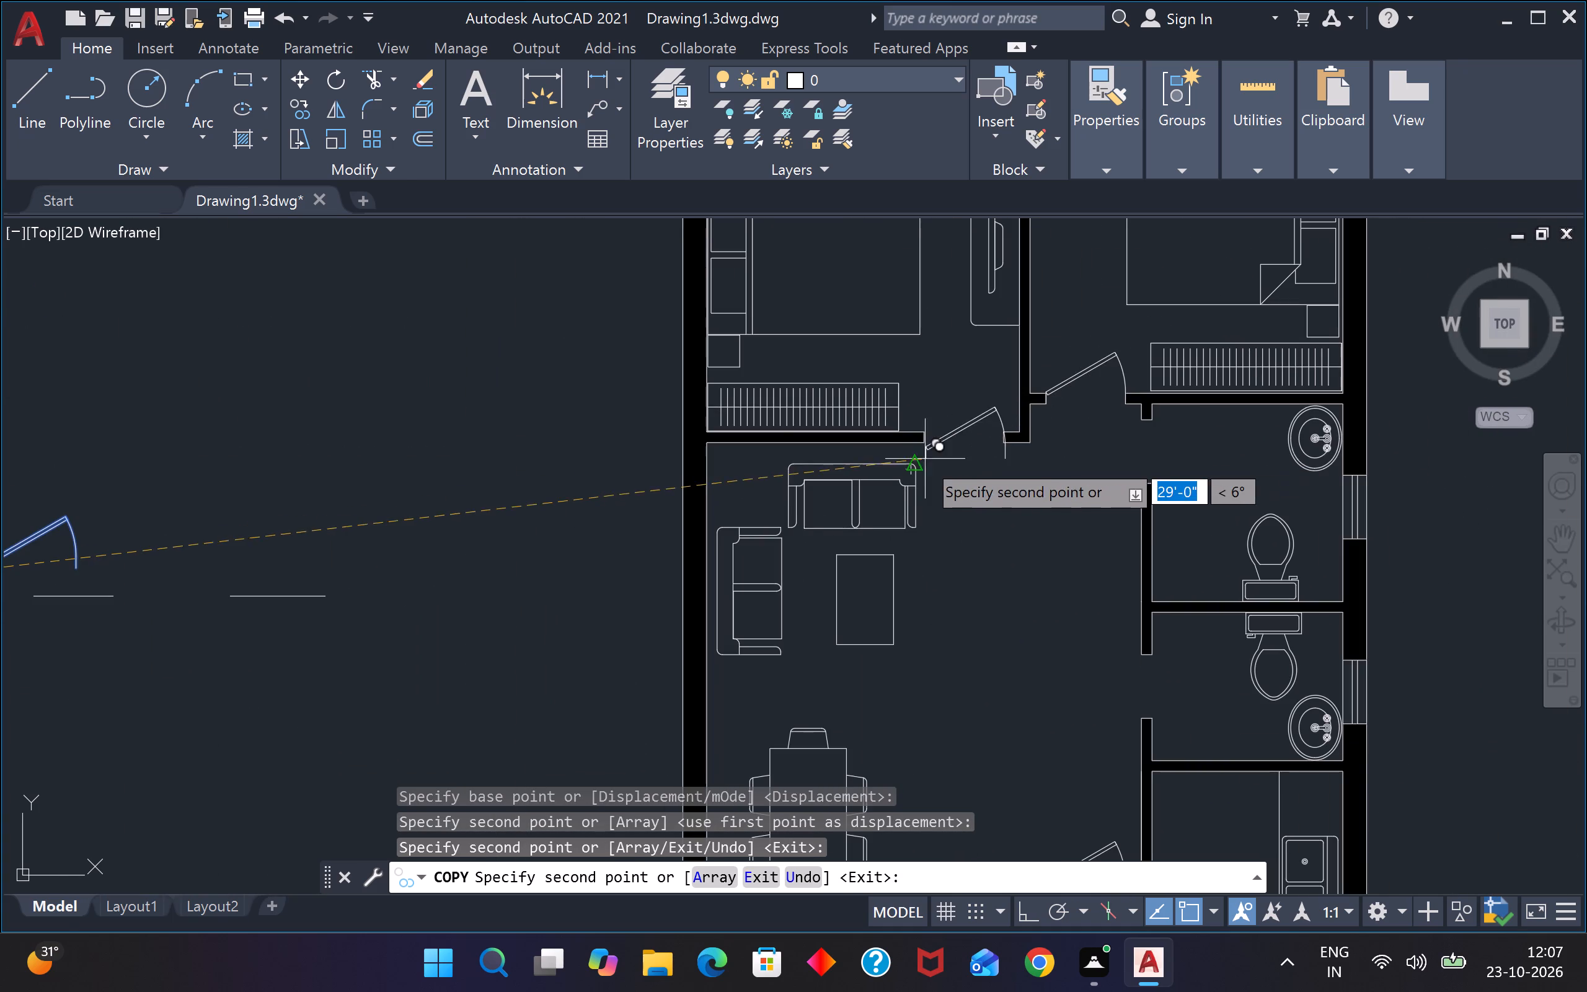
scroll(924, 441, up, 3)
click(926, 443)
scroll(940, 444, down, 3)
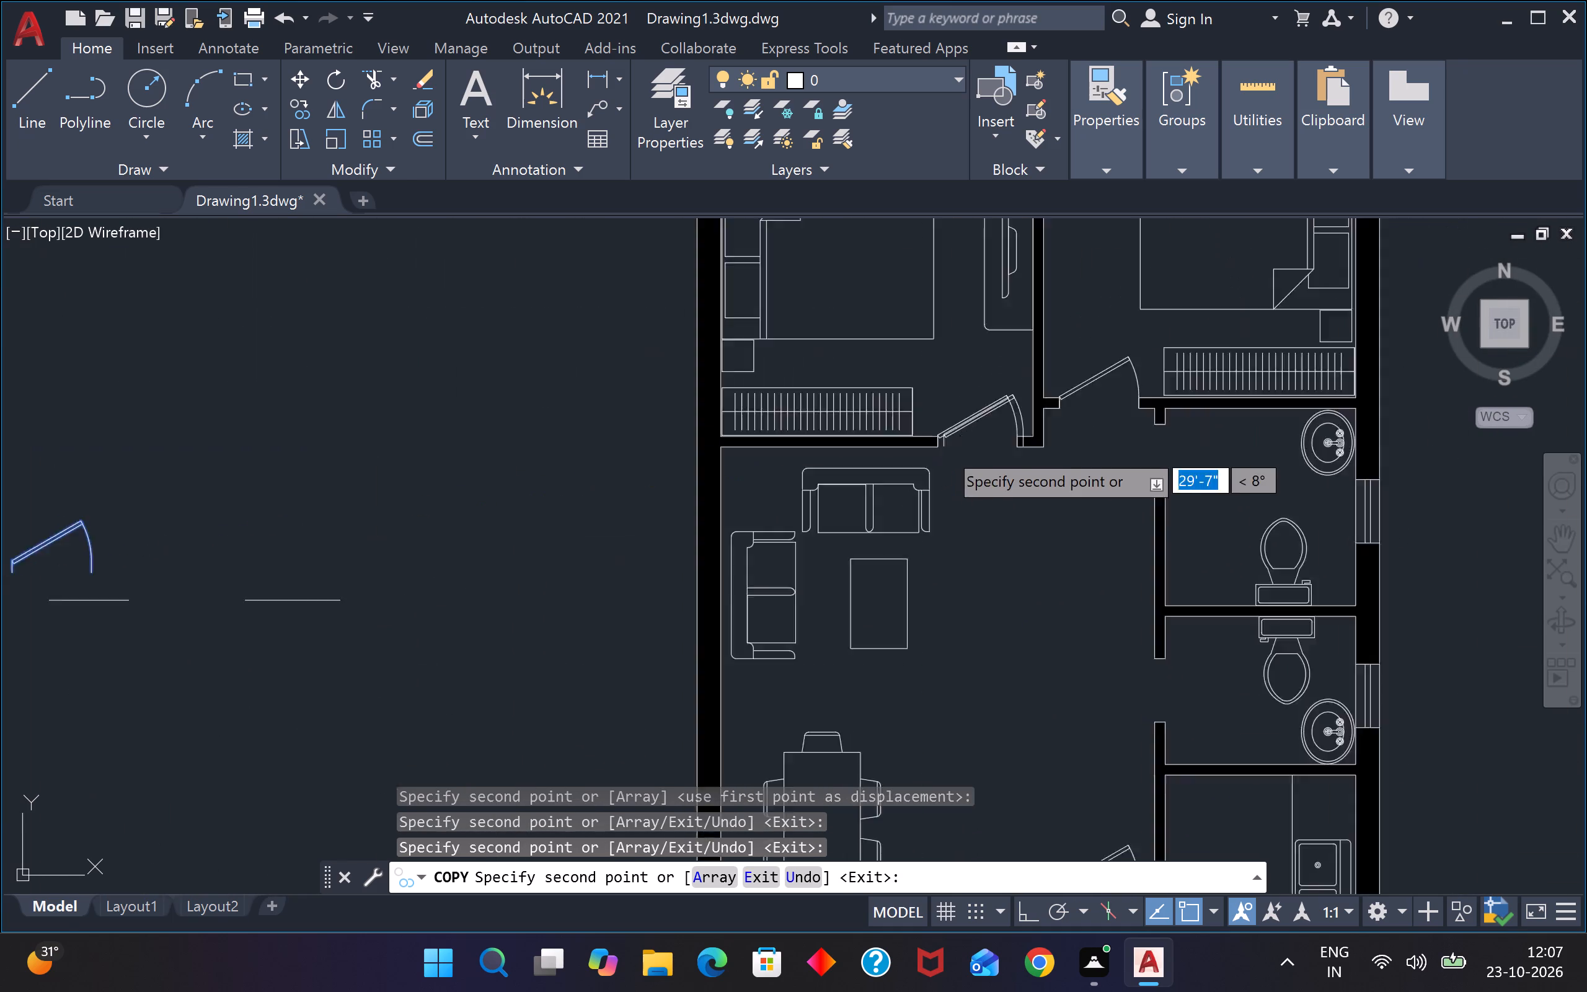
scroll(1034, 564, down, 3)
scroll(1040, 637, up, 2)
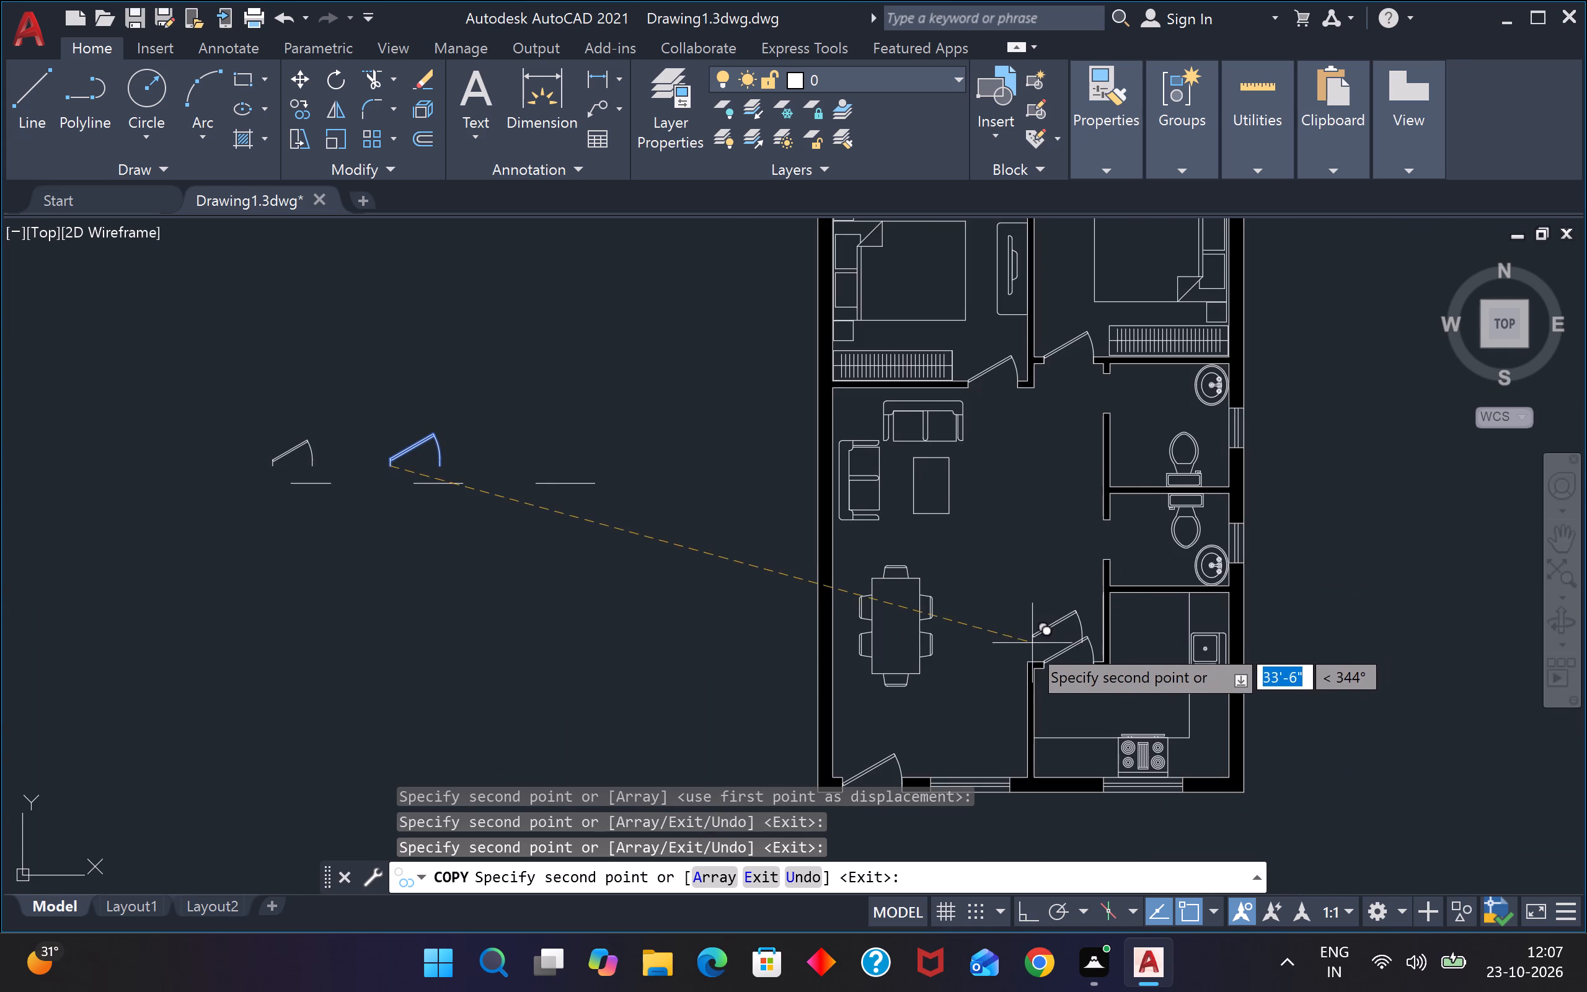
key(Escape)
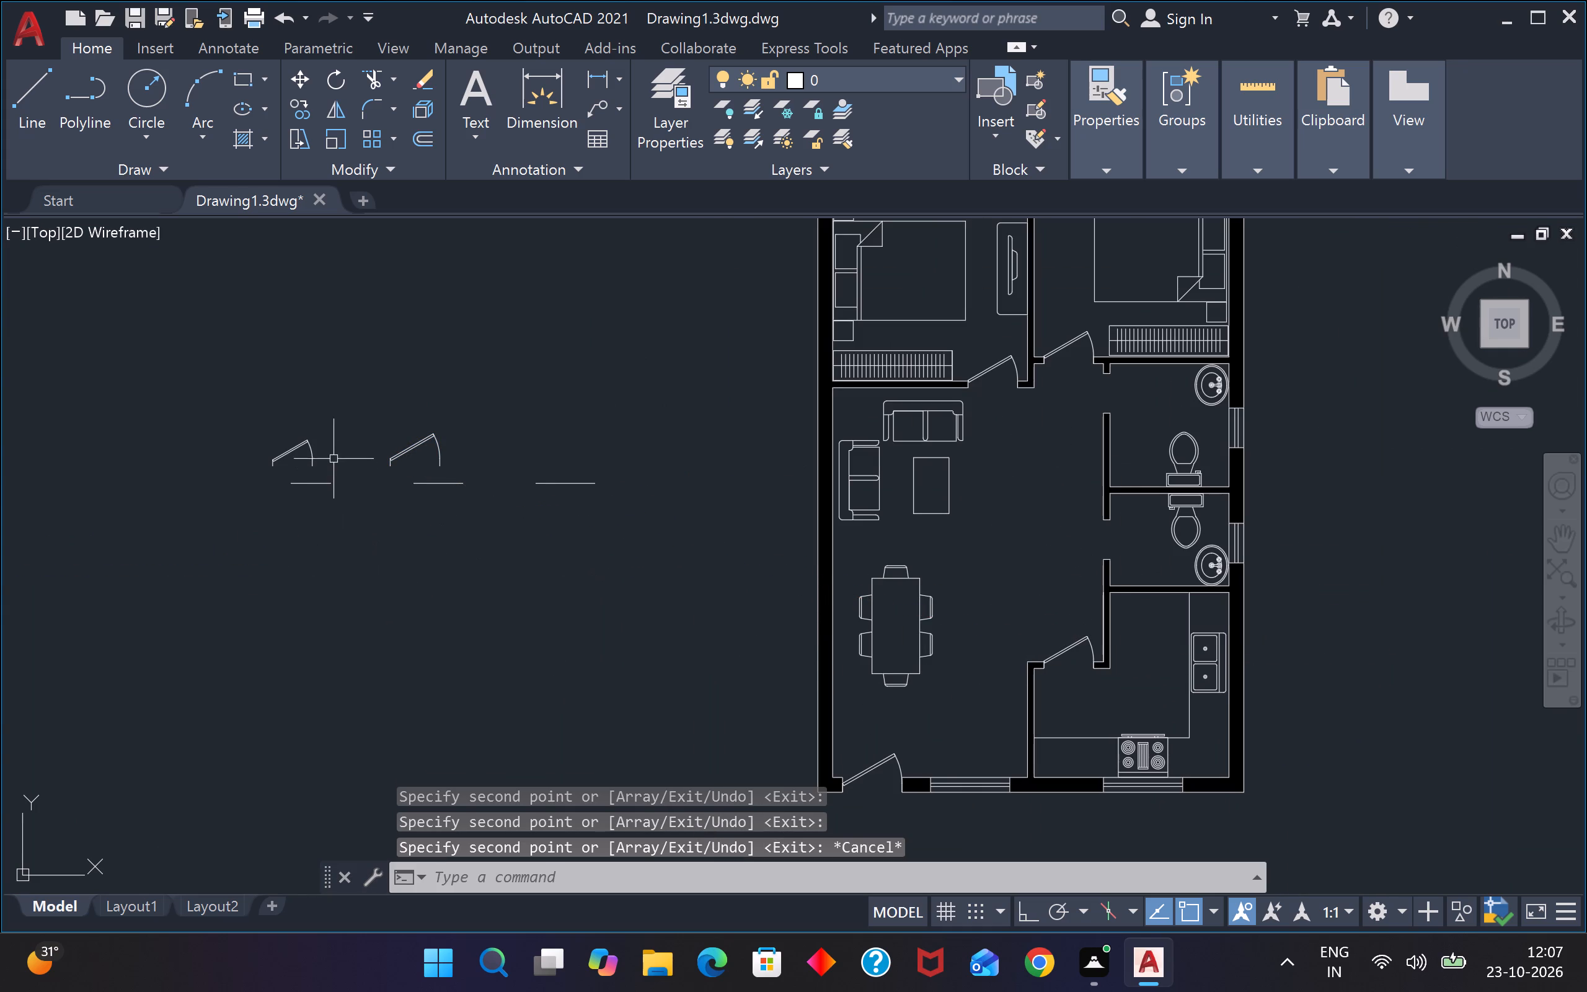
Rotate the loose 2' door by 270° about the free end of its leaf.
scroll(327, 449, up, 2)
click(310, 405)
click(219, 454)
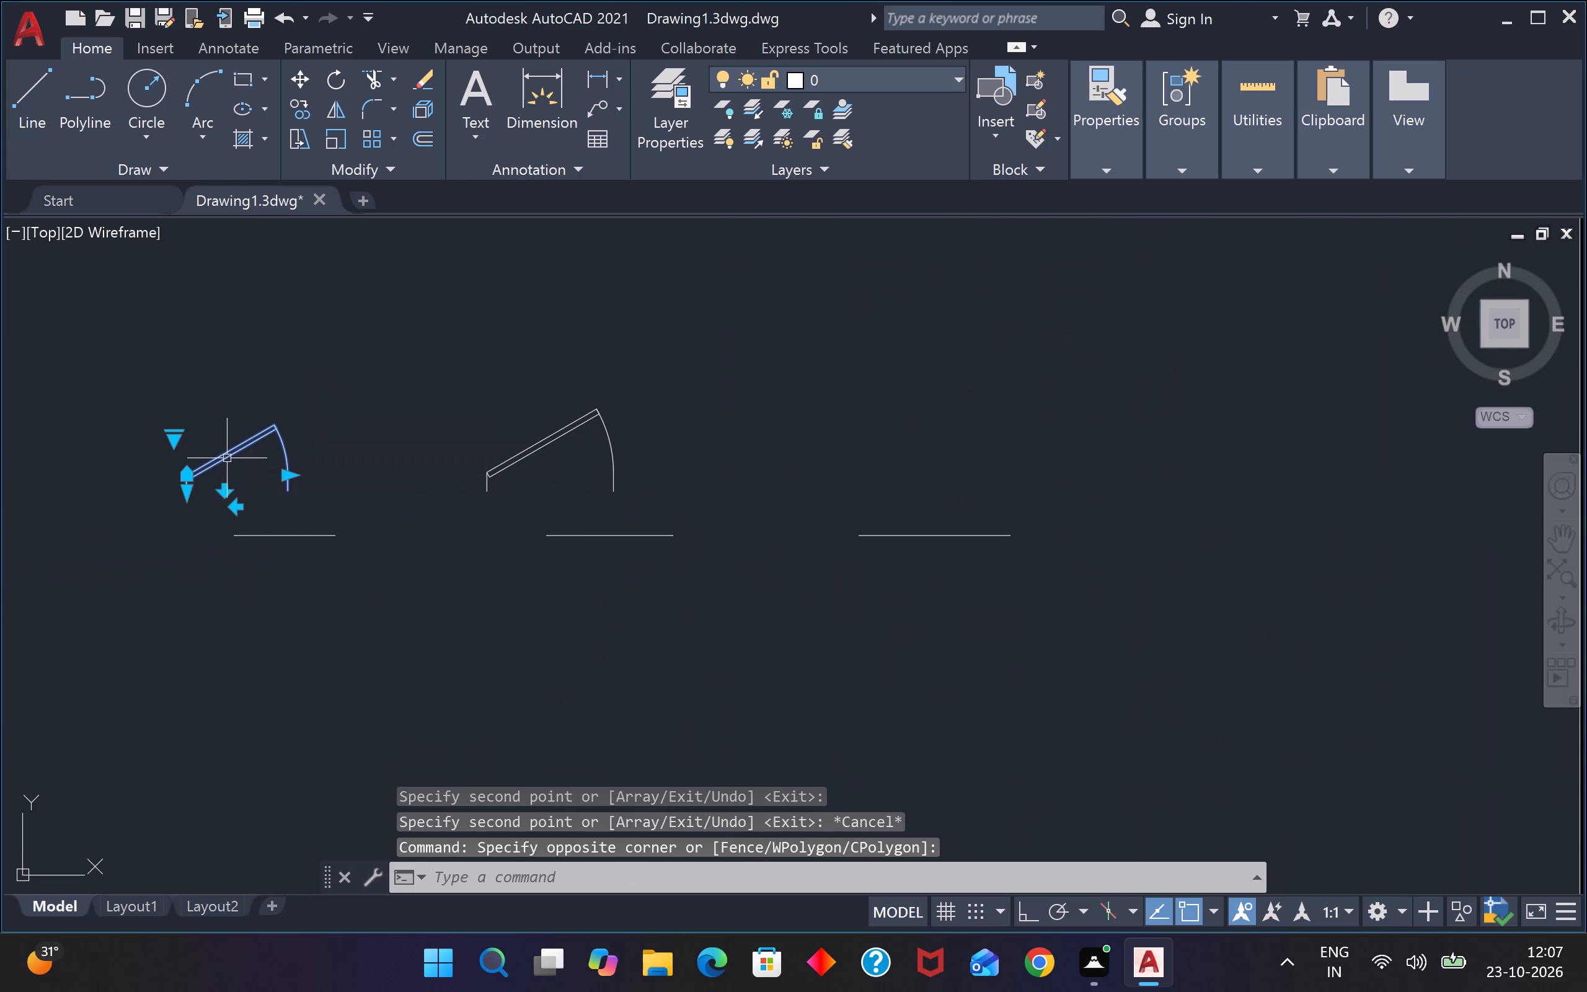
key(r)
key(o)
key(Return)
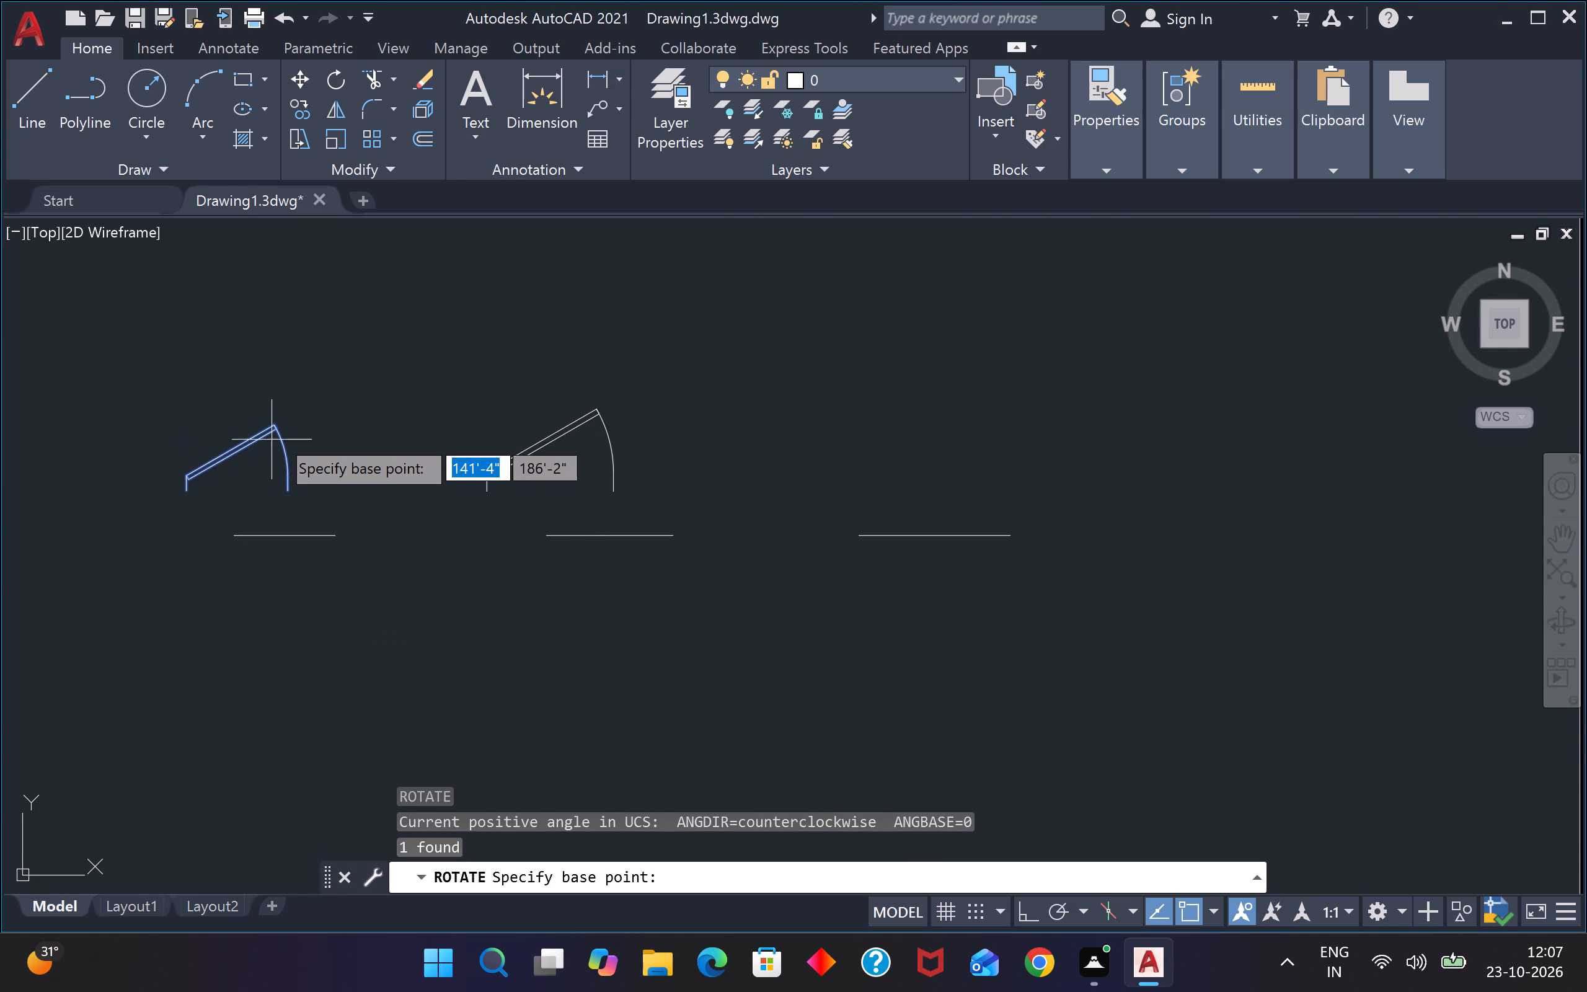
click(276, 435)
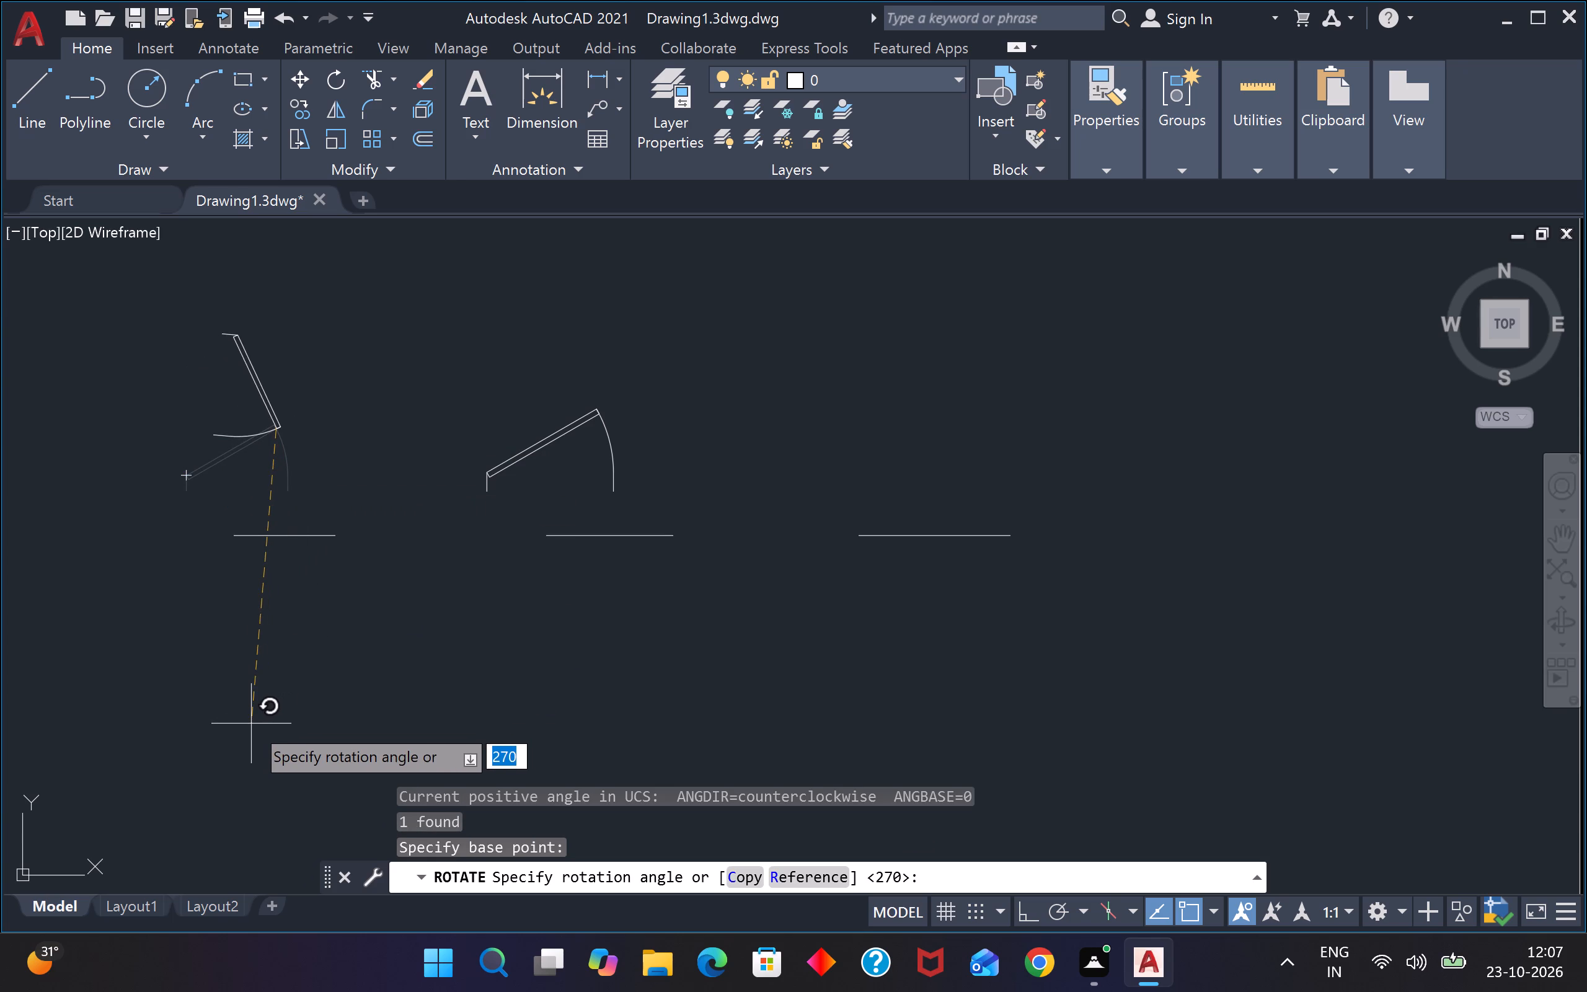
key(F8)
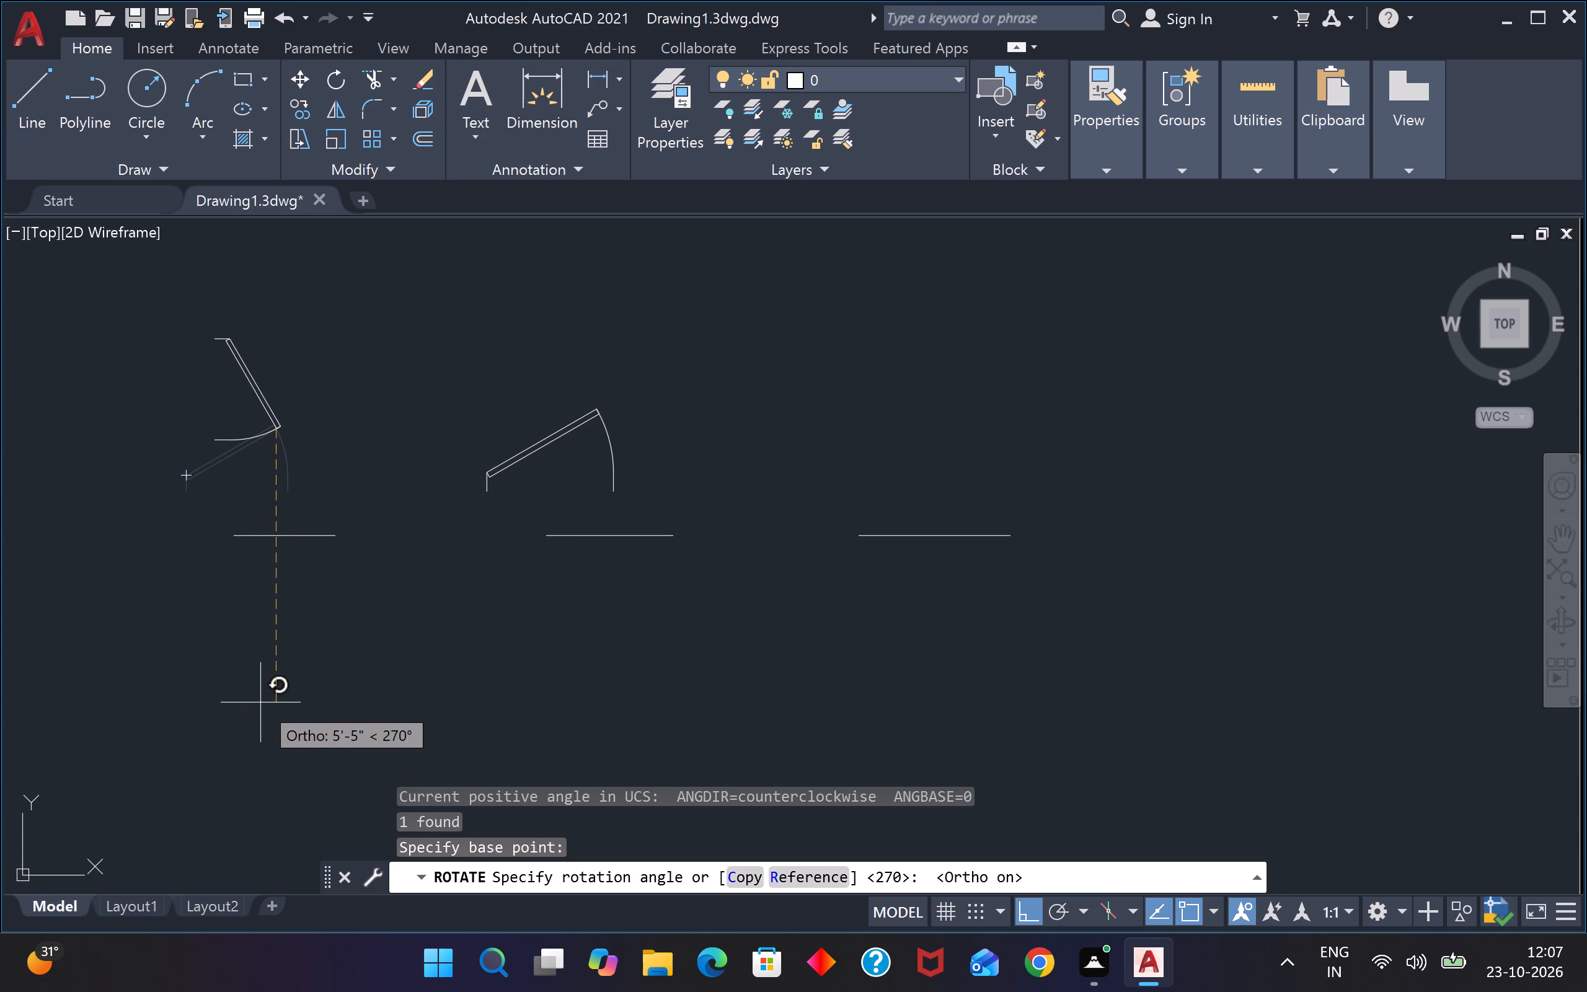
click(261, 702)
Copy the rotated 2' door from its upper jamb end into both bathroom doorways, aligned to each opening's upper west corner.
drag(317, 347, 309, 354)
click(205, 411)
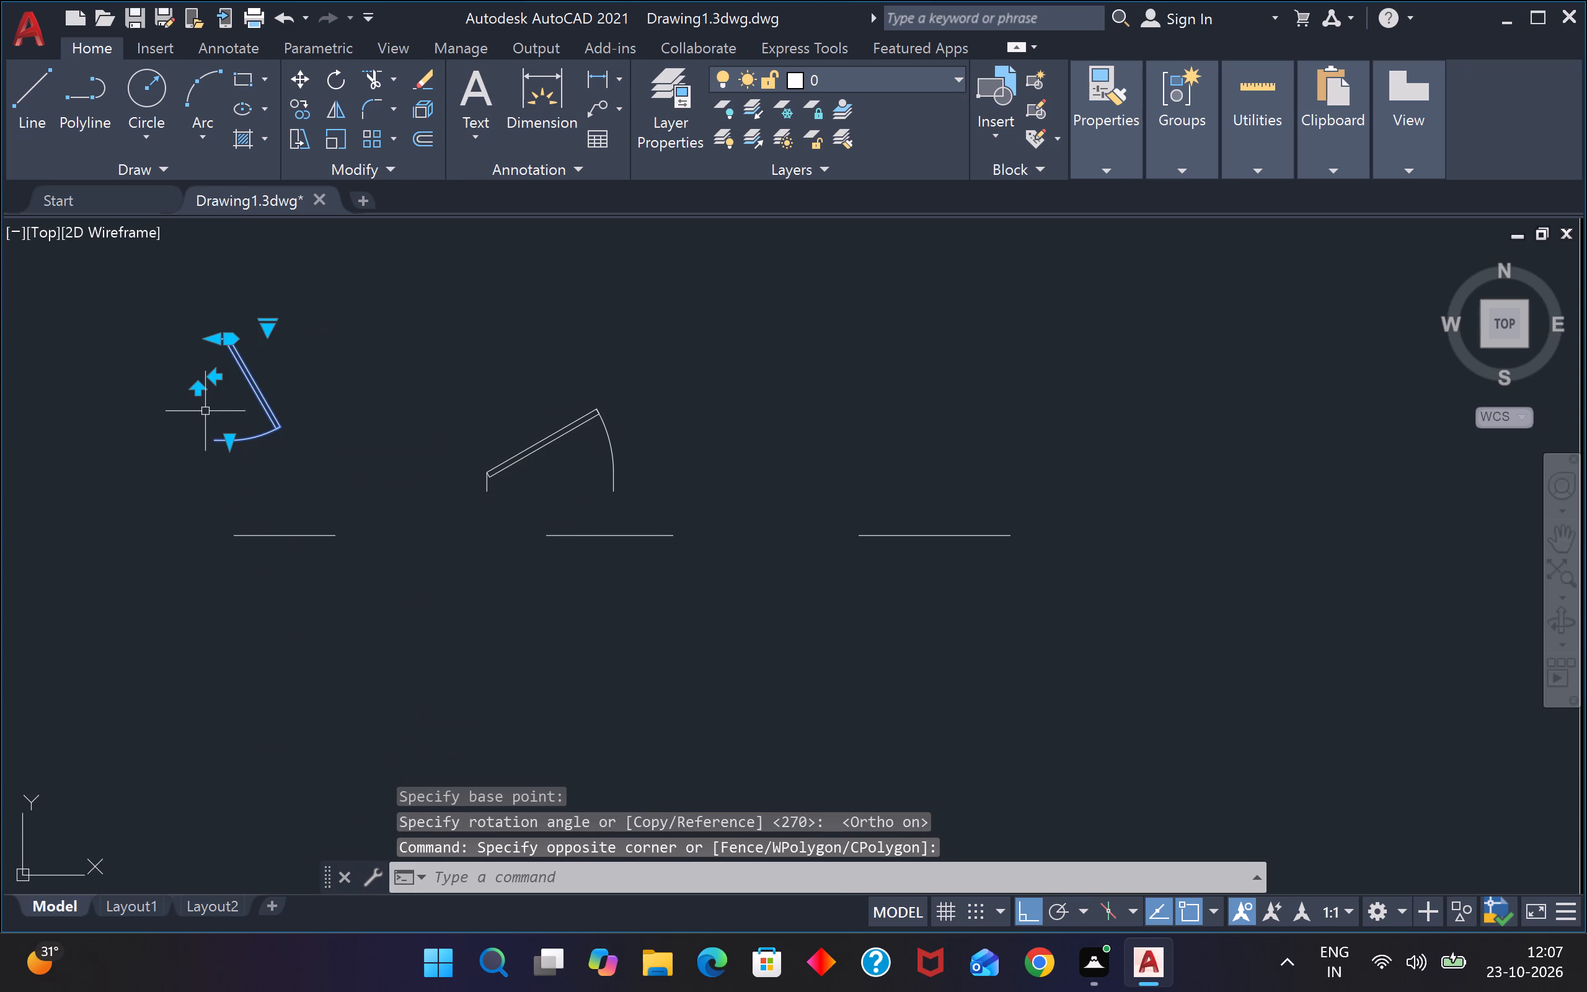
text(co)
key(Return)
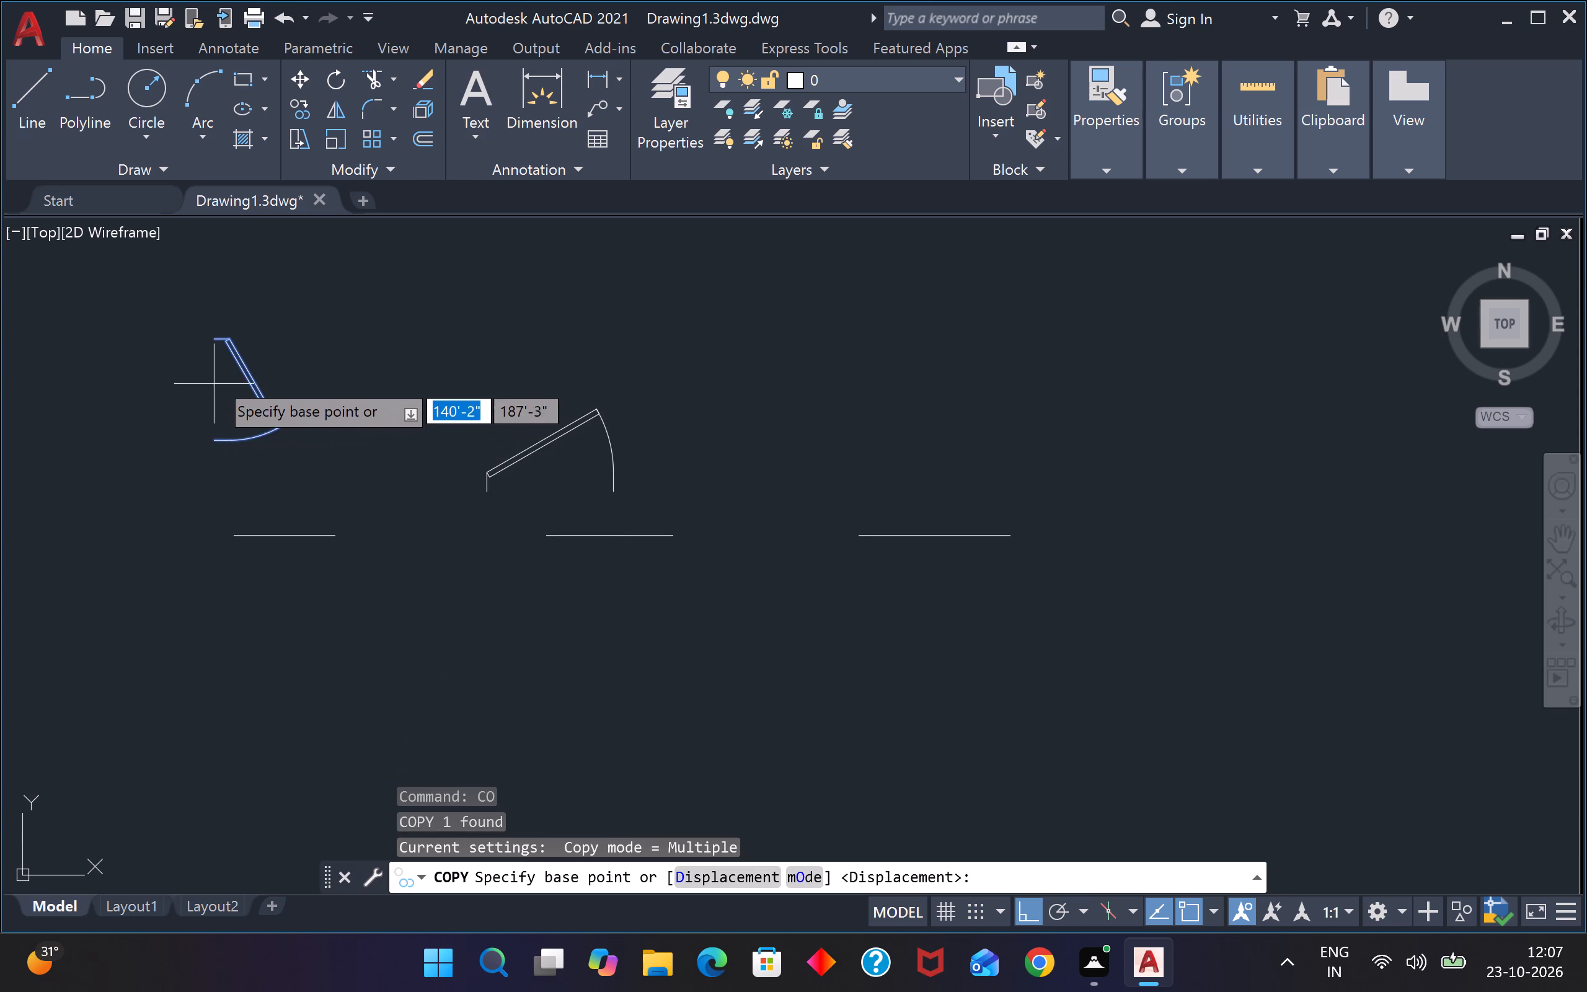
scroll(216, 362, up, 3)
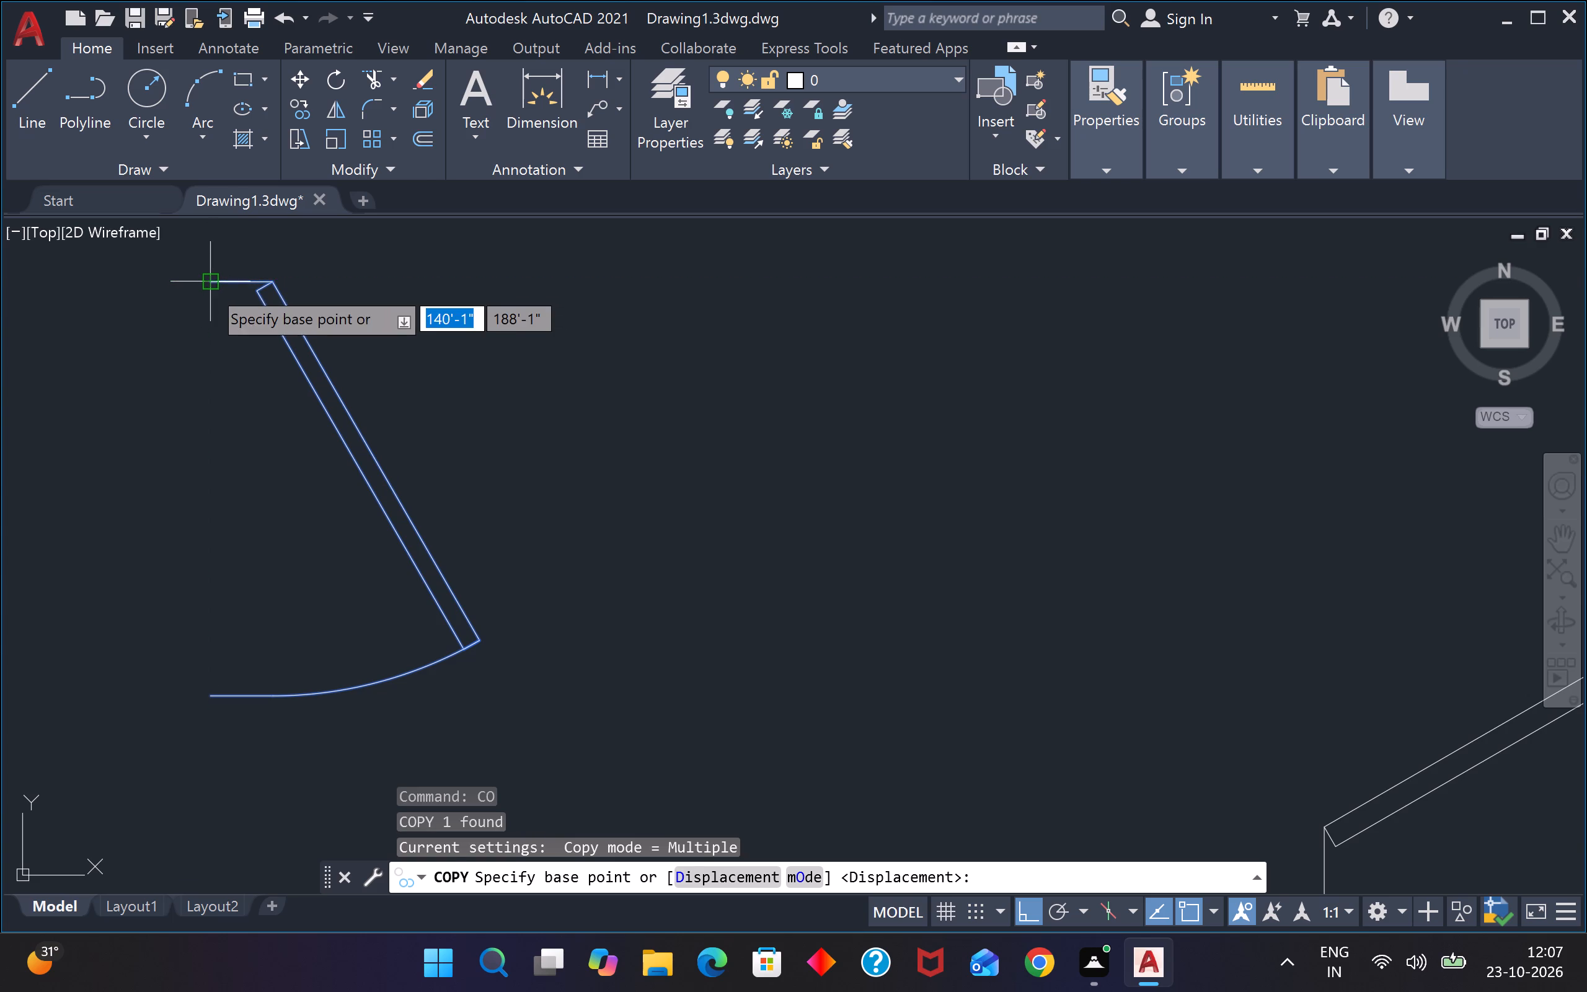
click(208, 286)
scroll(216, 290, down, 4)
scroll(388, 406, down, 4)
scroll(581, 428, up, 2)
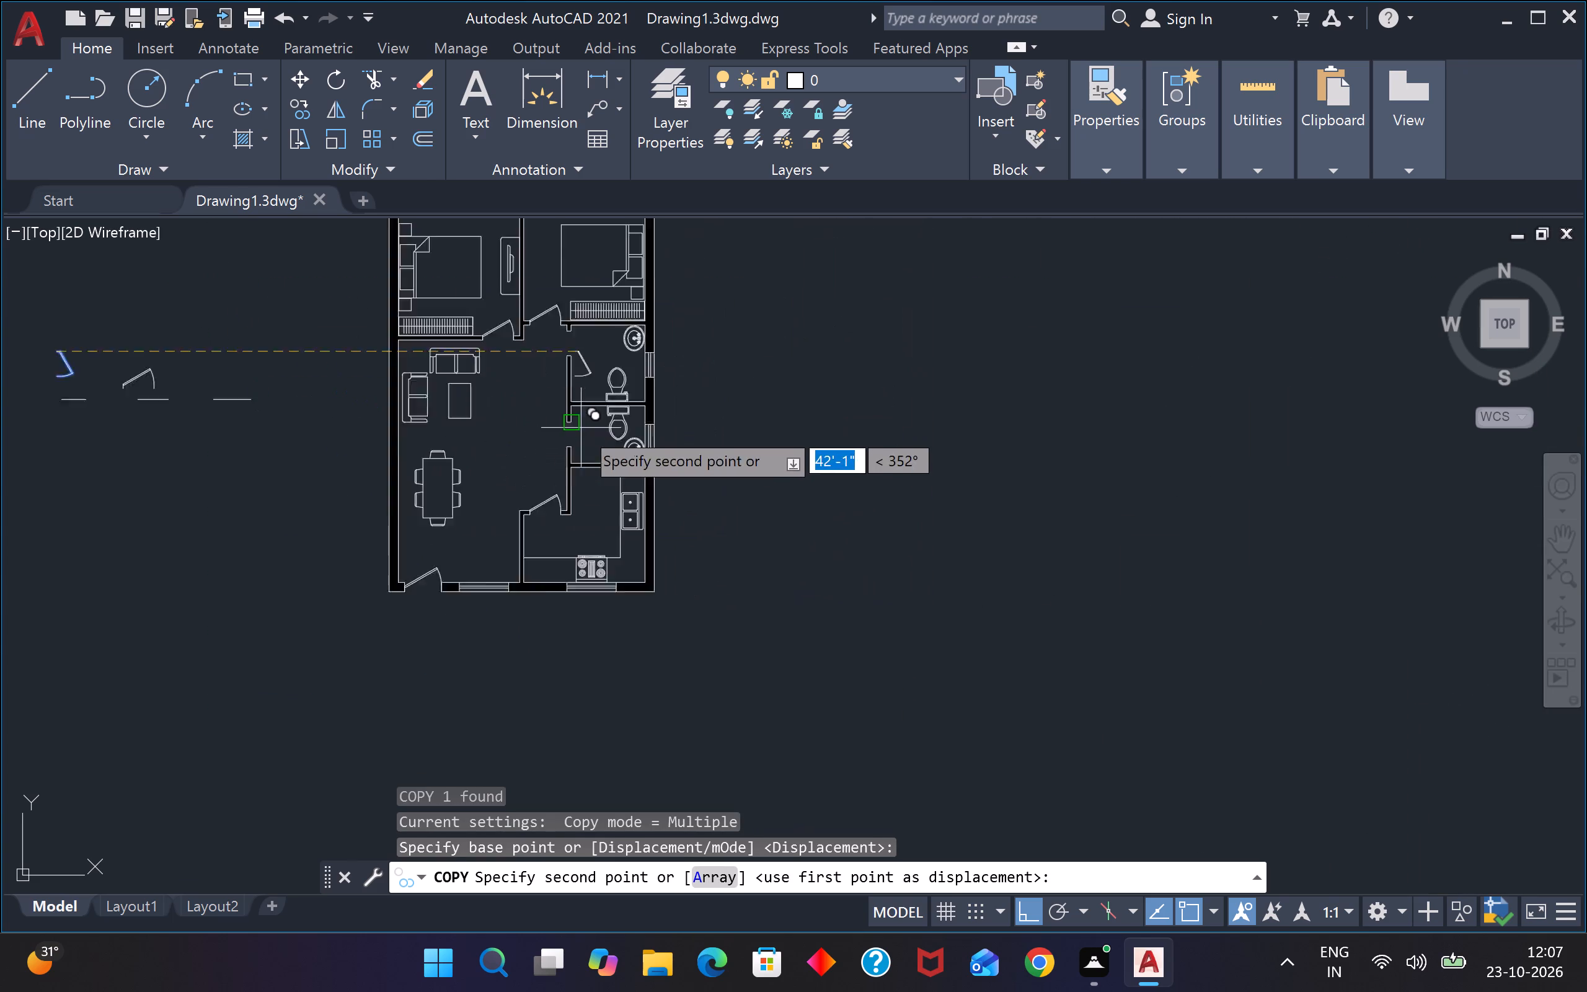
scroll(581, 428, up, 1)
key(F8)
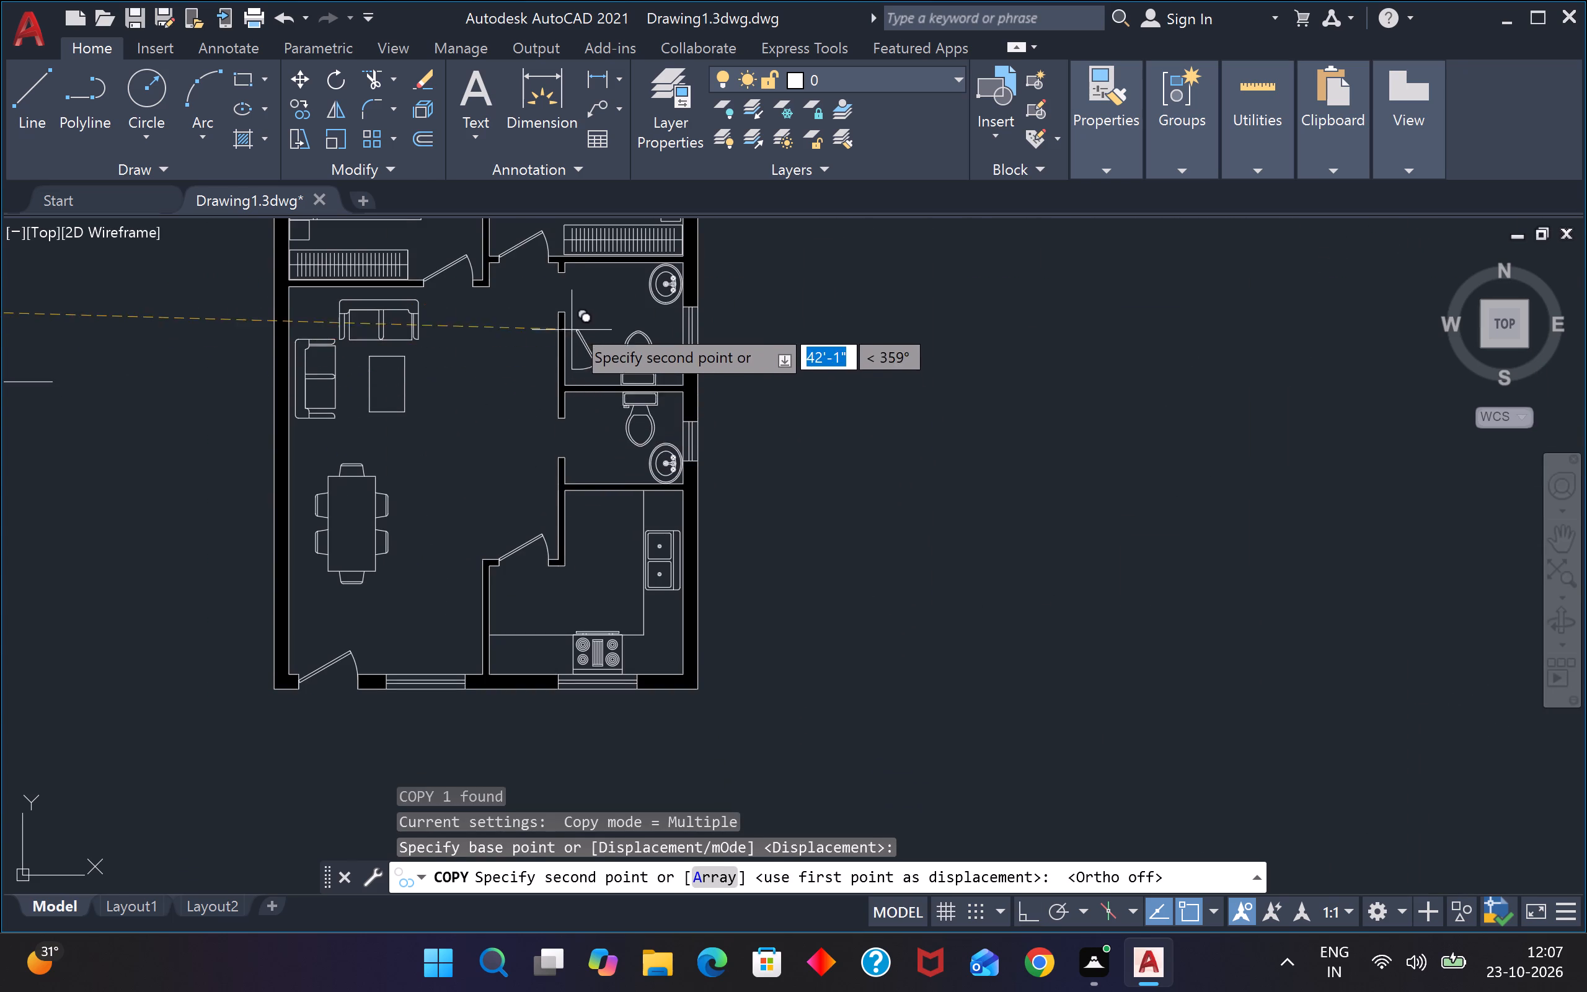
scroll(573, 309, up, 2)
scroll(564, 289, down, 2)
scroll(559, 270, up, 3)
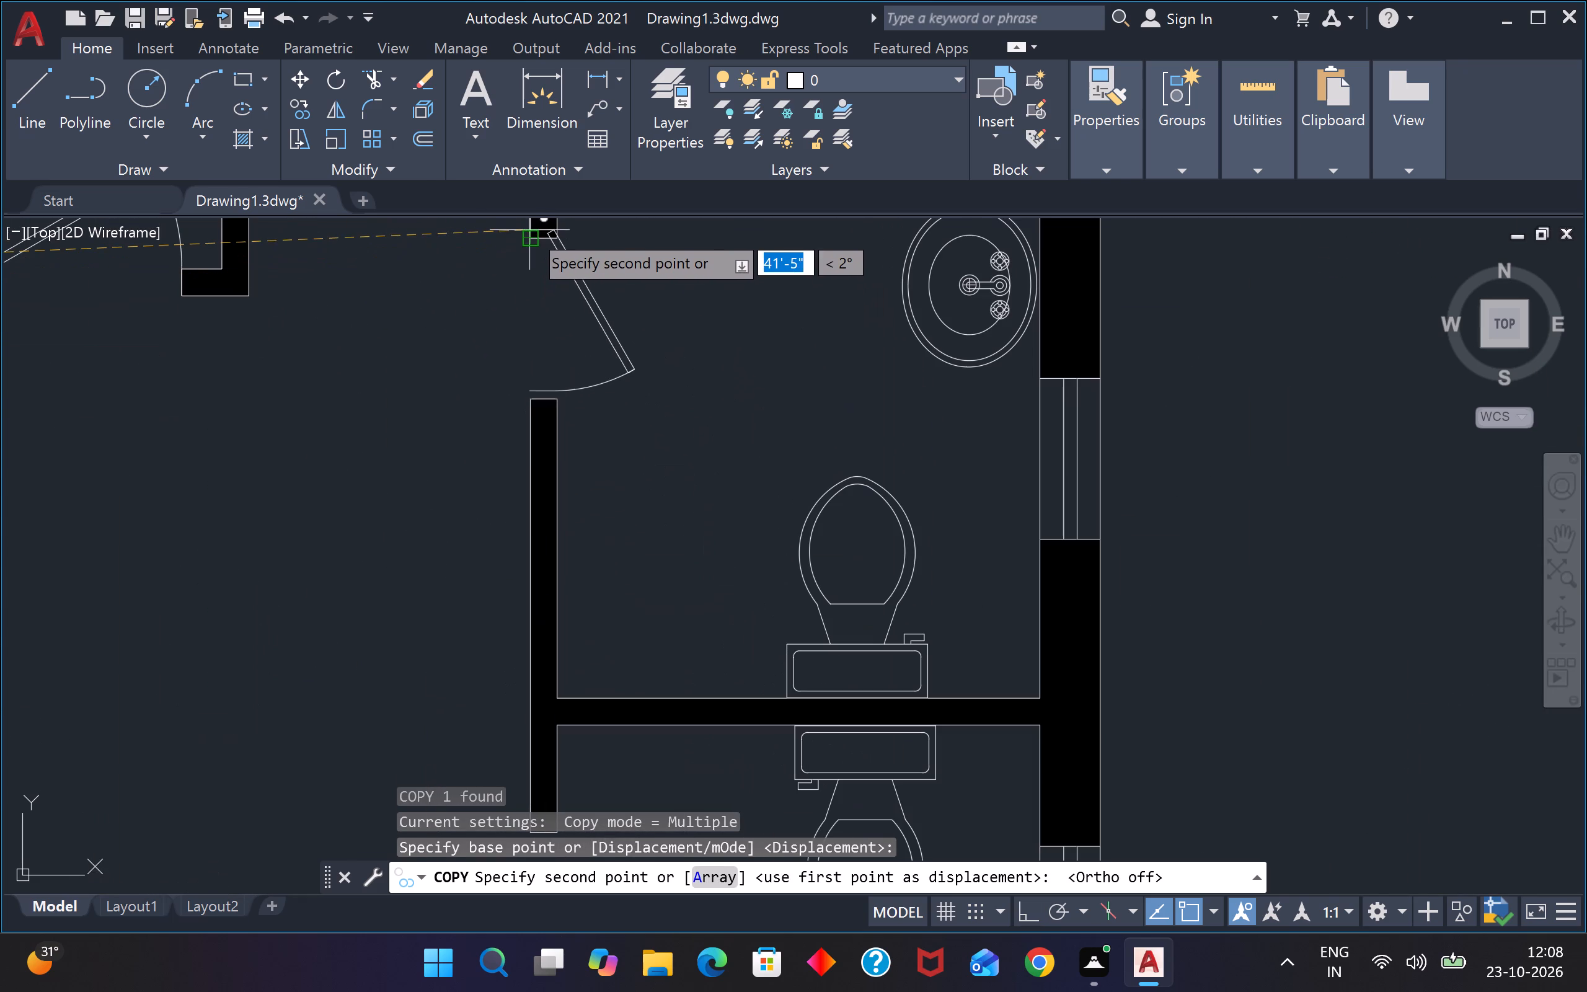
click(528, 236)
scroll(528, 260, down, 2)
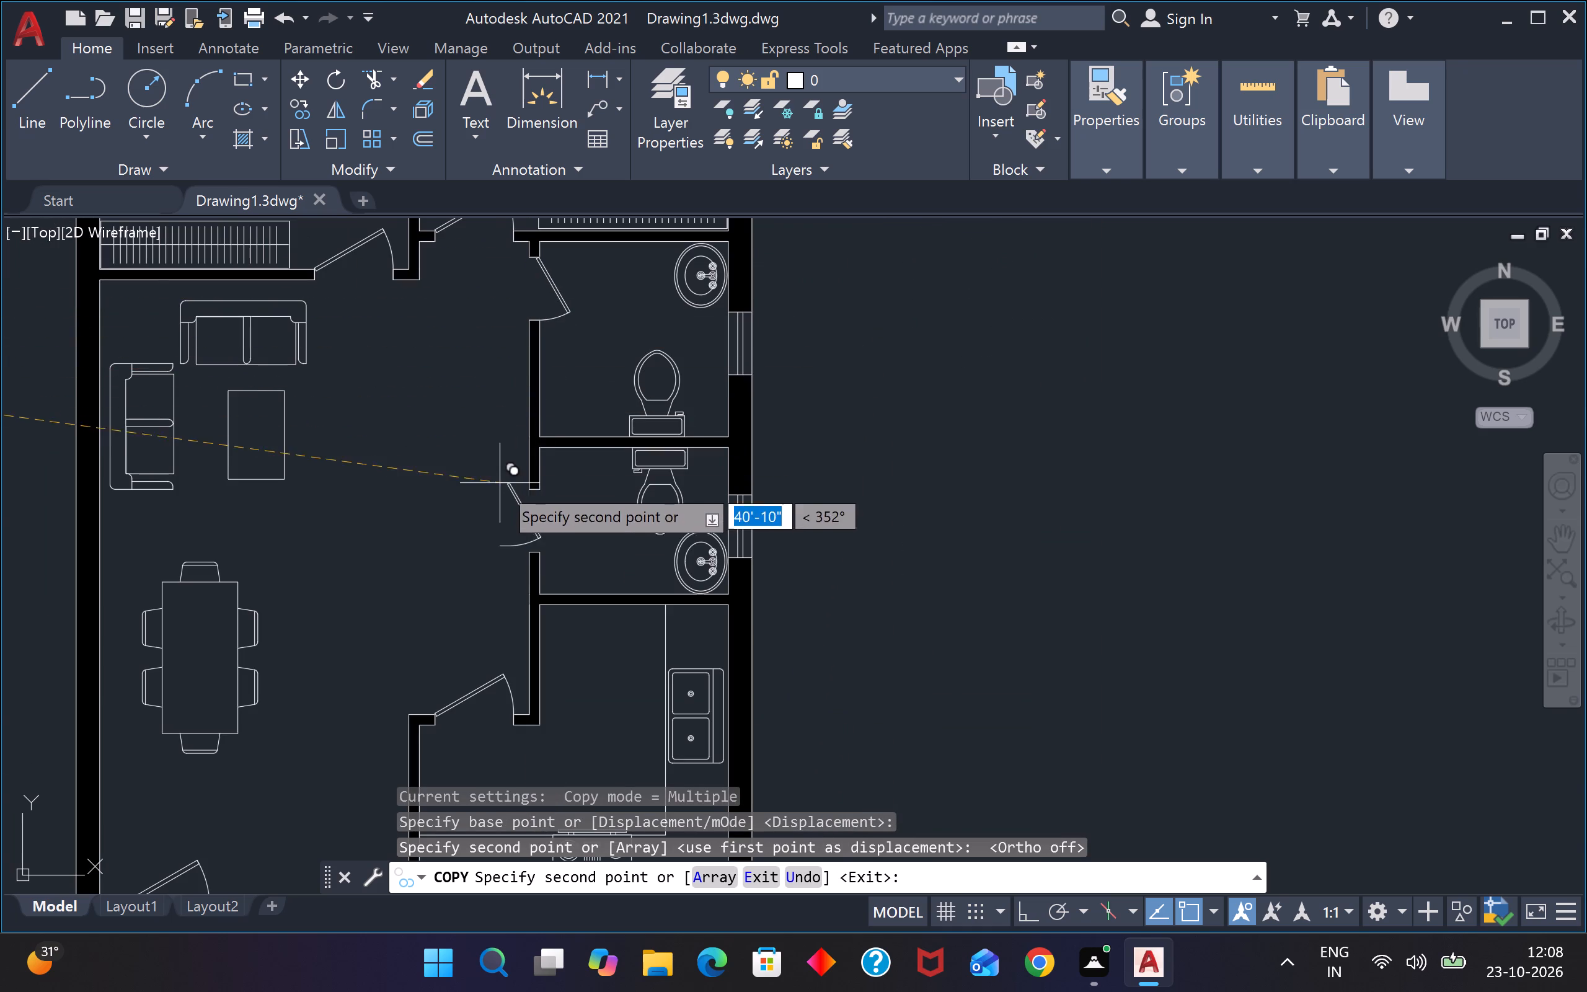
scroll(524, 500, up, 1)
click(533, 484)
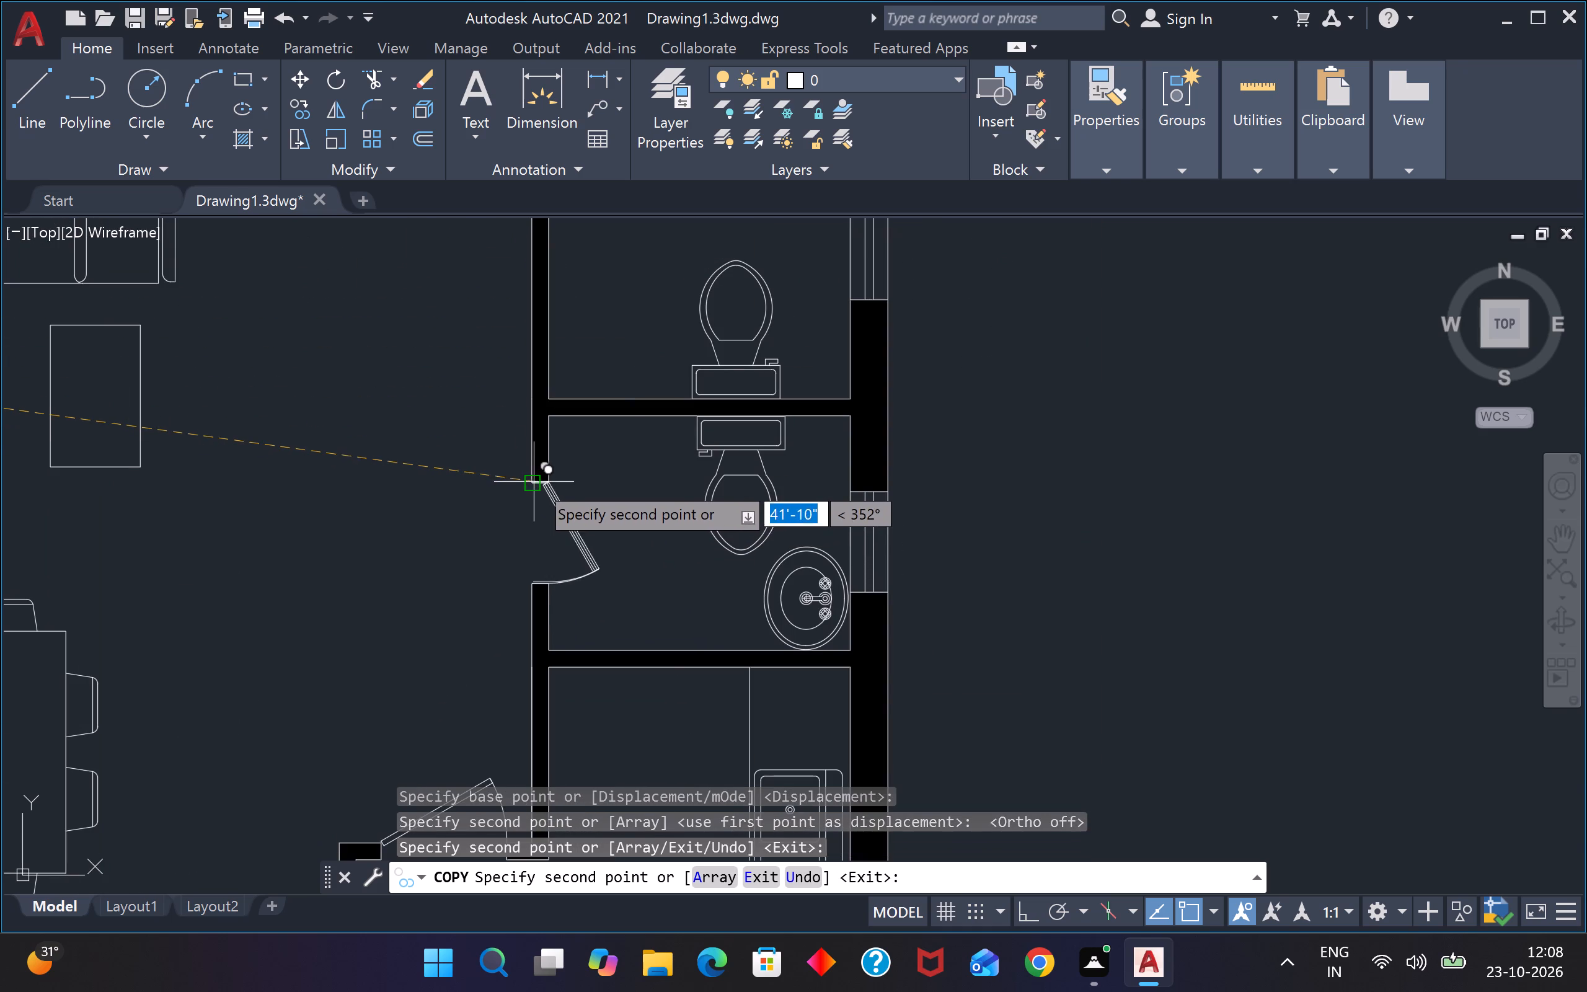
scroll(536, 481, down, 2)
key(Escape)
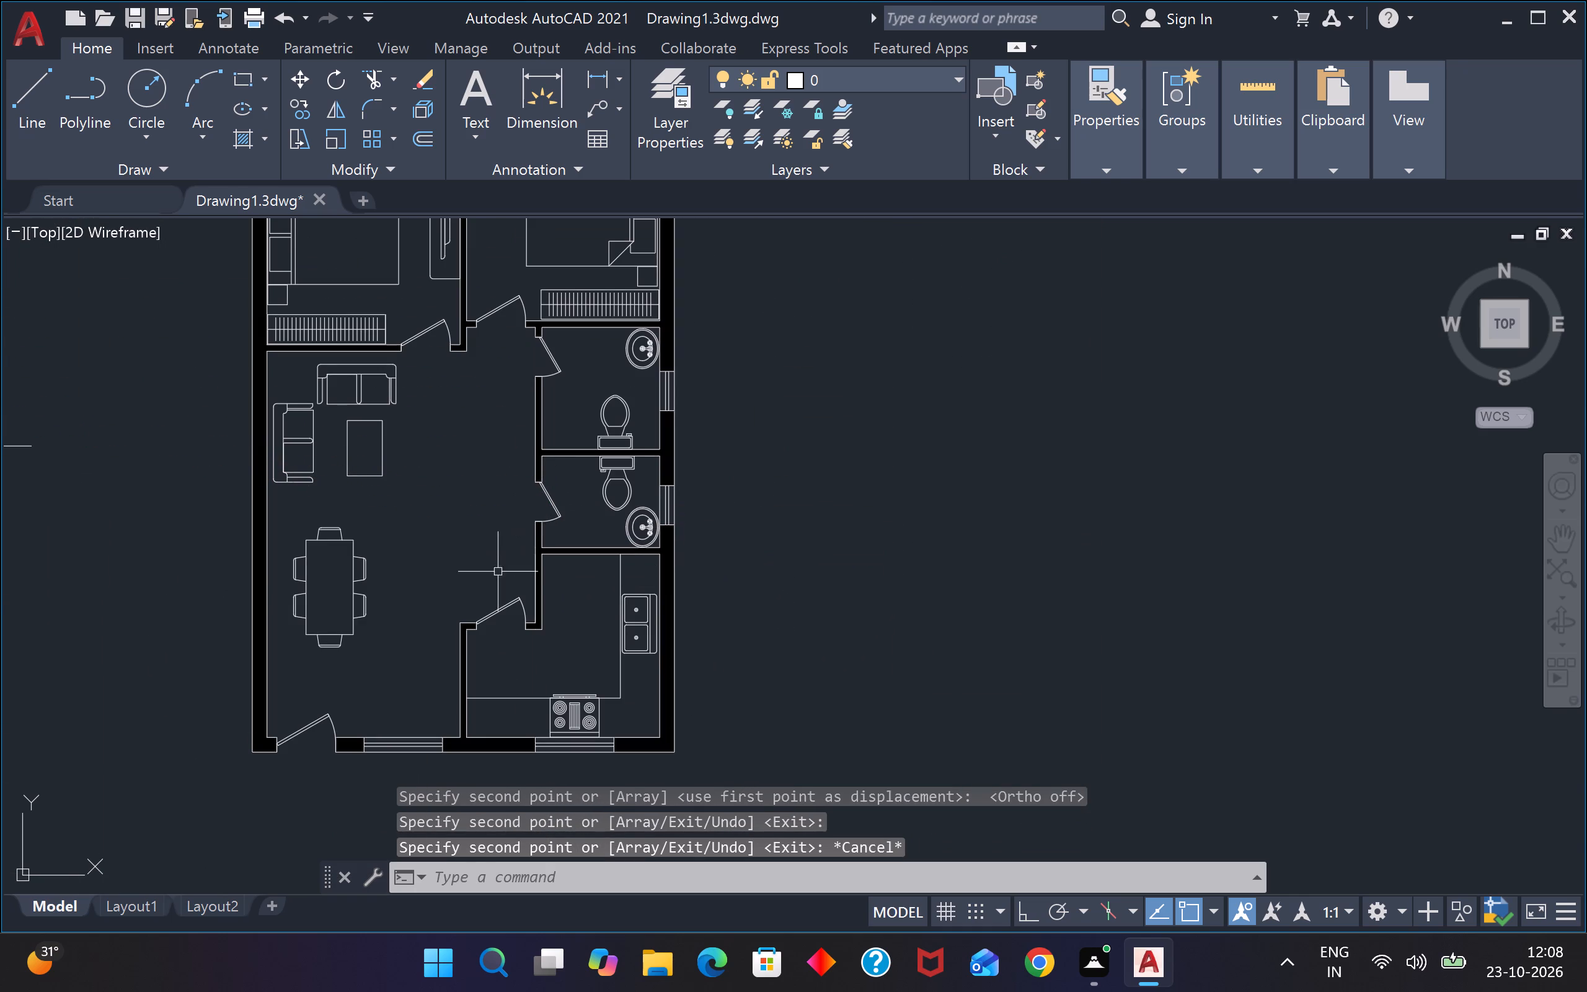
key(Escape)
Flip the kitchen door so that it swings south into the kitchen.
scroll(504, 609, up, 2)
click(506, 598)
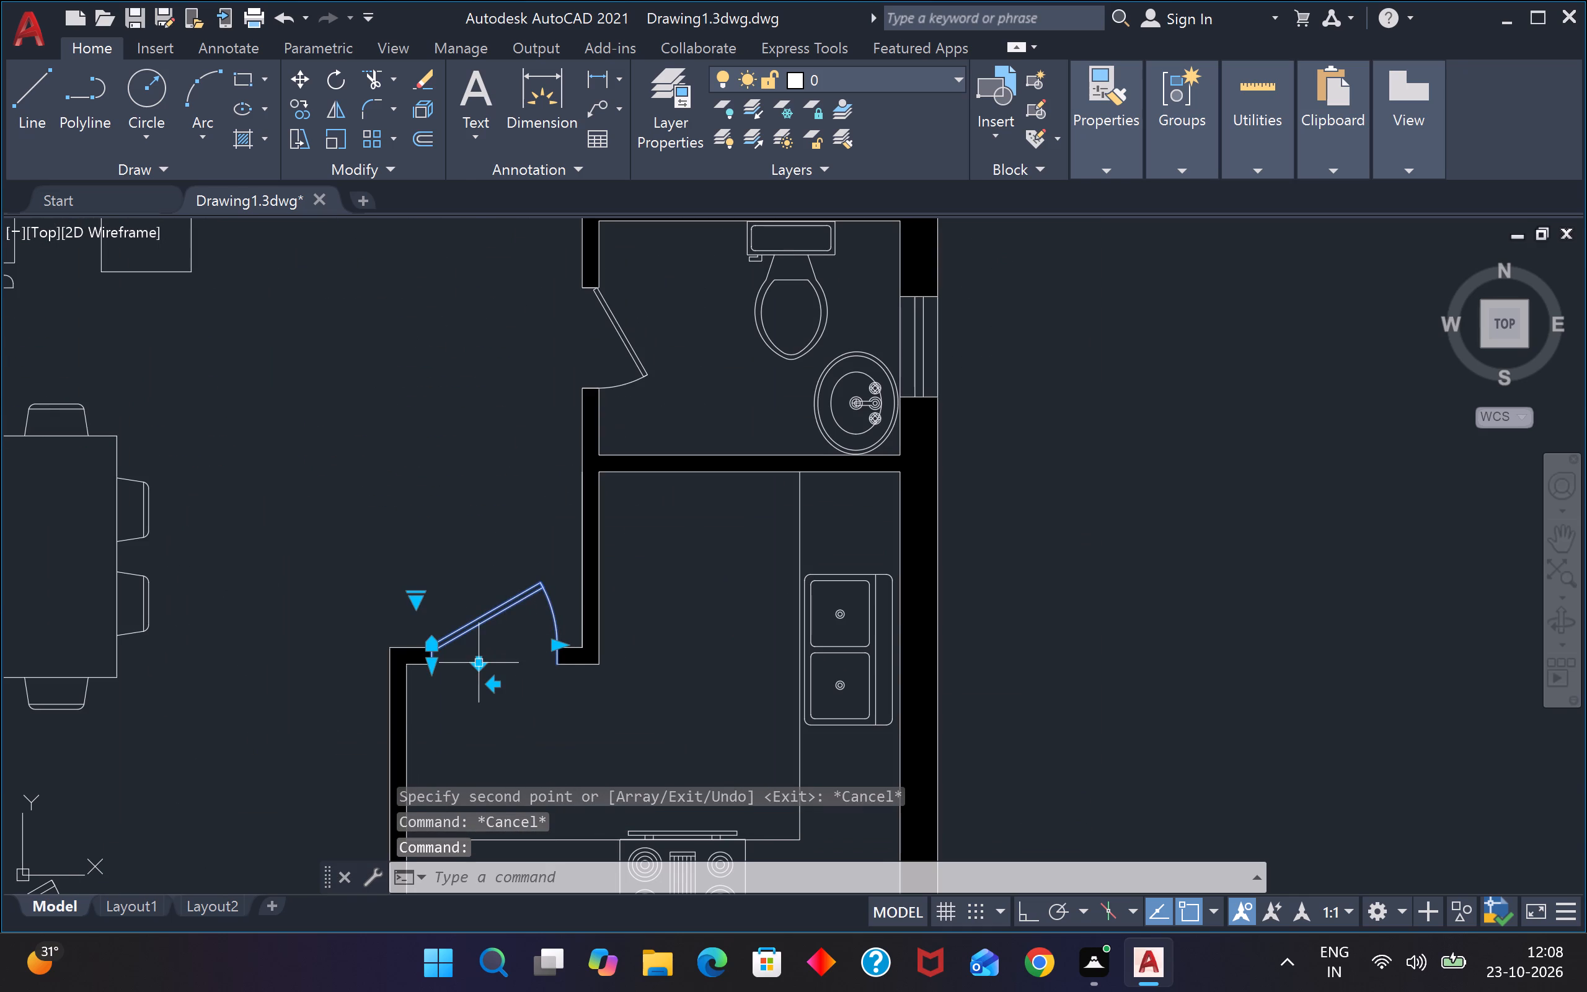
click(480, 661)
key(Escape)
scroll(503, 549, down, 5)
scroll(505, 575, up, 4)
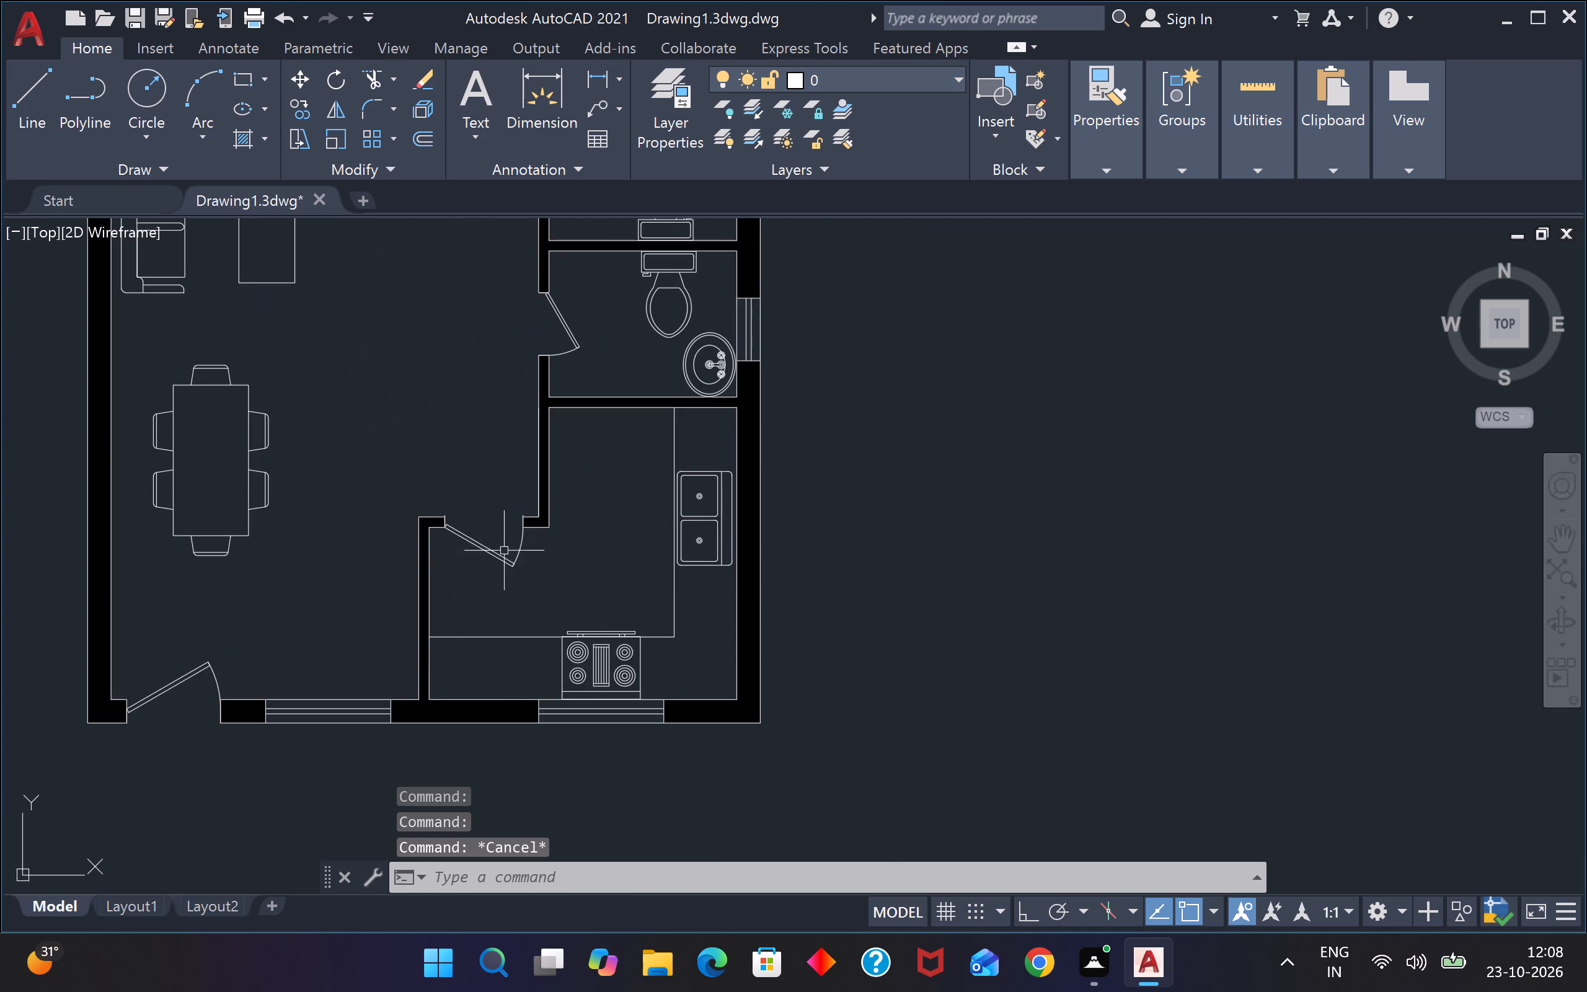
Move the flipped kitchen door from its upper jamb end to the wall's upper corner at the west side of the opening.
click(508, 519)
click(473, 551)
text(m)
key(space)
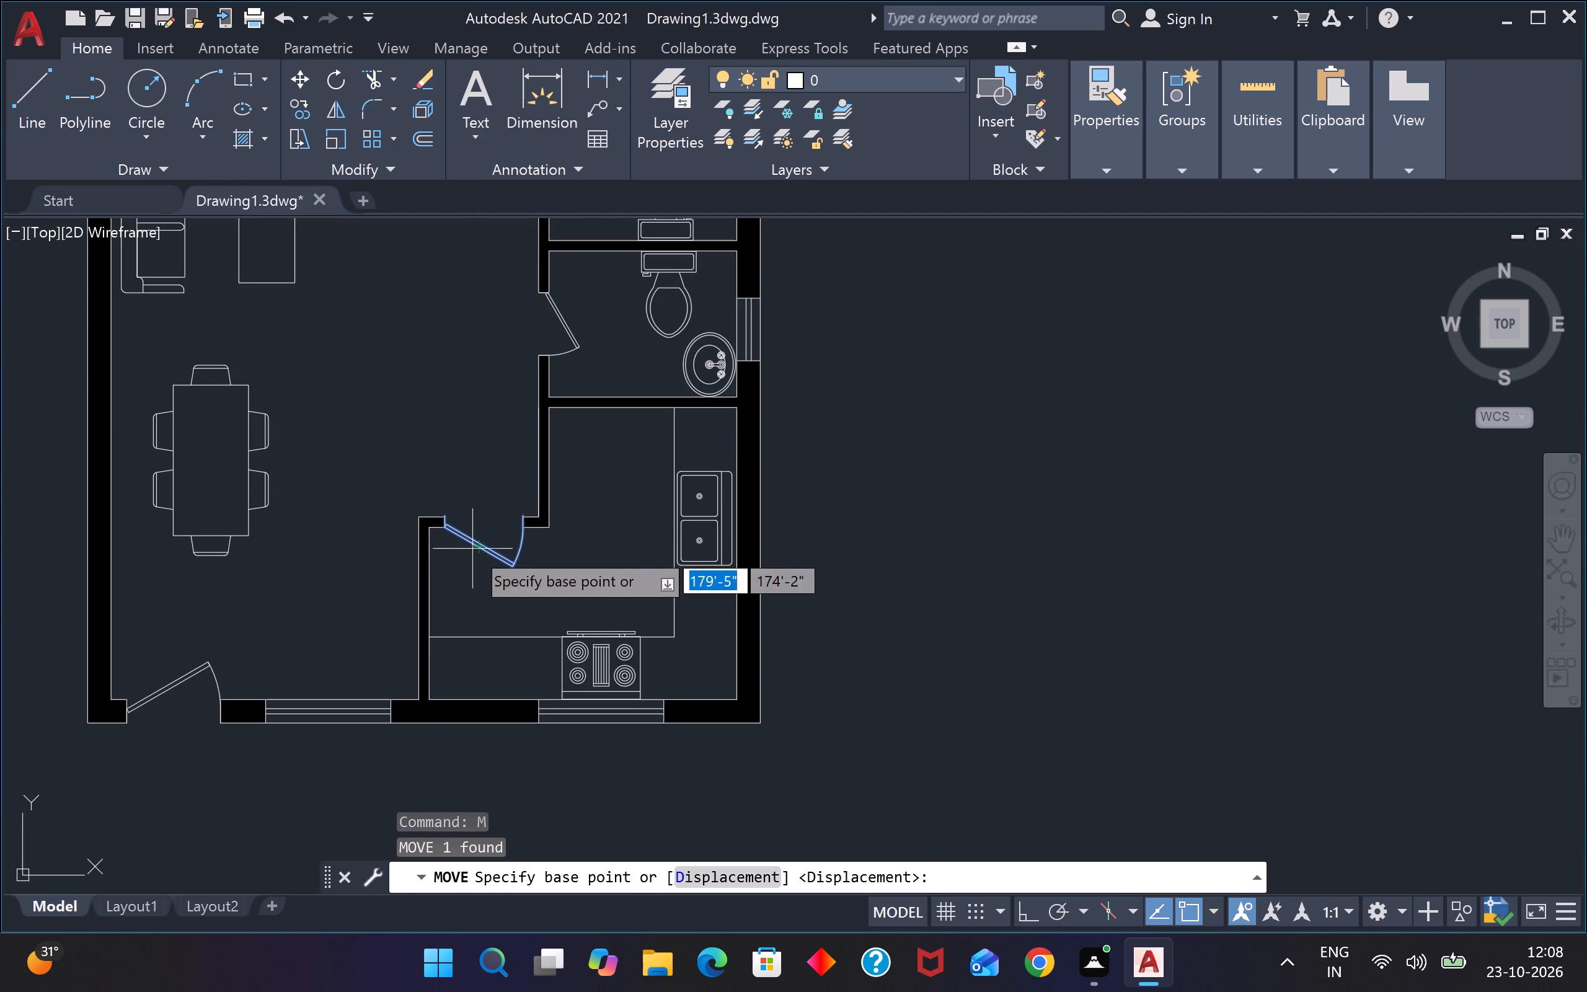
scroll(464, 533, up, 4)
scroll(343, 408, up, 3)
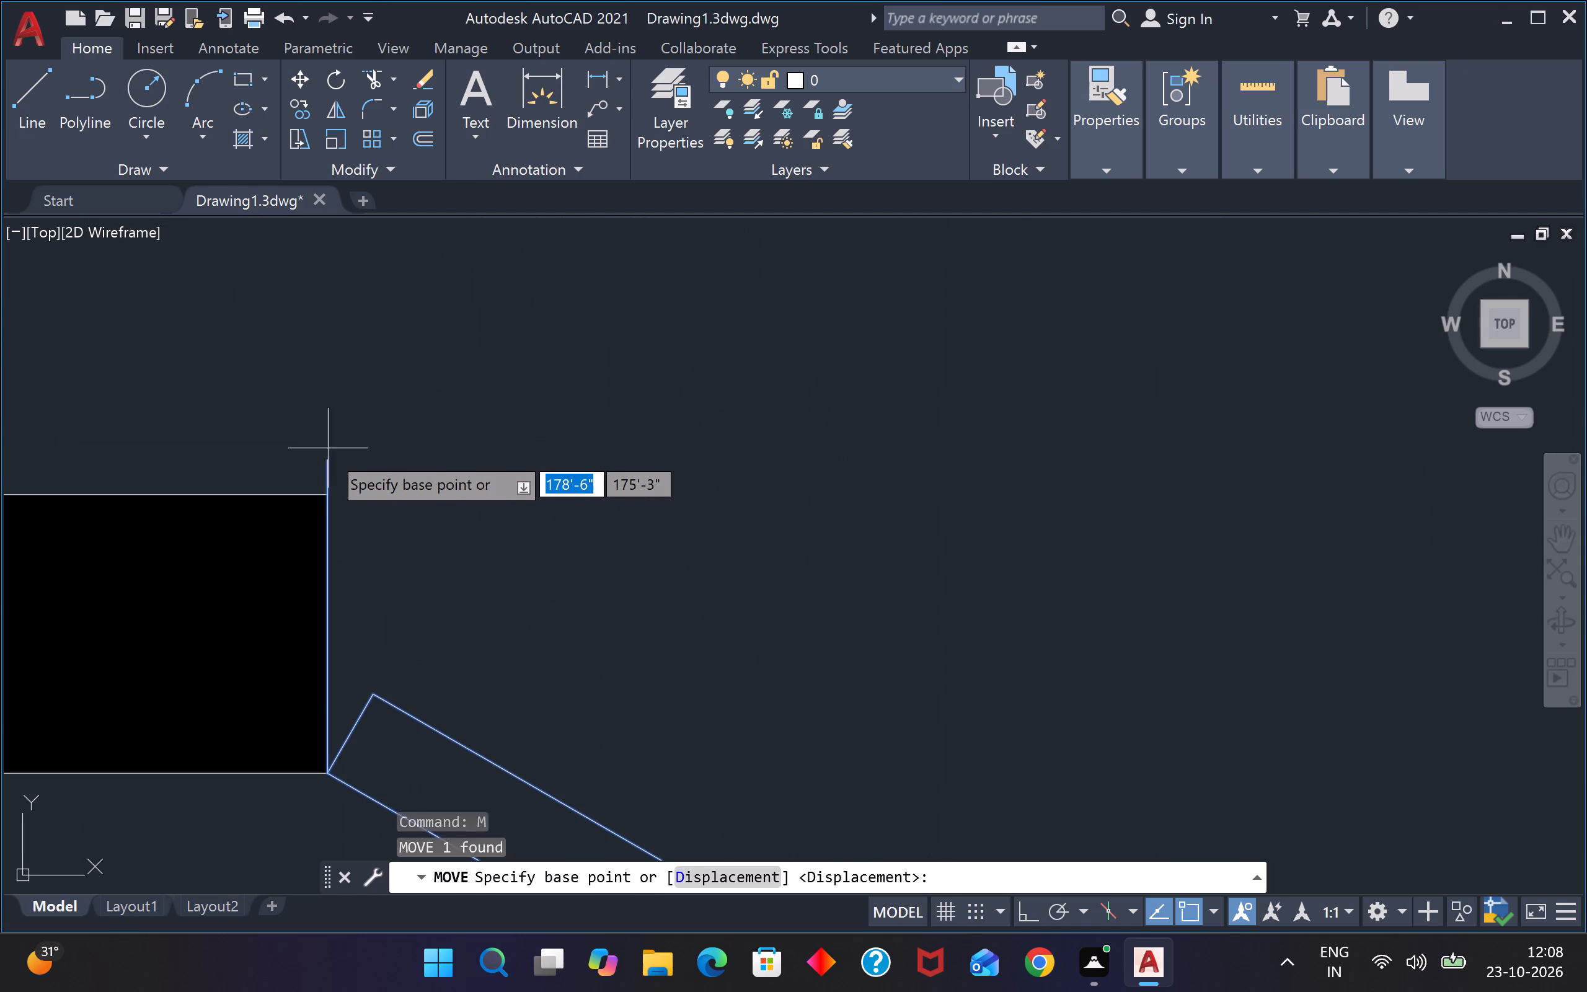
click(322, 463)
click(332, 493)
scroll(332, 493, down, 8)
scroll(366, 382, down, 3)
scroll(365, 337, up, 3)
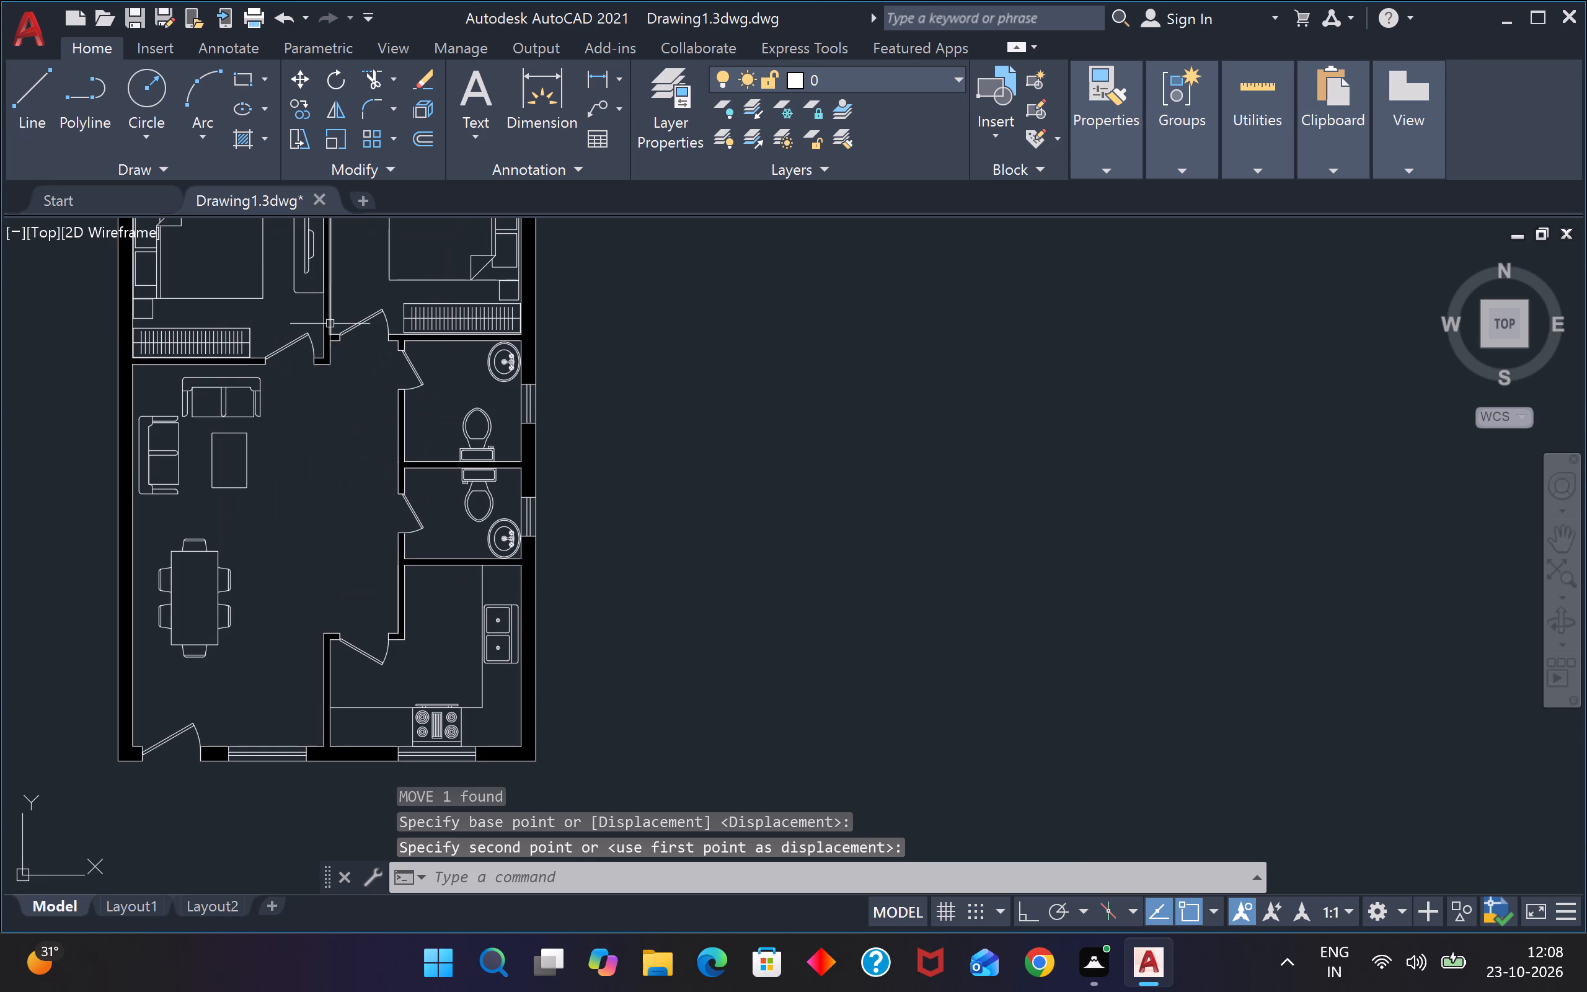
scroll(338, 317, up, 3)
key(Escape)
key(Escape)
Erase the two loose doors and the three reference lines west of the plan.
scroll(344, 329, down, 4)
scroll(289, 538, down, 1)
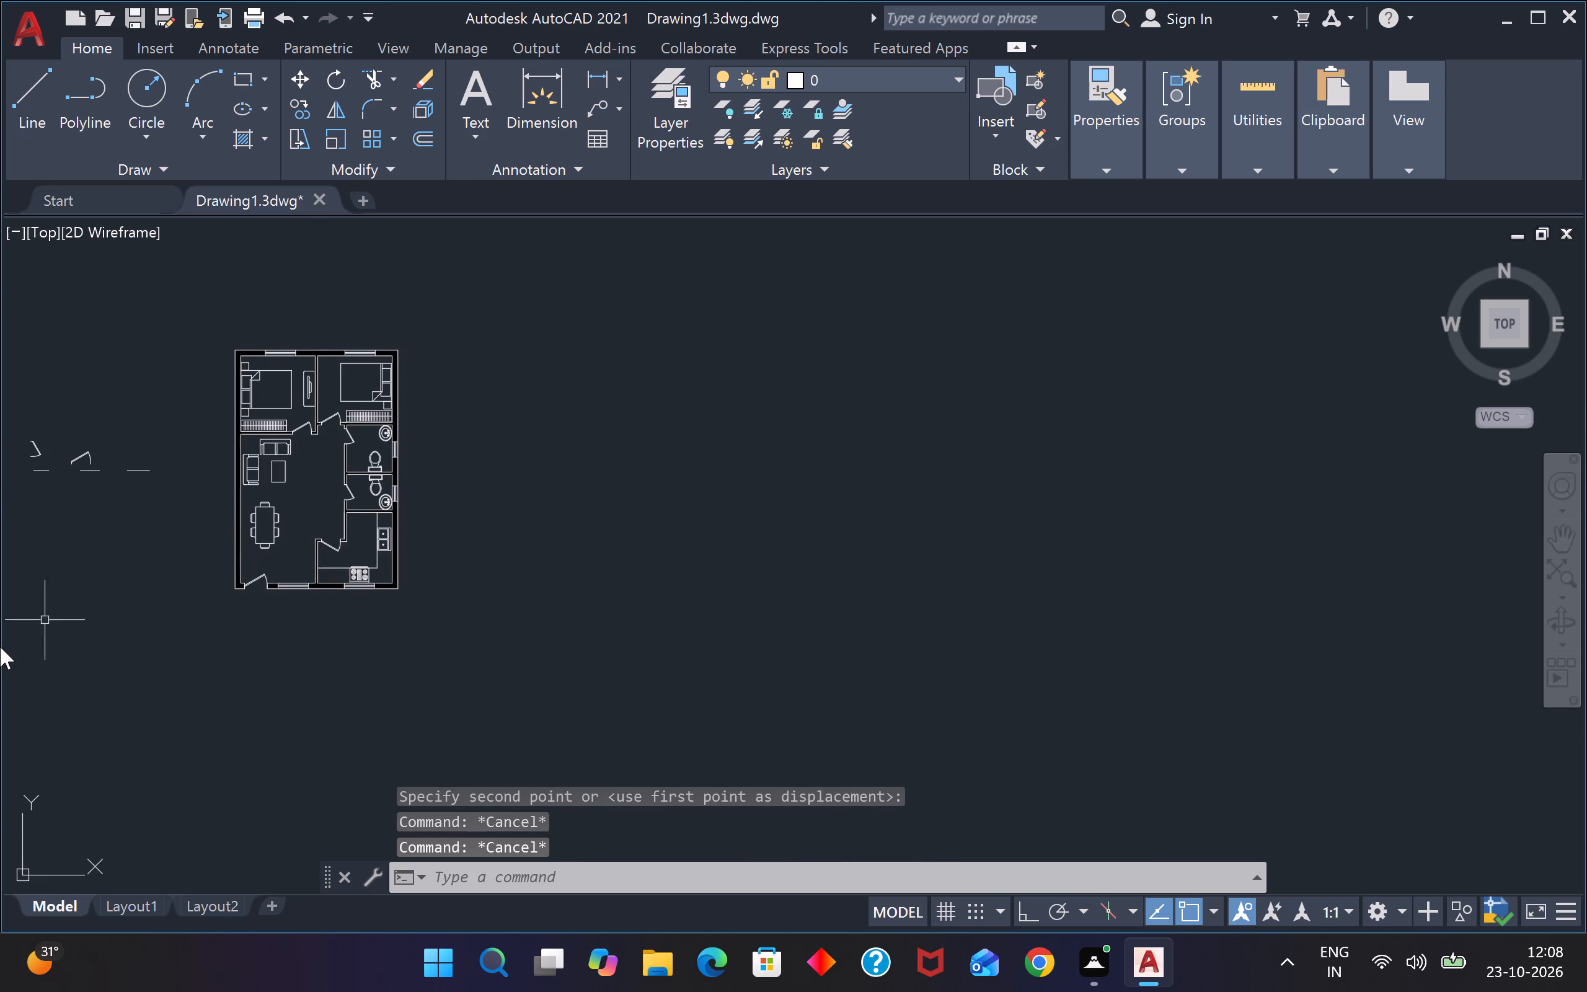
click(172, 389)
click(0, 556)
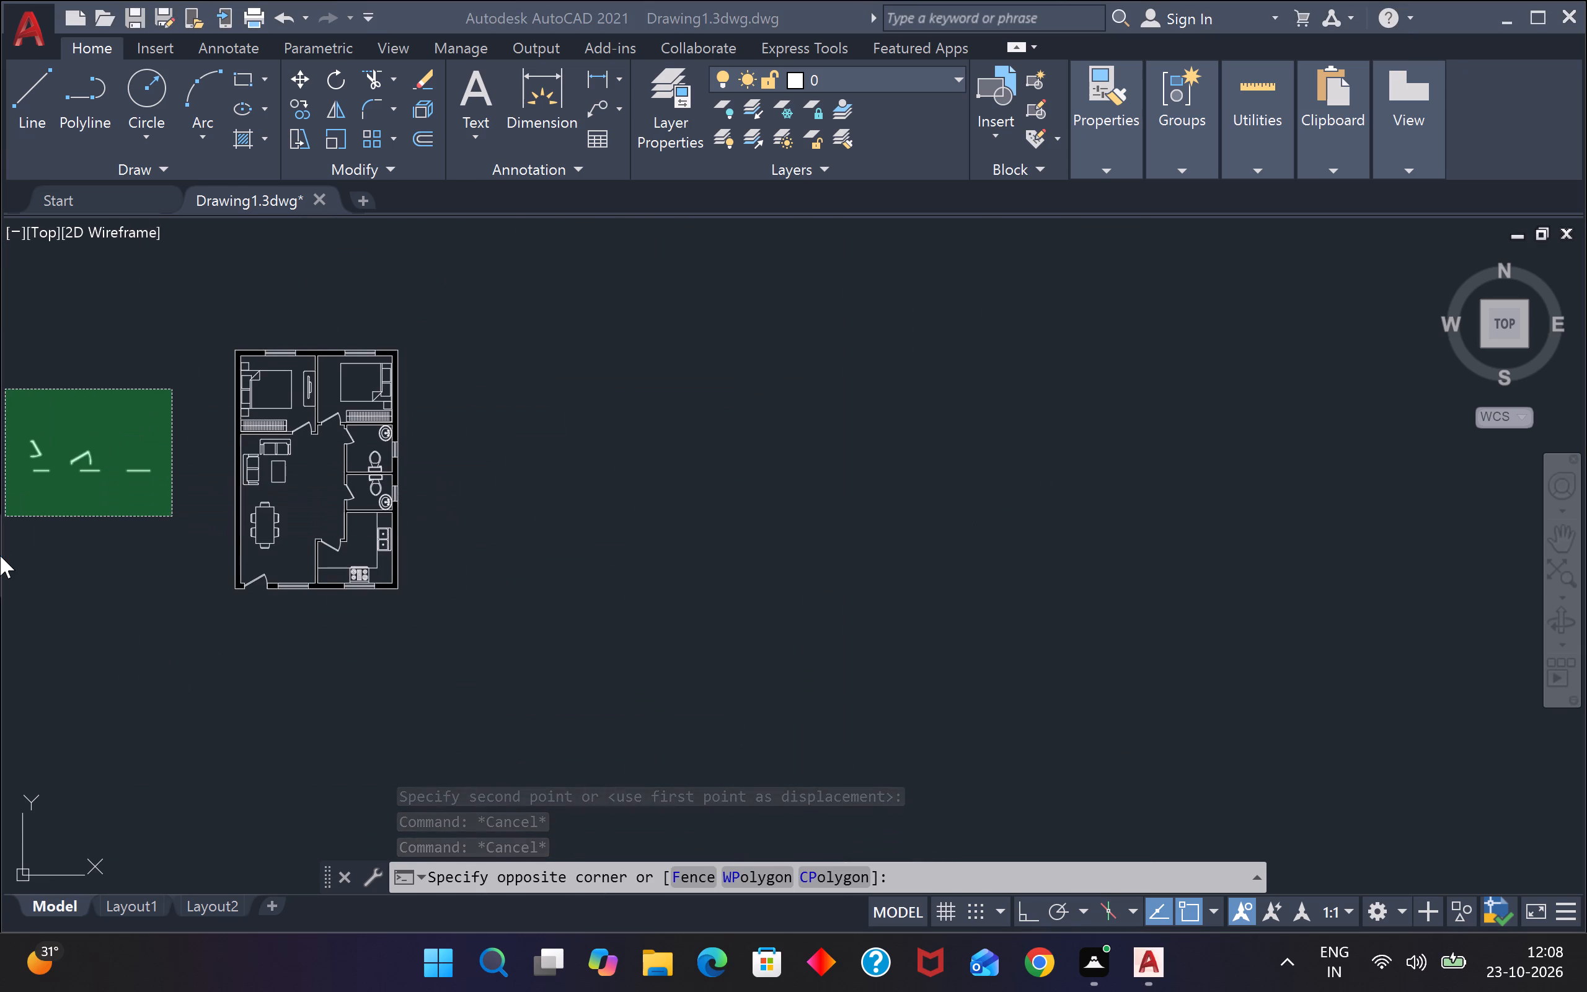
drag(61, 515, 133, 575)
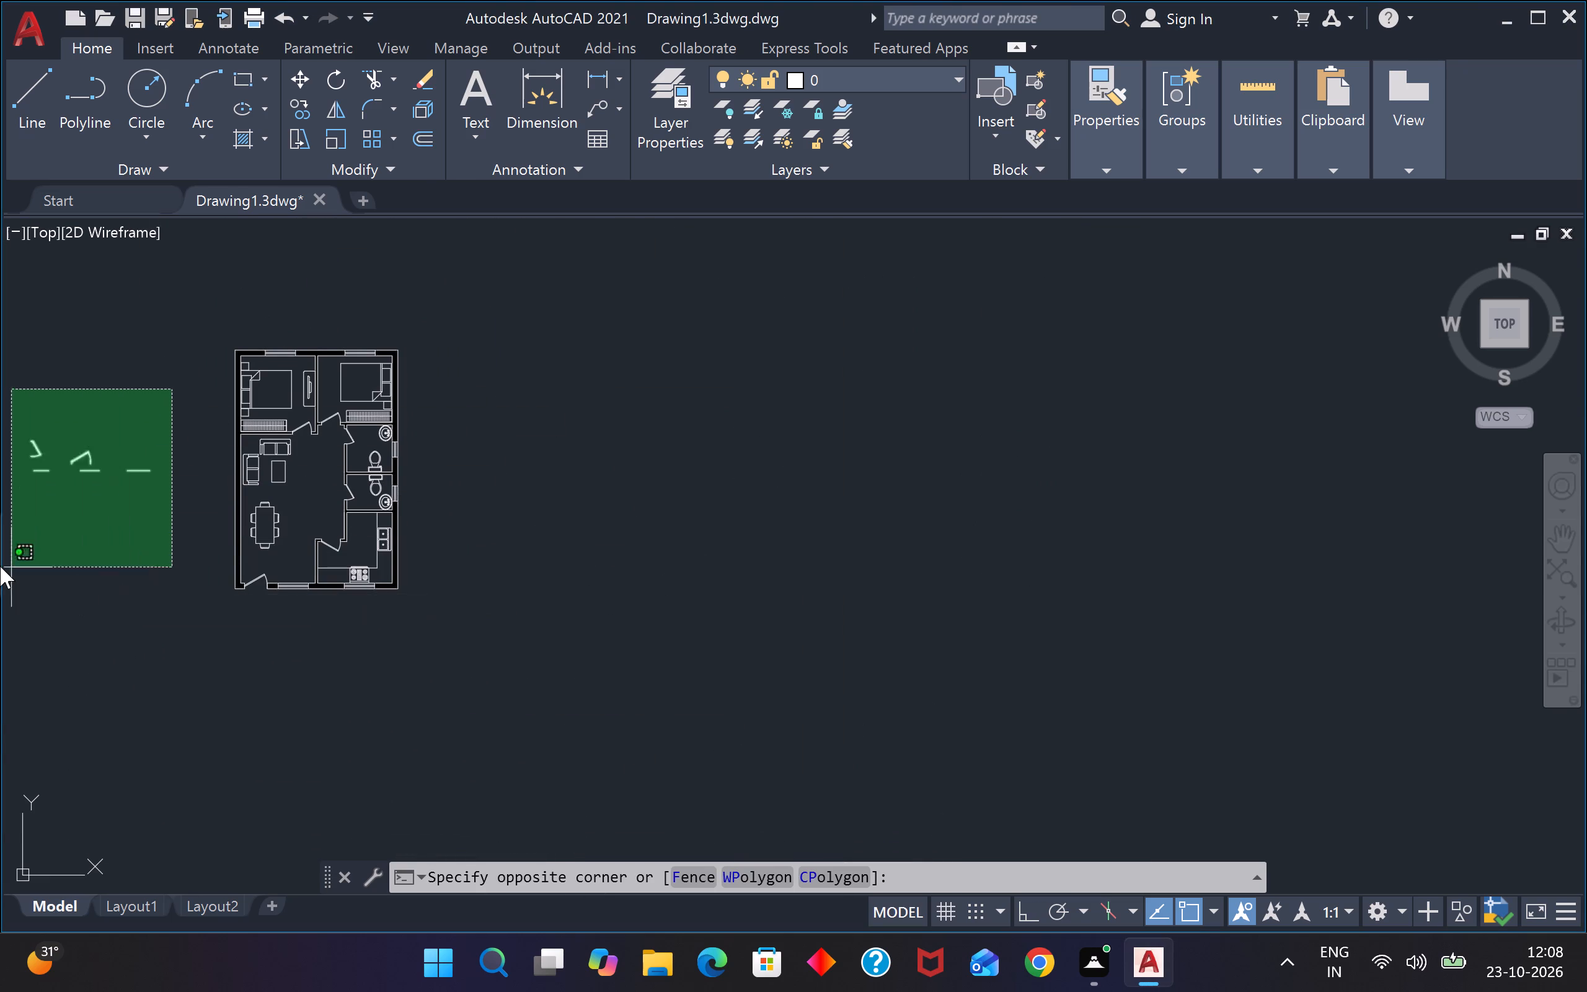
drag(32, 556, 32, 544)
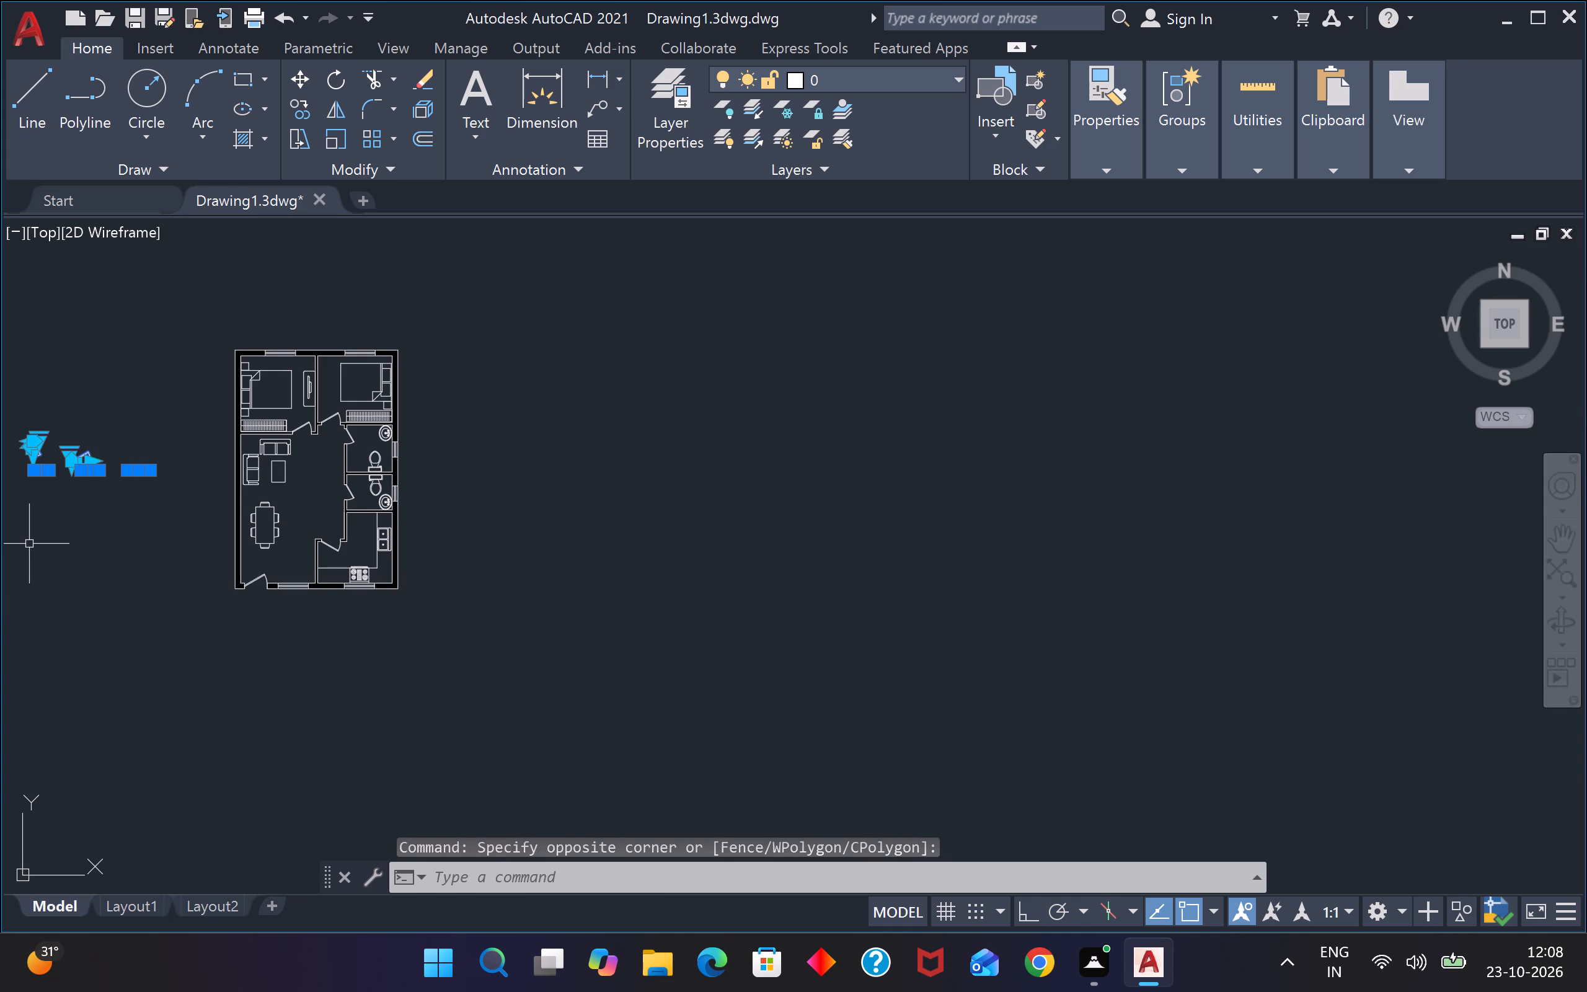
key(Delete)
key(Escape)
key(Escape)
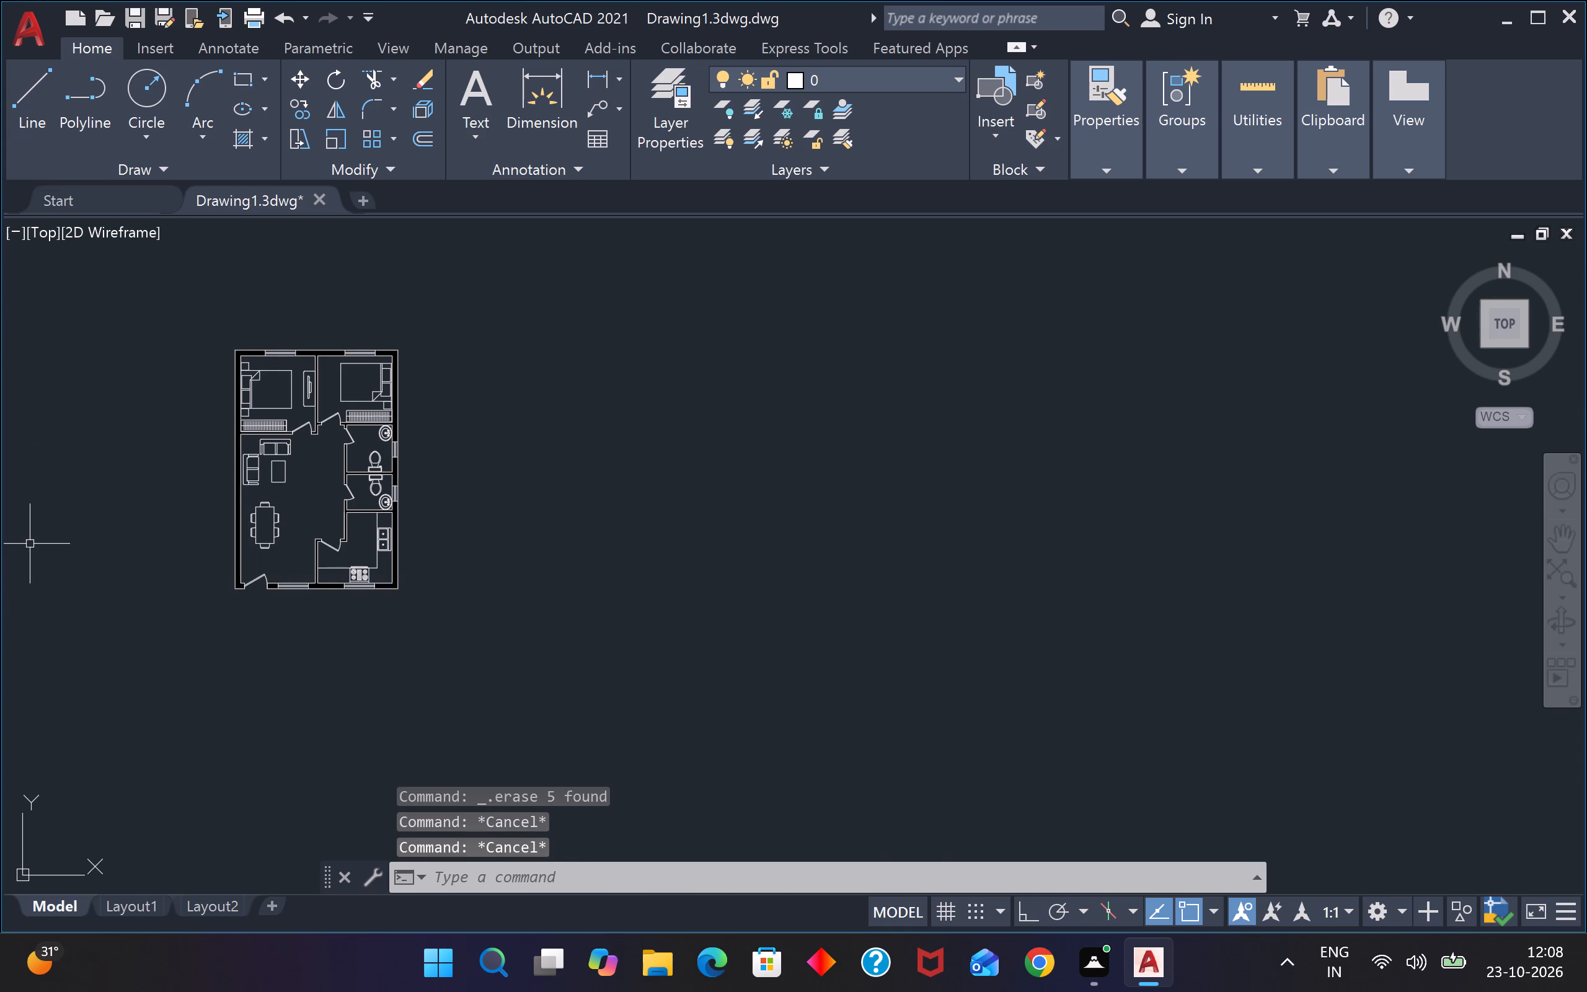
Open the Bed - Queen block definition for editing from the bed in the west bedroom.
scroll(265, 358, up, 2)
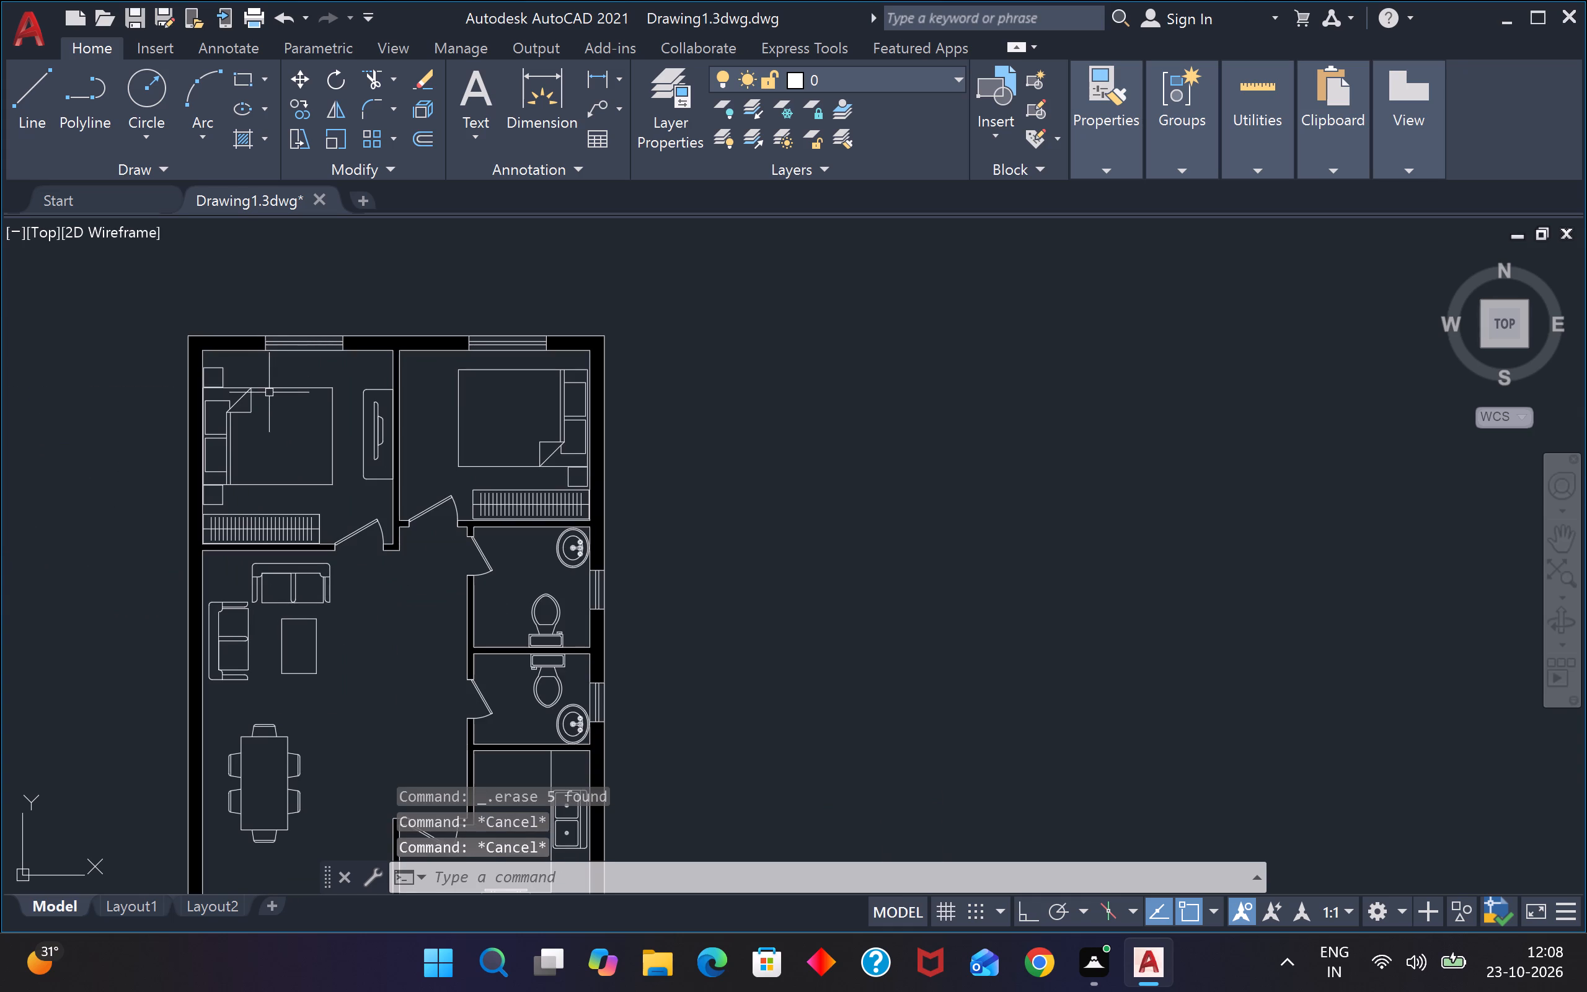
double_click(273, 390)
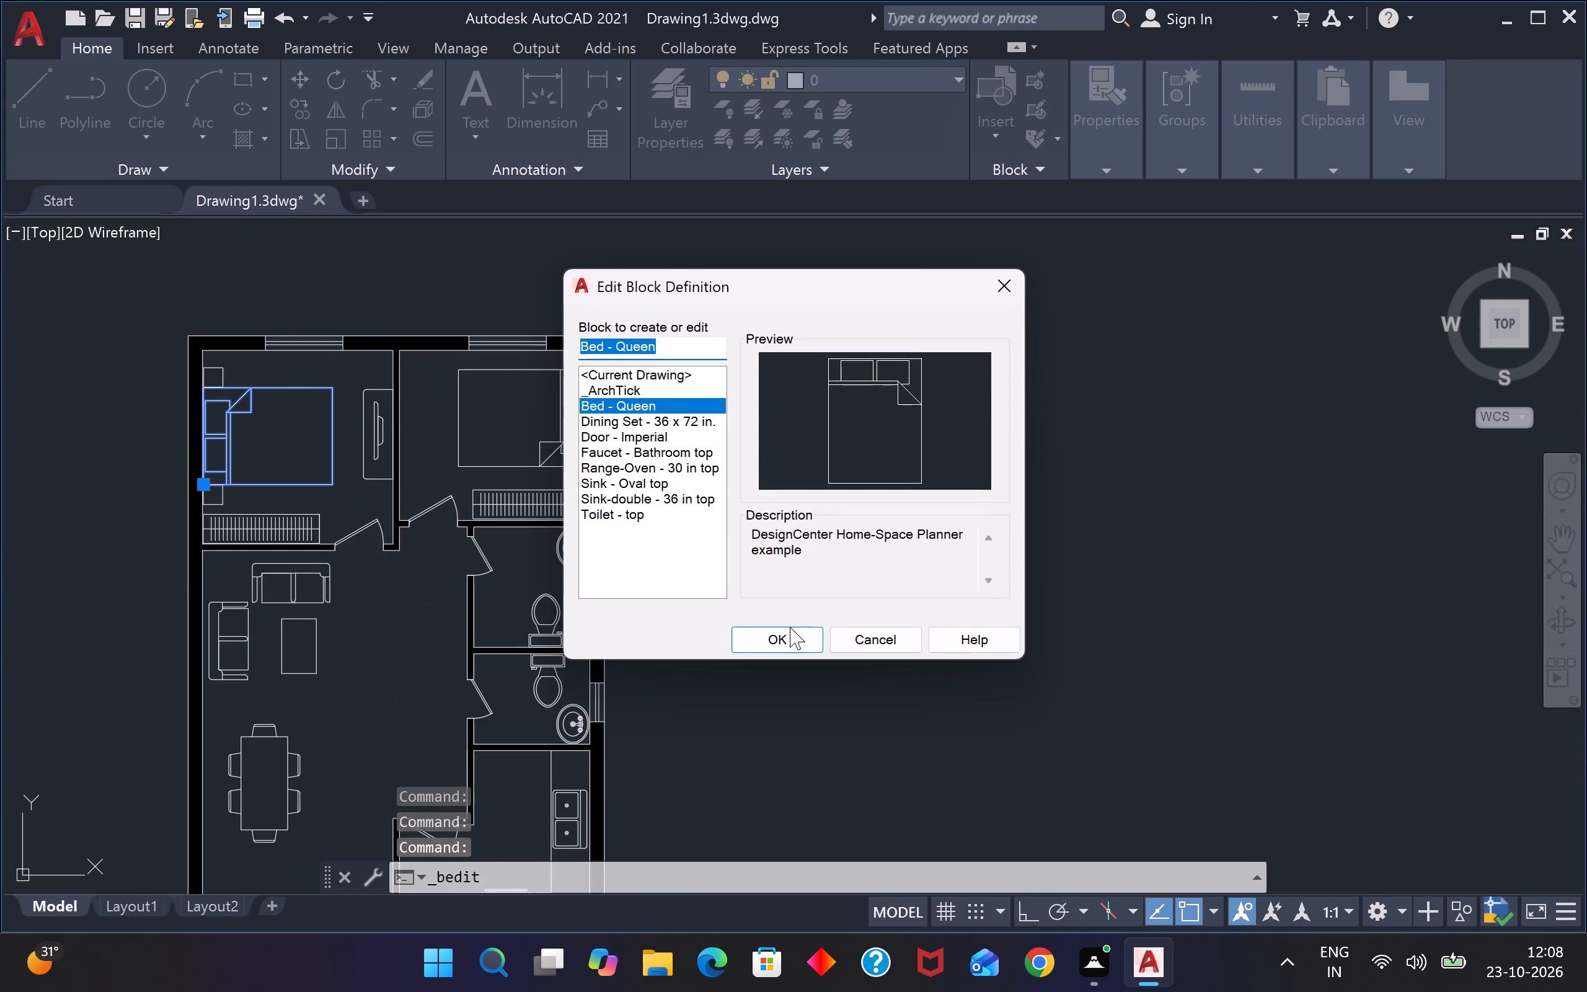
click(801, 632)
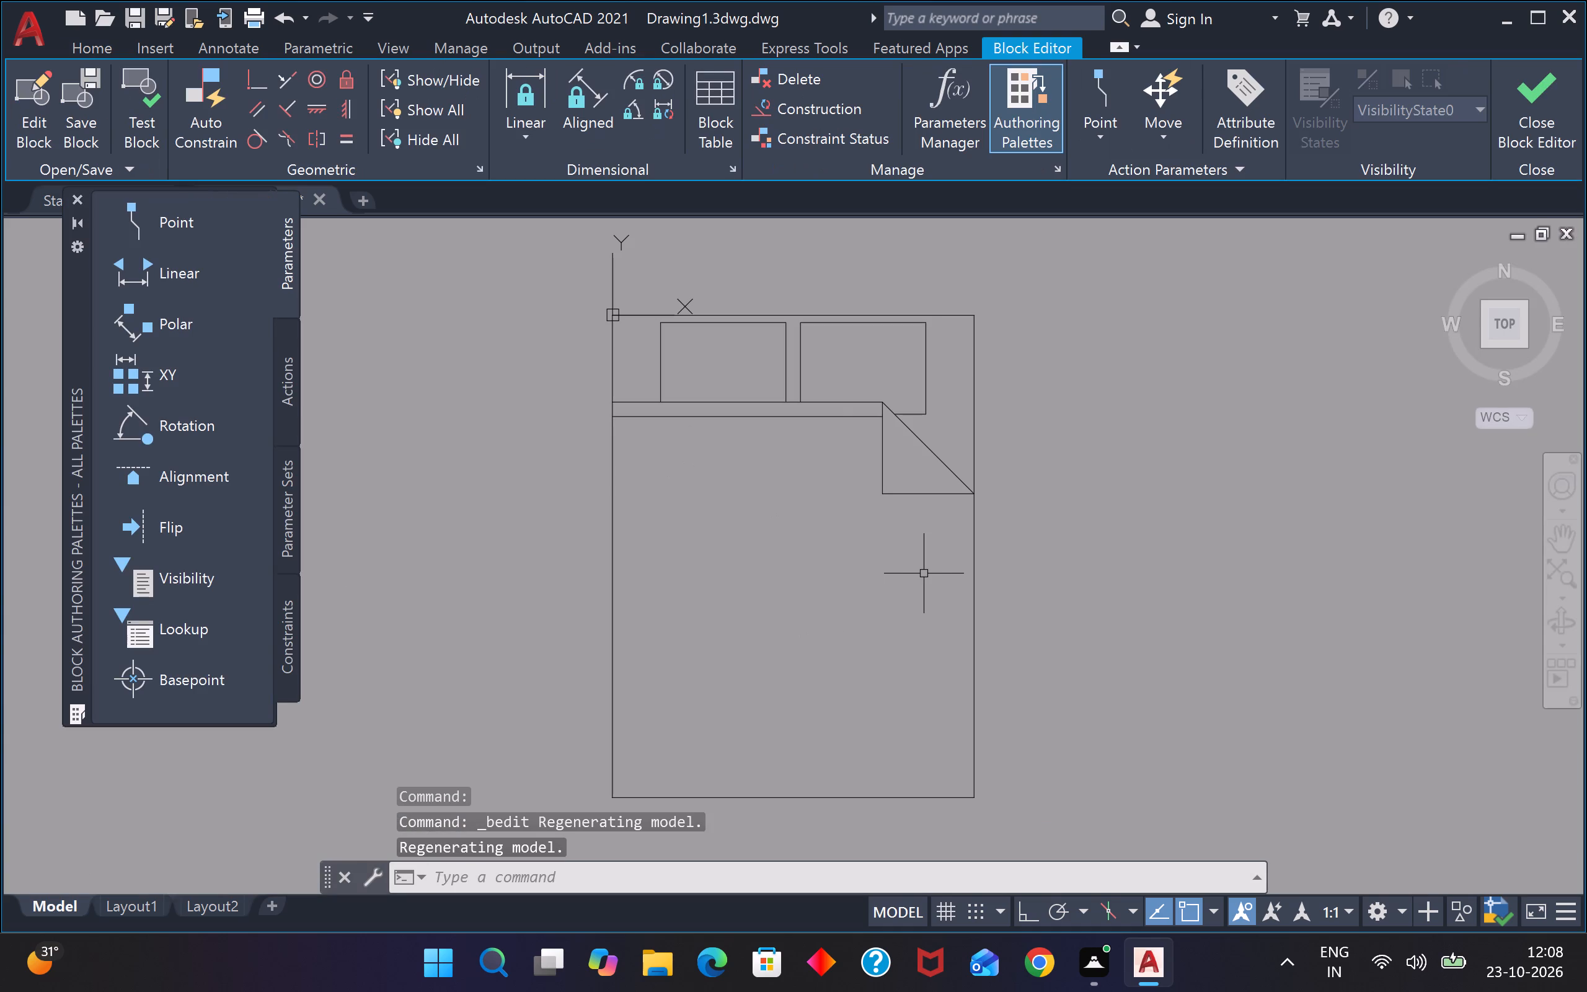
Fillet the four outer corners of the bed outline with a 3" radius.
text(f)
key(space)
text(r)
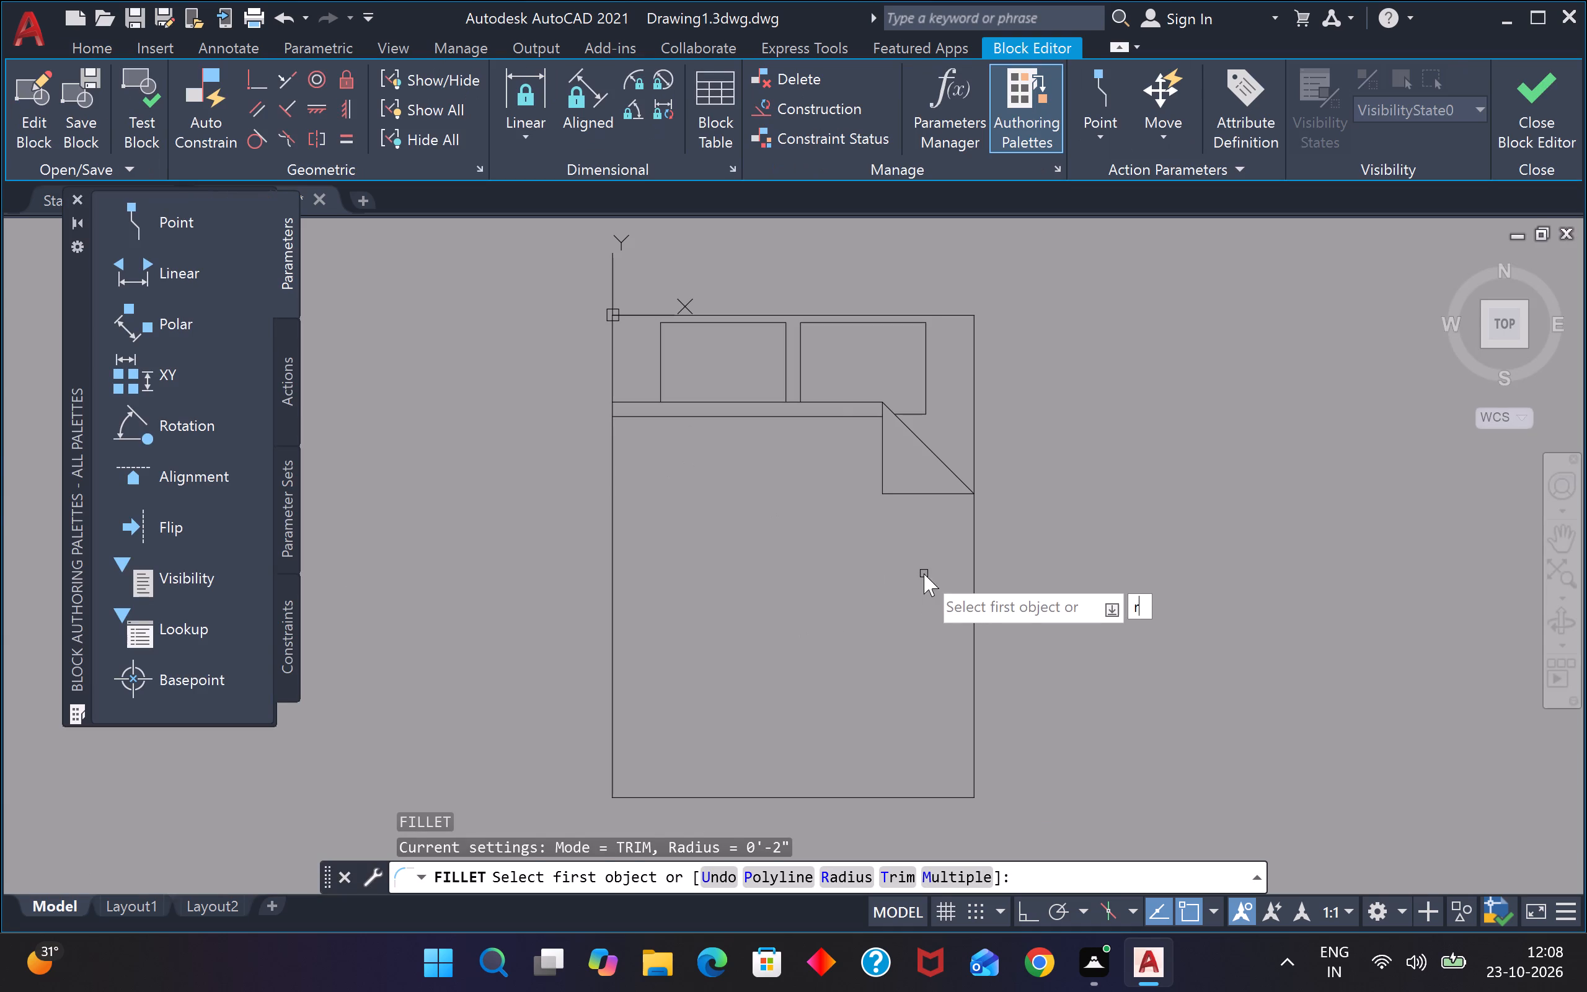
key(space)
text(3")
key(Return)
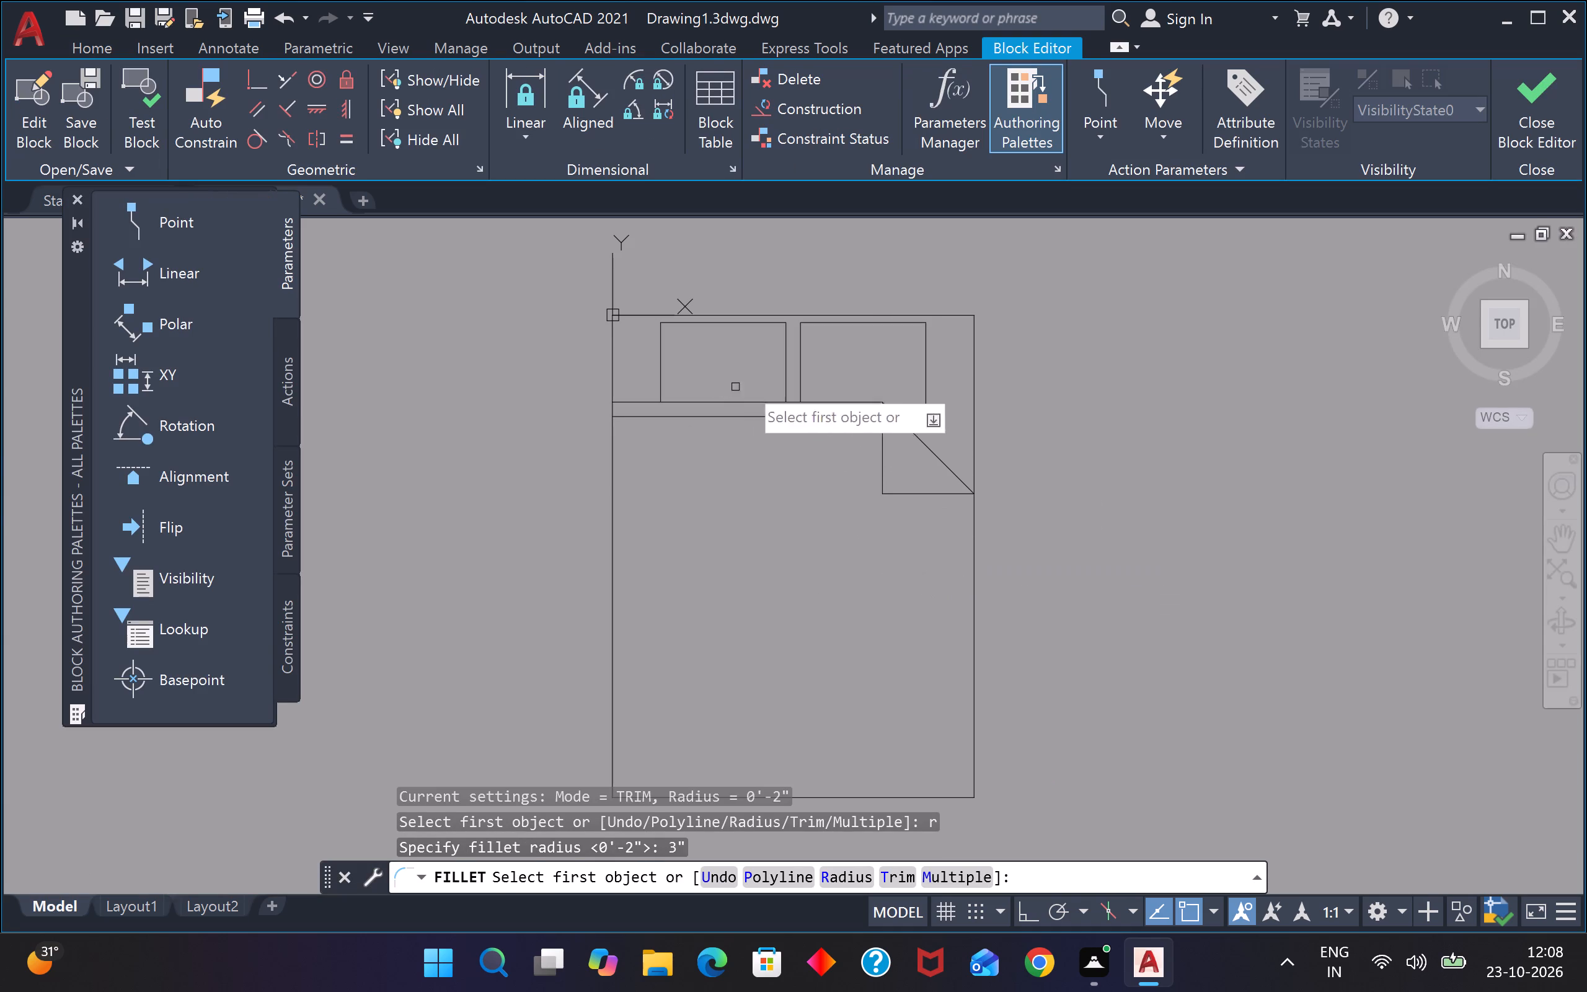
click(900, 317)
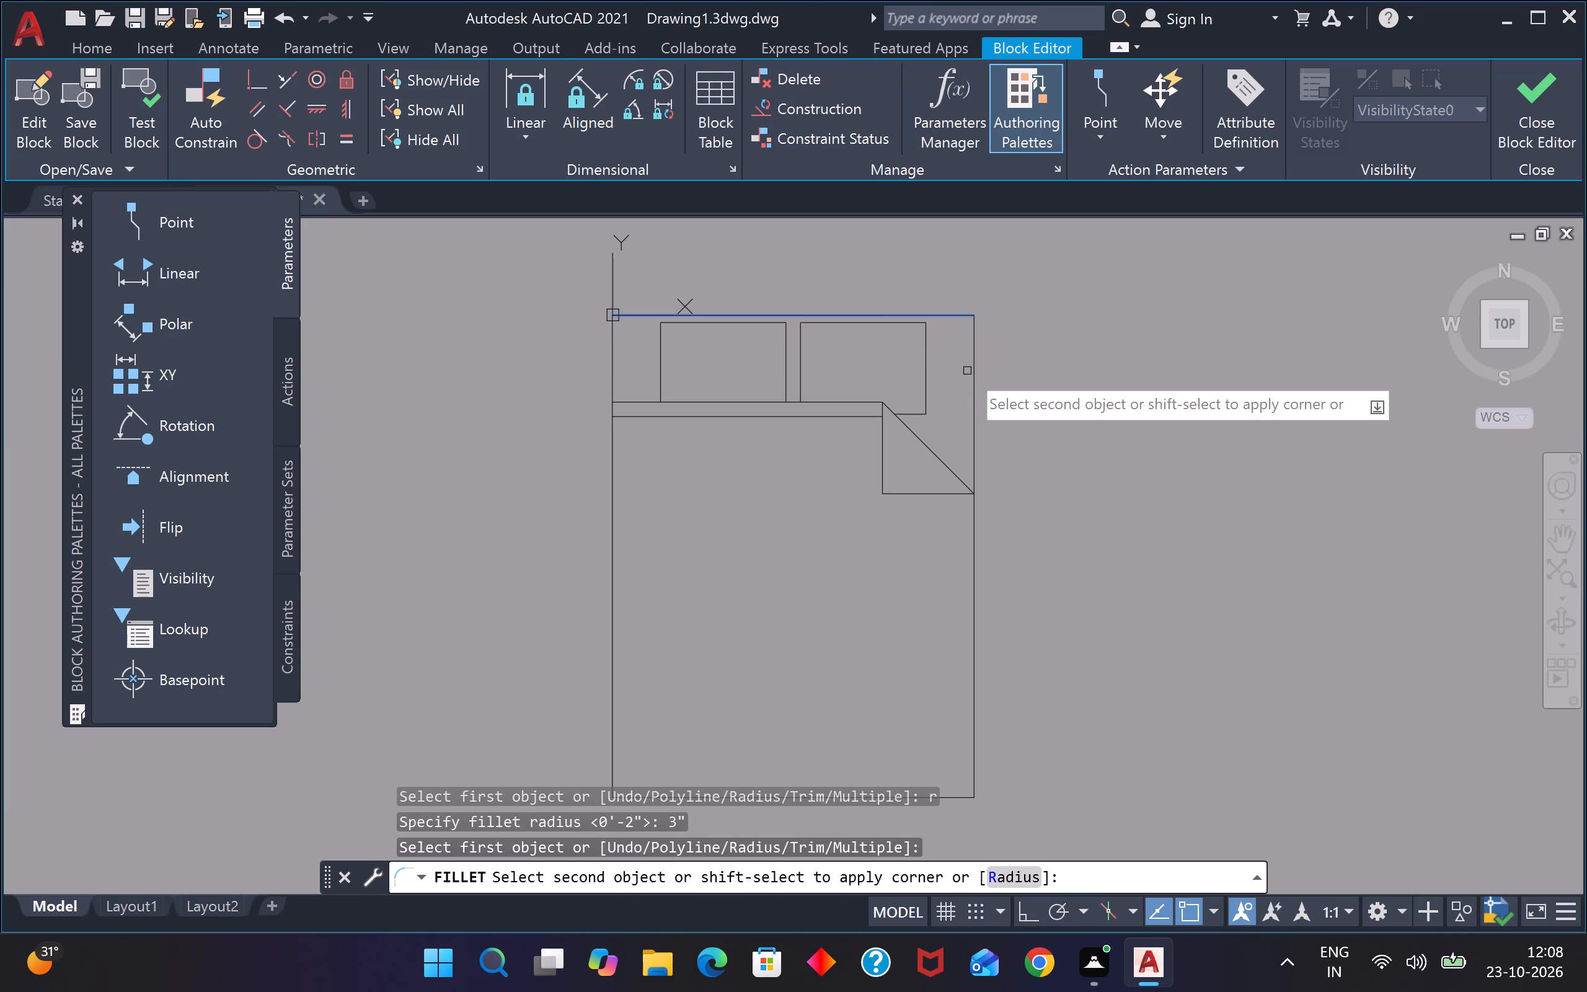
click(974, 371)
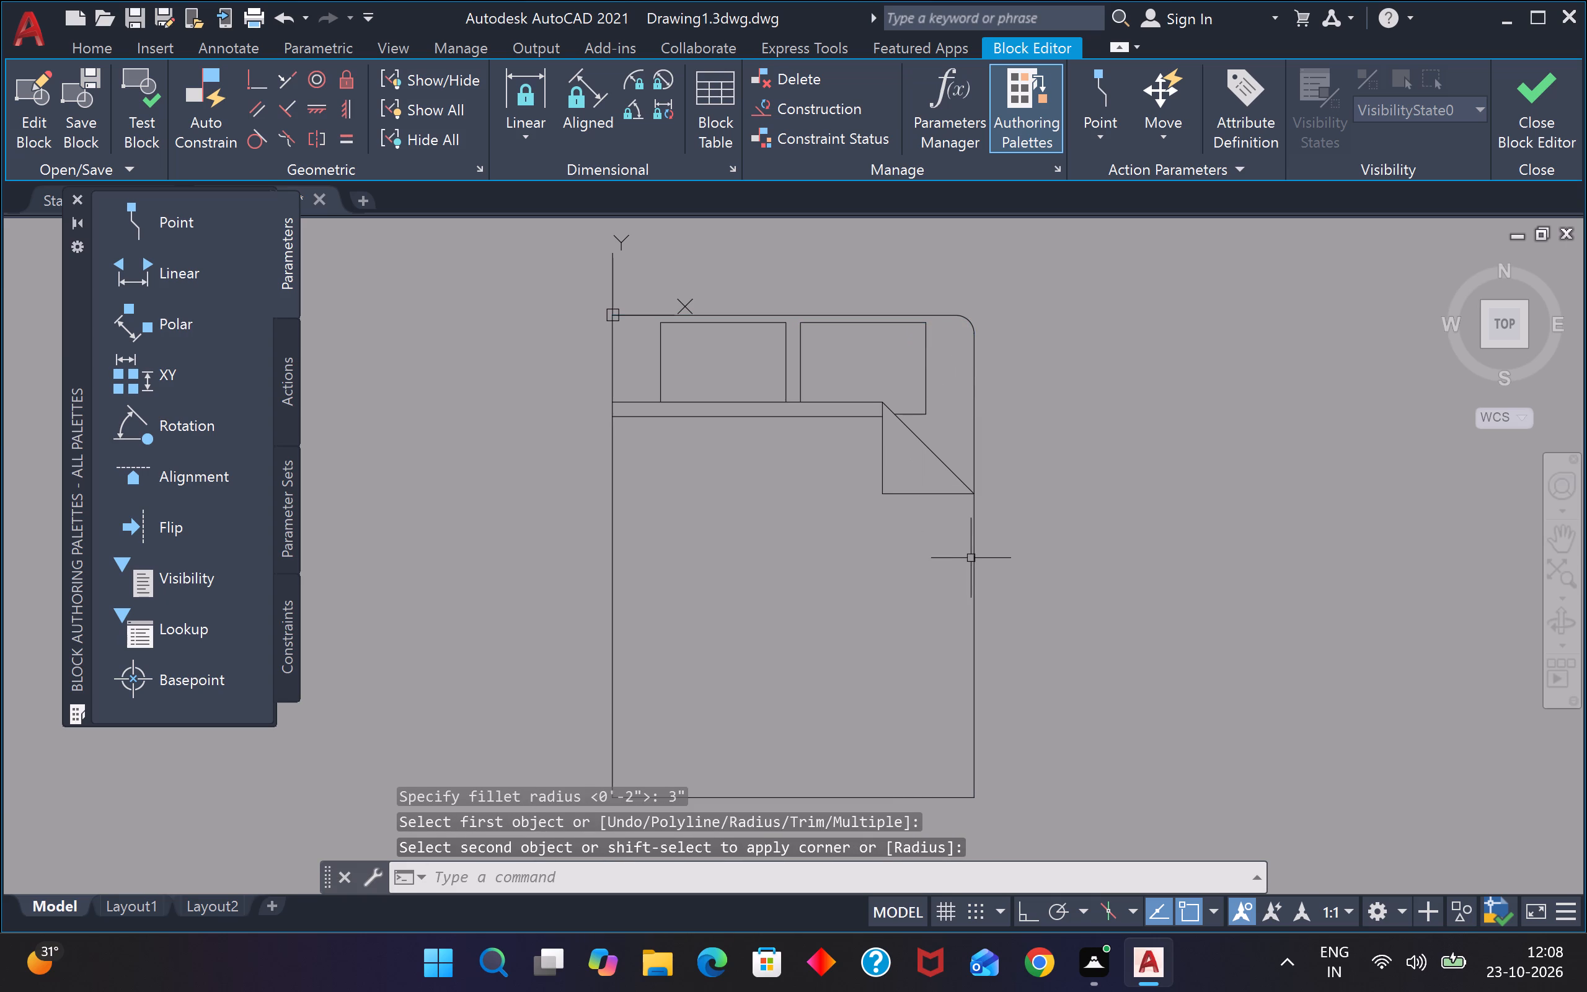
key(space)
click(971, 755)
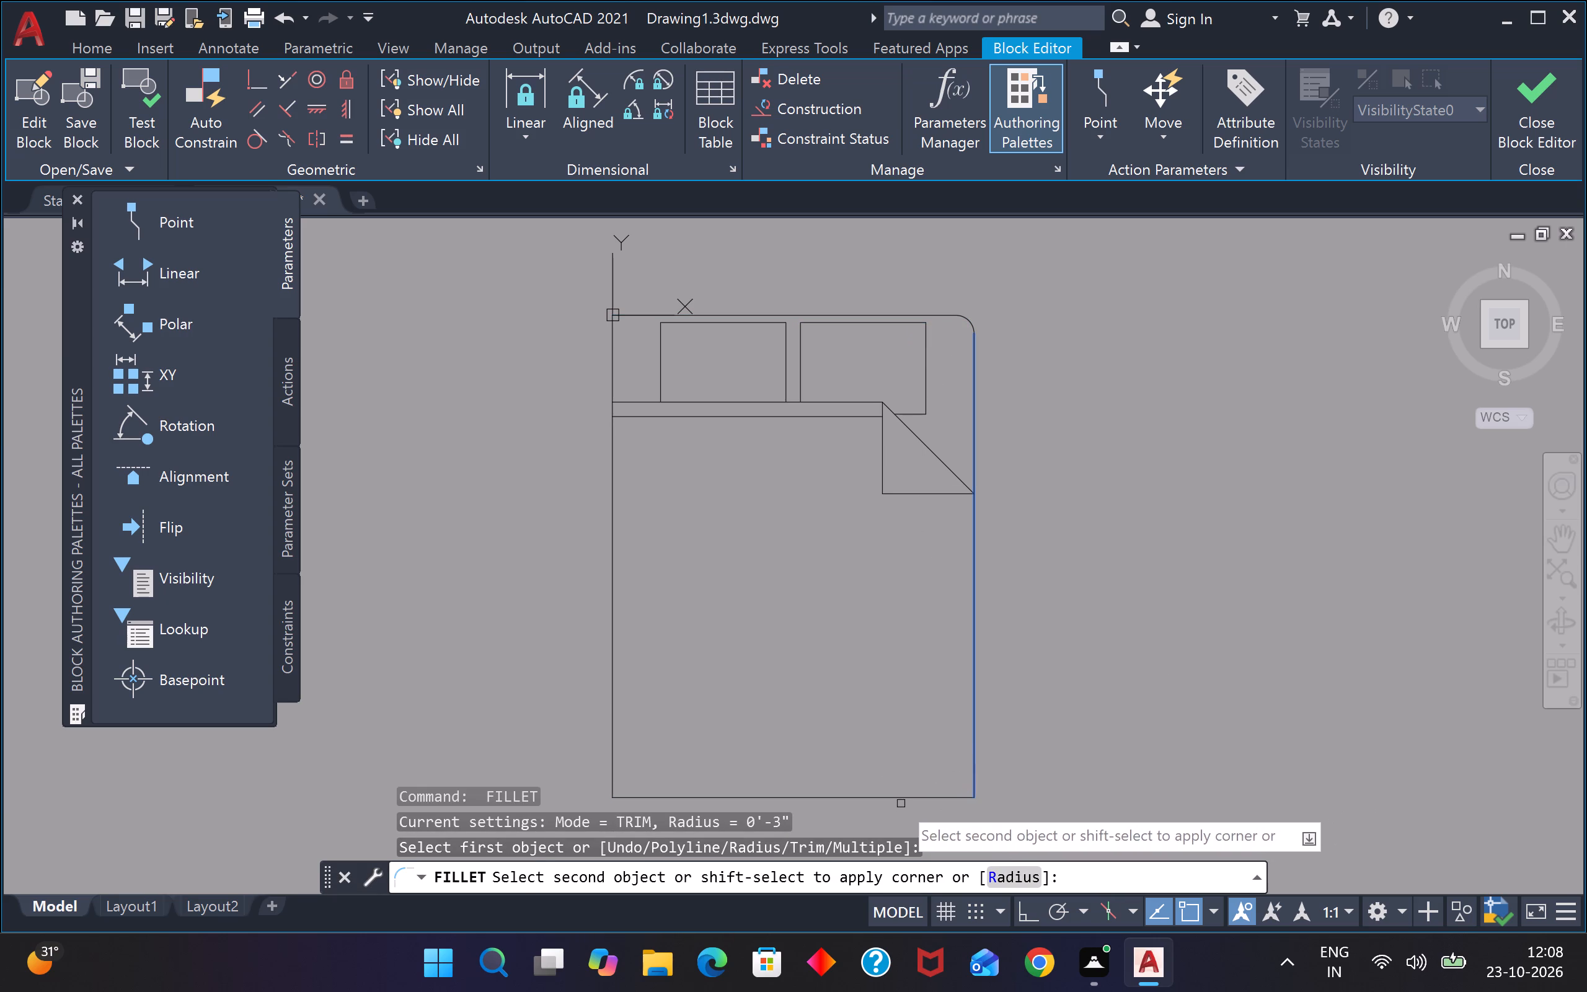
click(880, 800)
key(space)
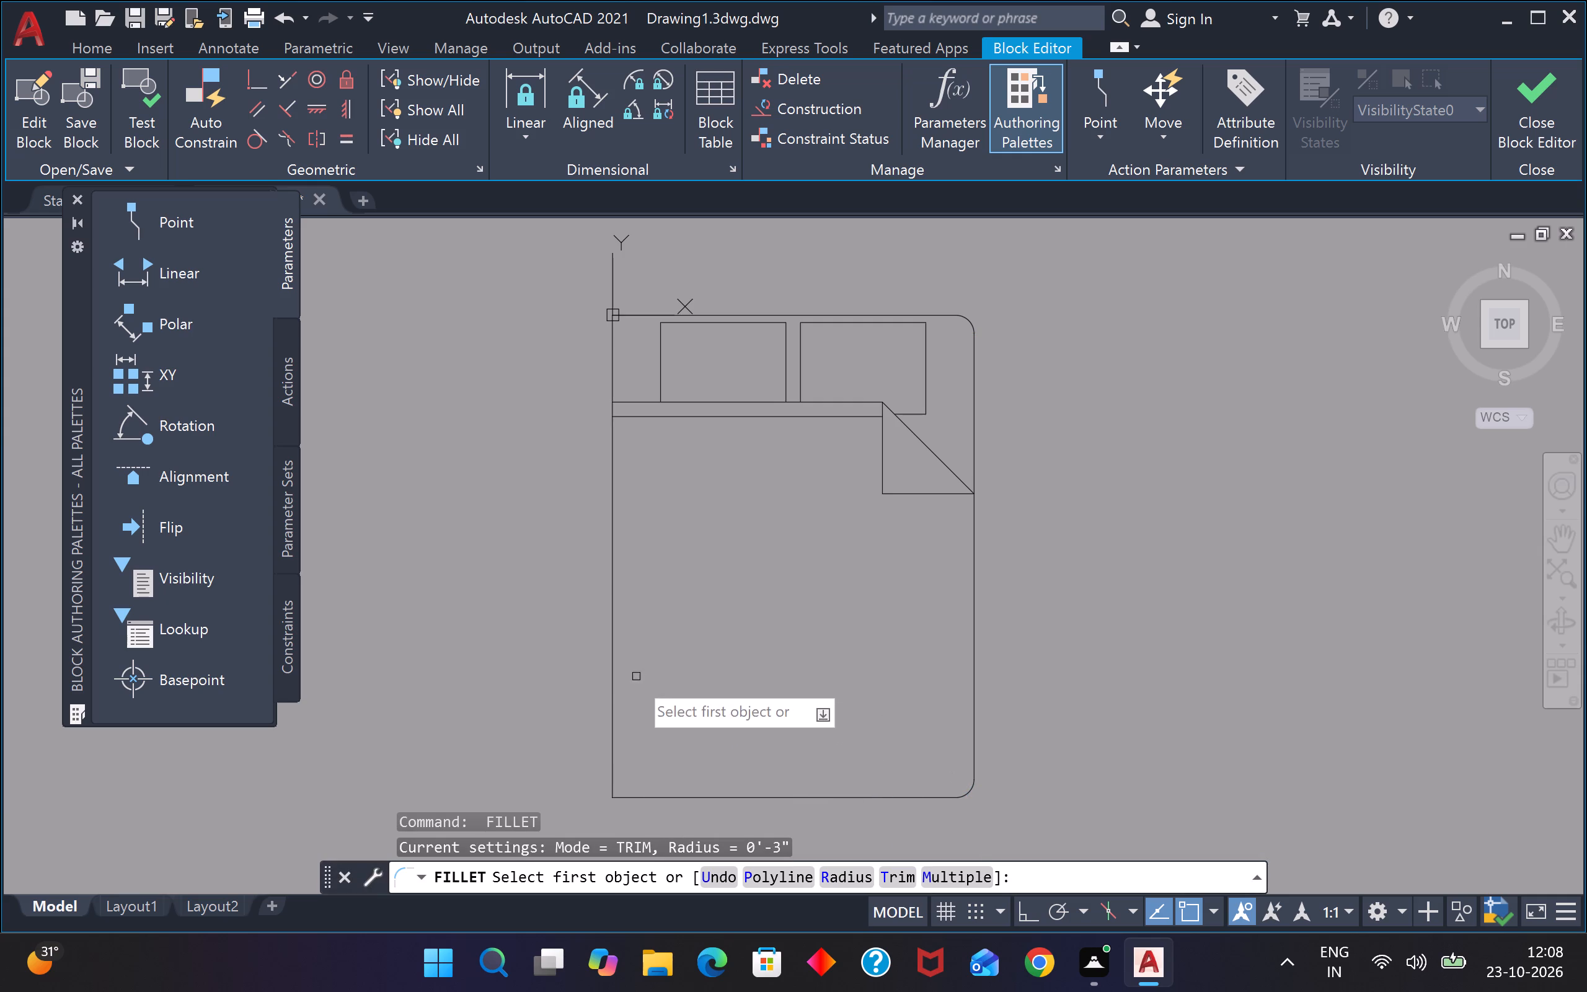
click(612, 692)
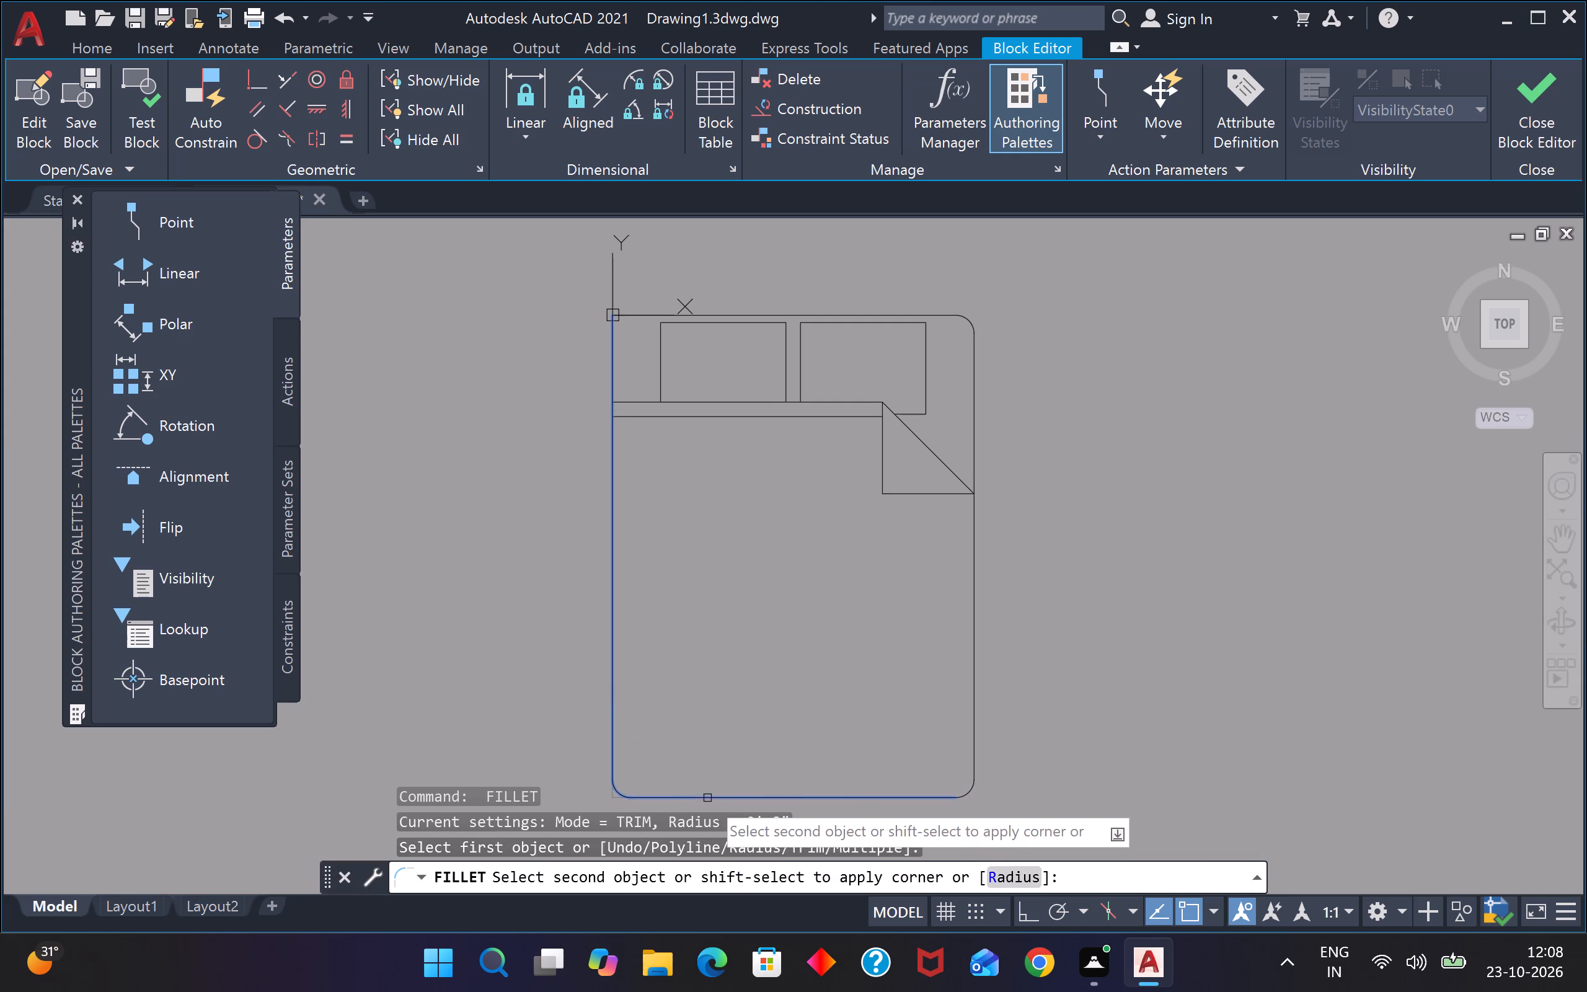
click(707, 798)
key(space)
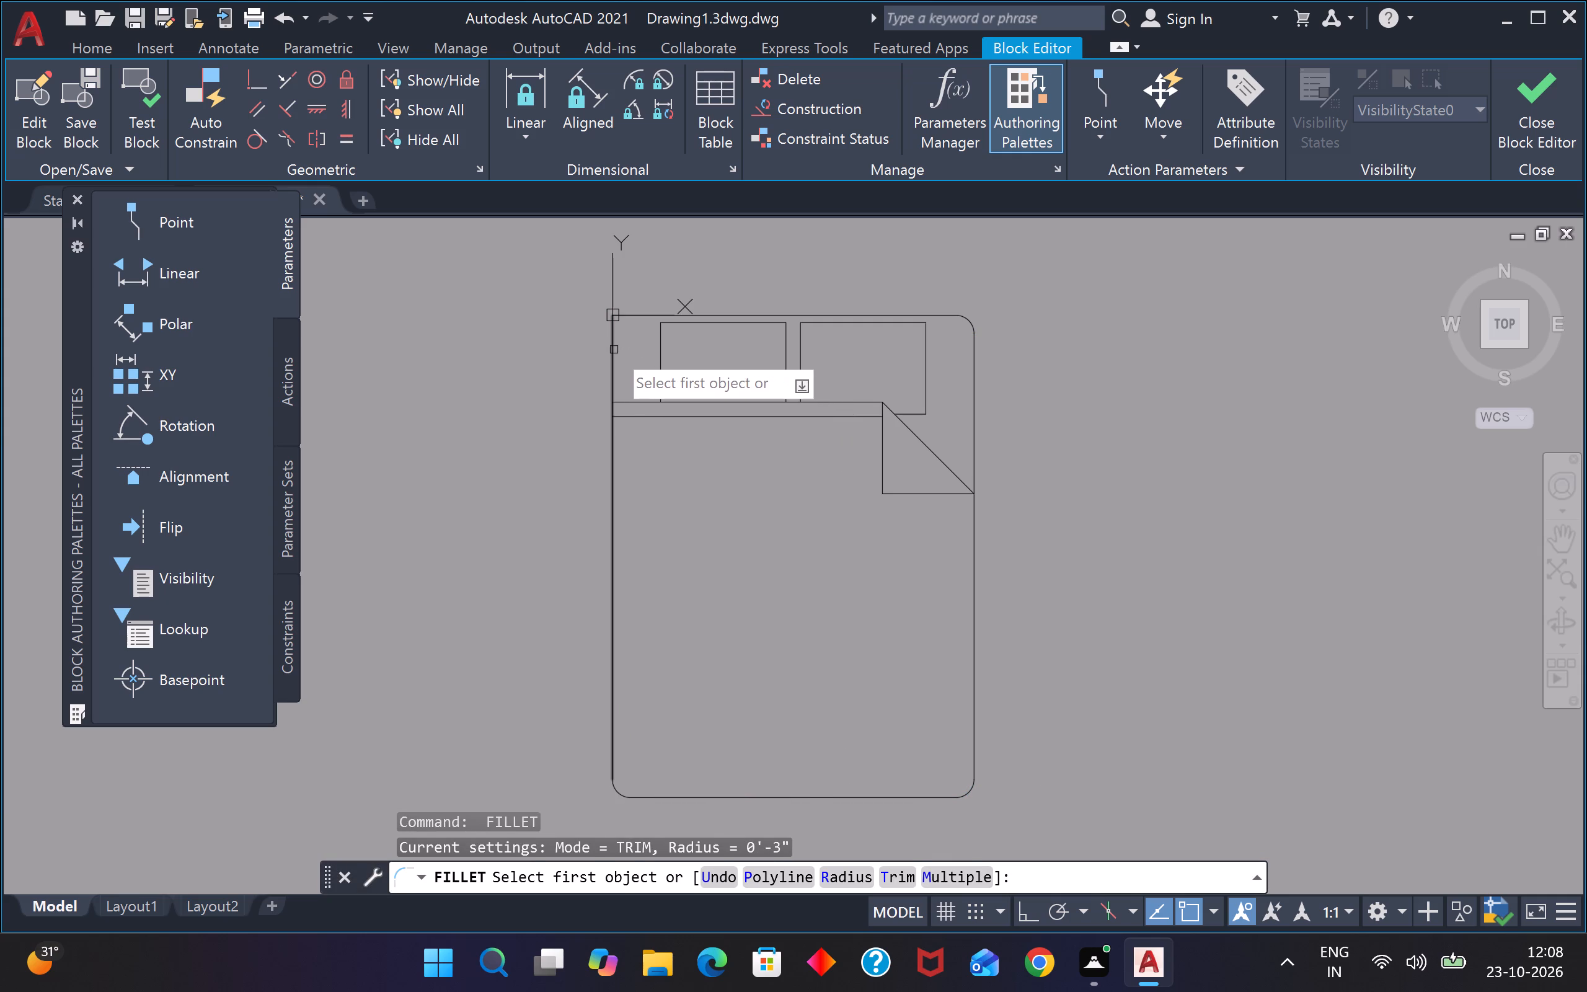
click(614, 350)
click(639, 317)
Fillet the two upper corners of the west pillow with the 3" radius.
key(space)
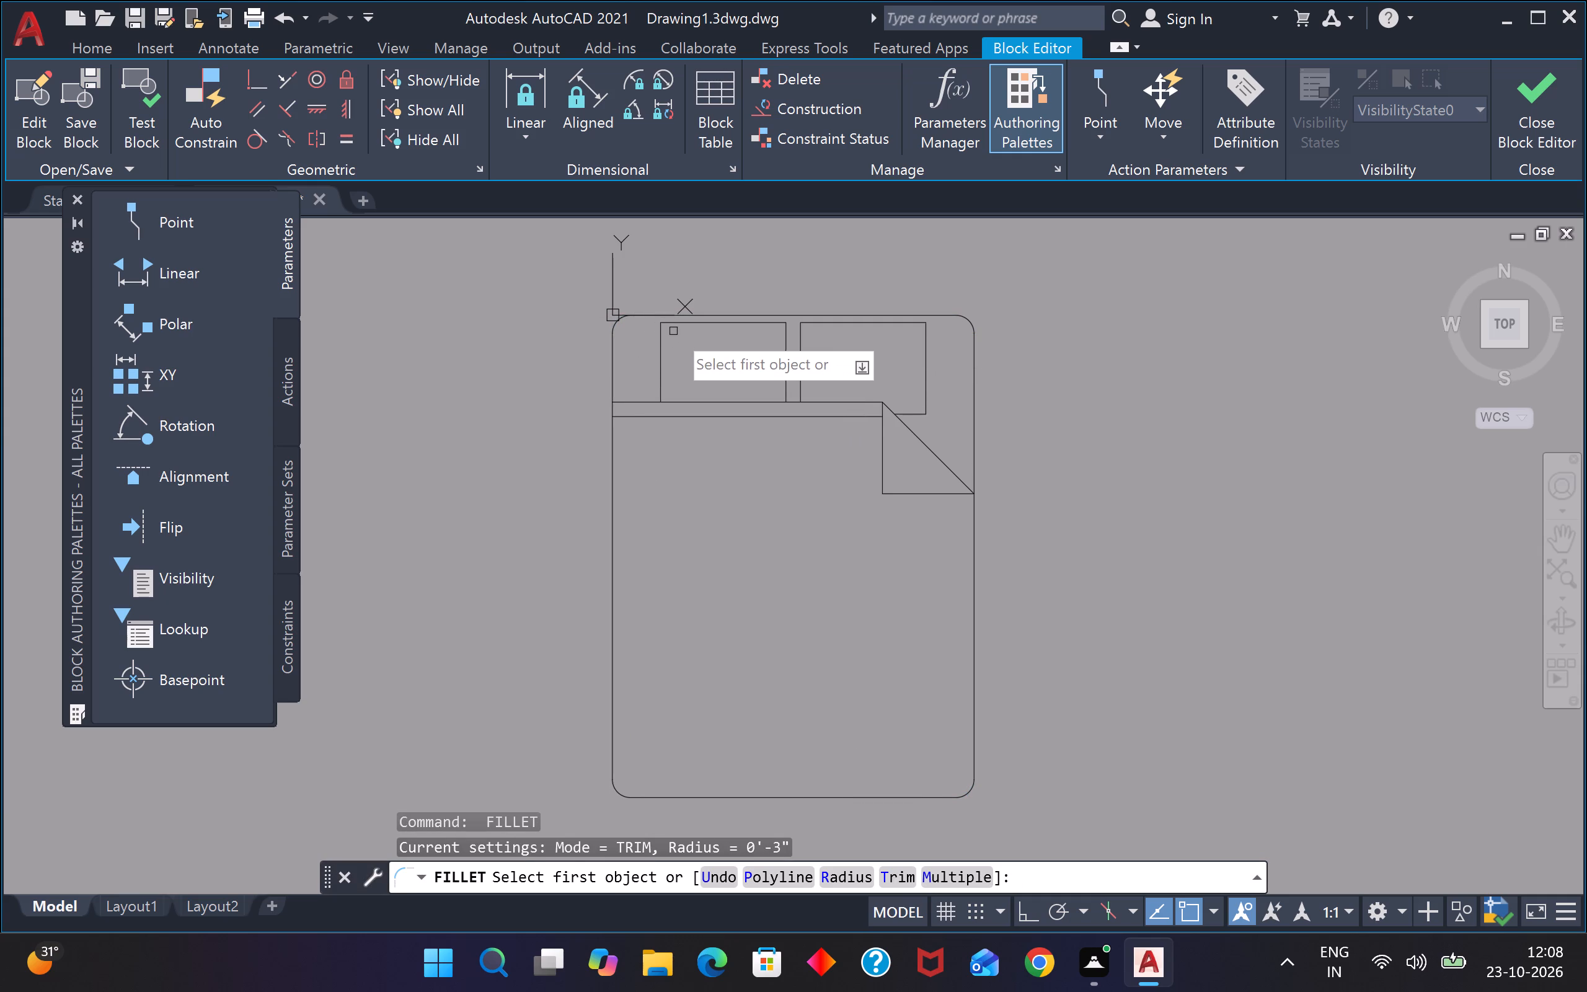
scroll(674, 331, up, 2)
click(680, 311)
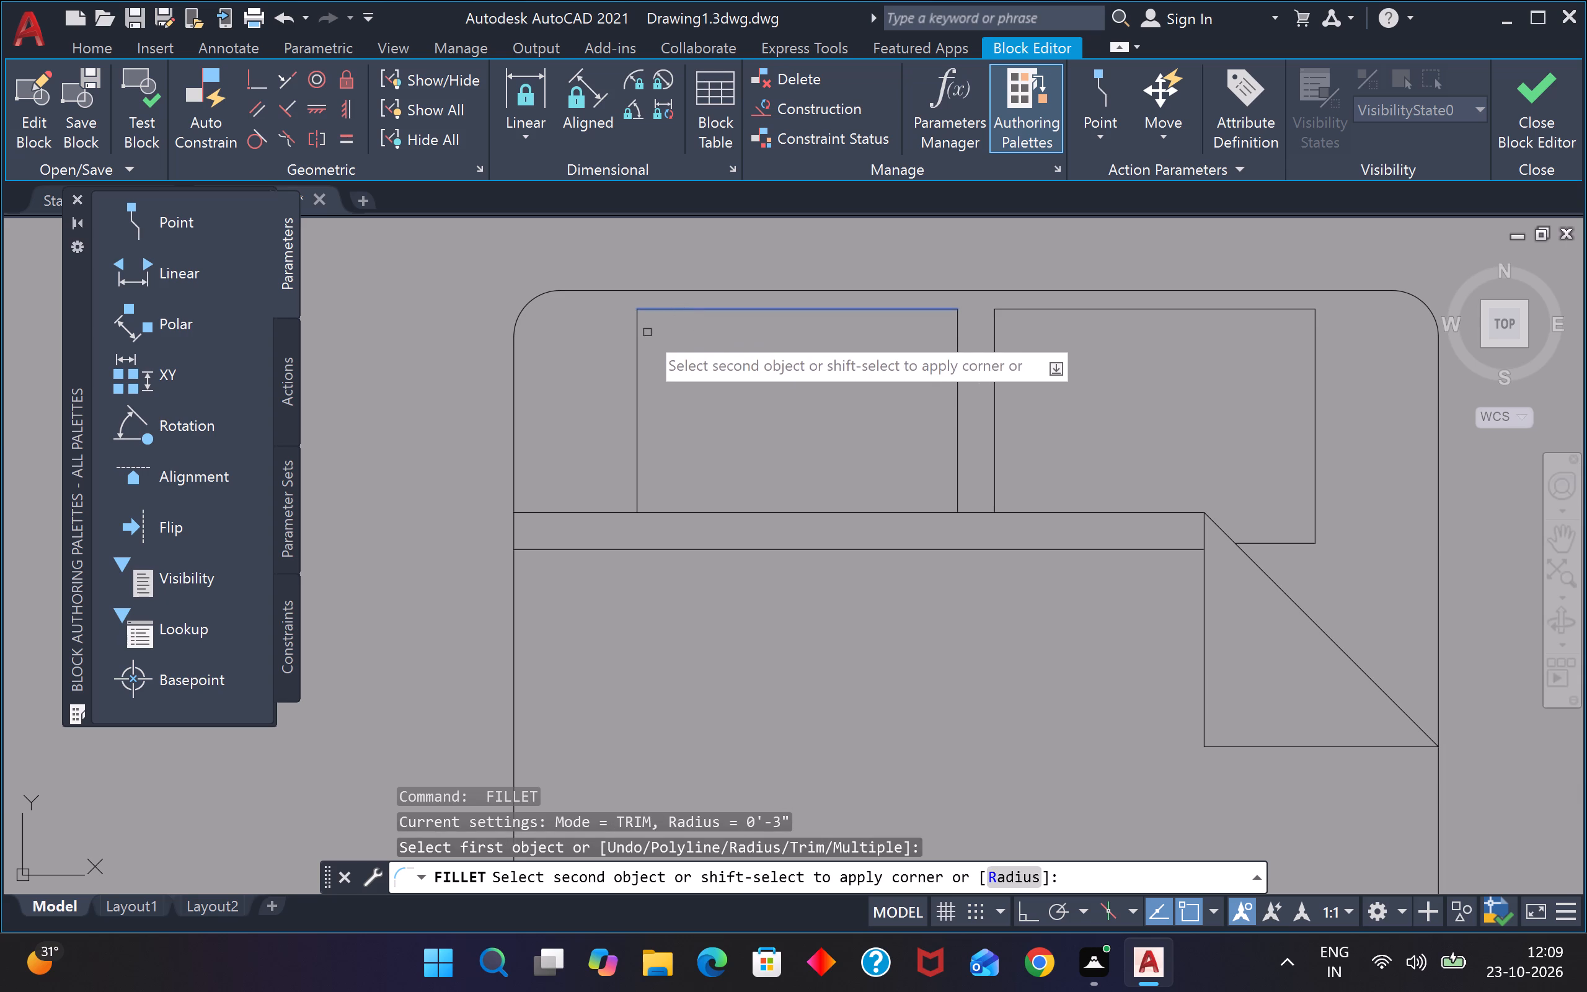
click(640, 337)
key(space)
click(940, 305)
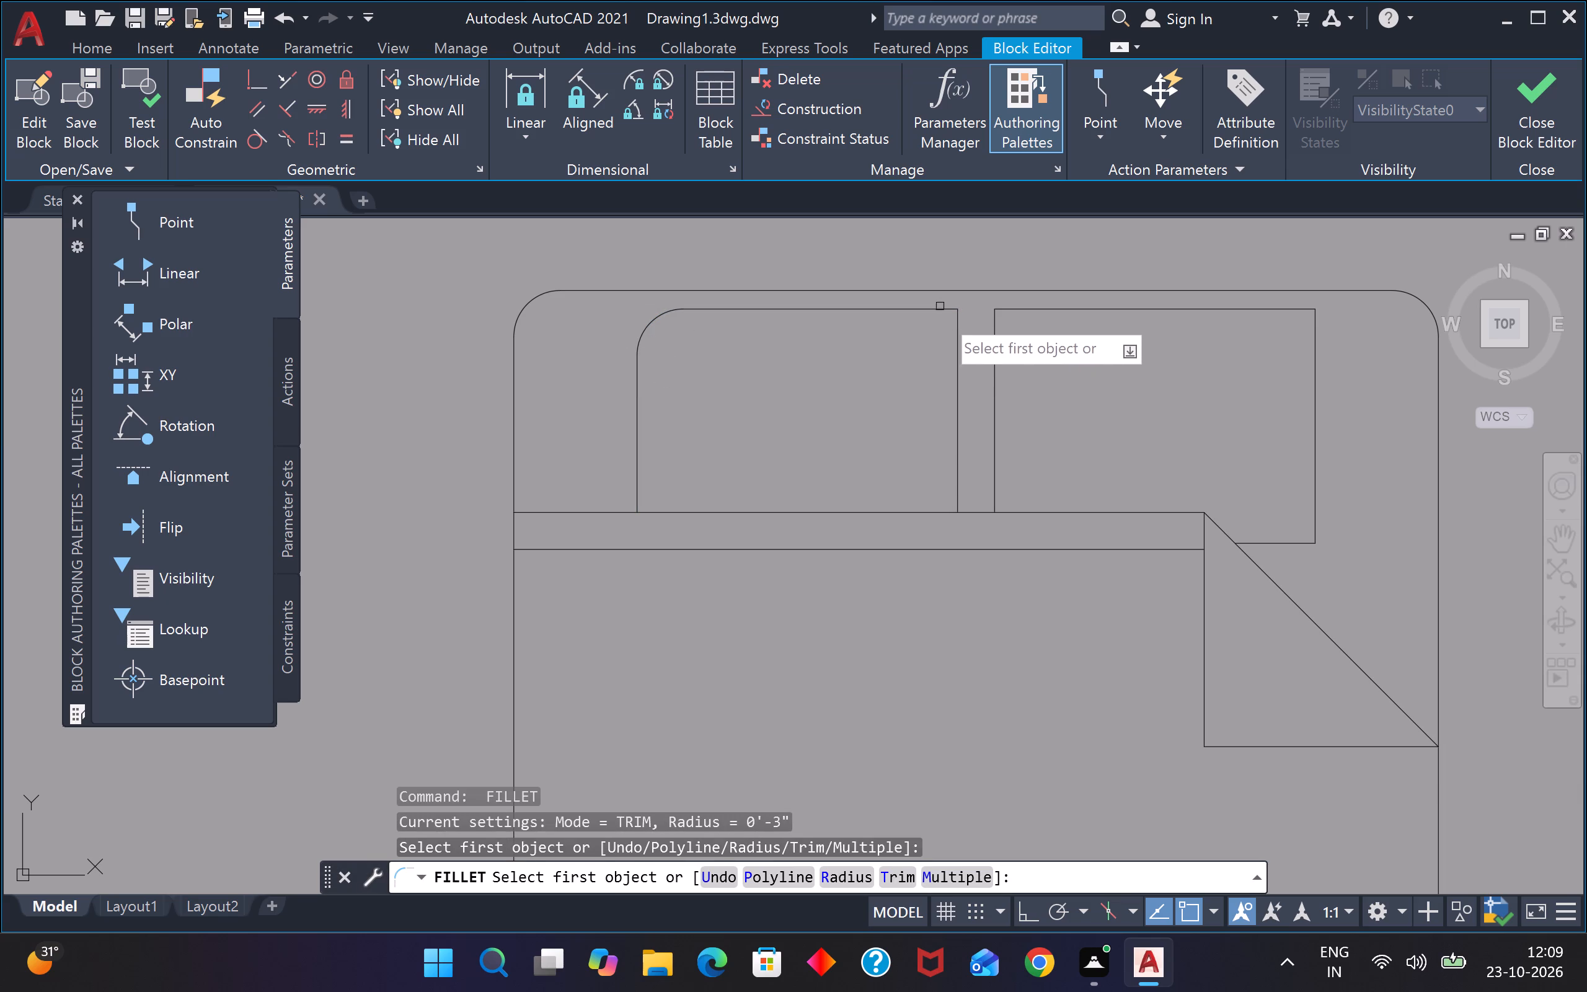
click(933, 308)
click(959, 343)
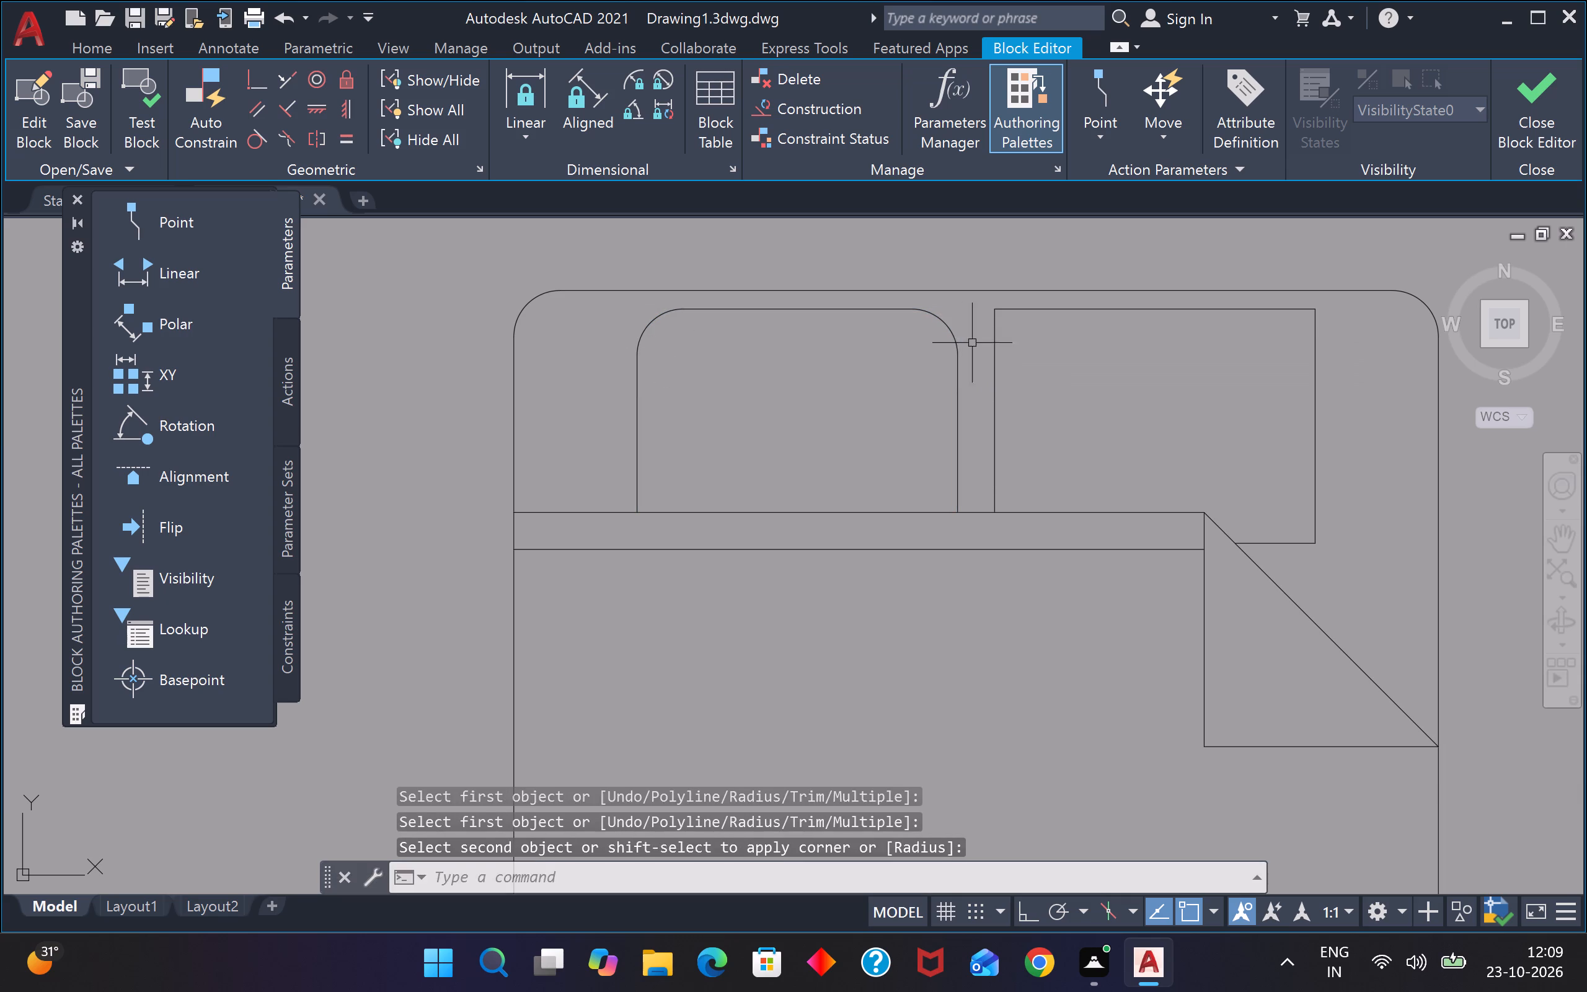
Fillet the two upper corners and the lower outer corner of the east pillow with the 3" radius.
key(space)
click(1039, 311)
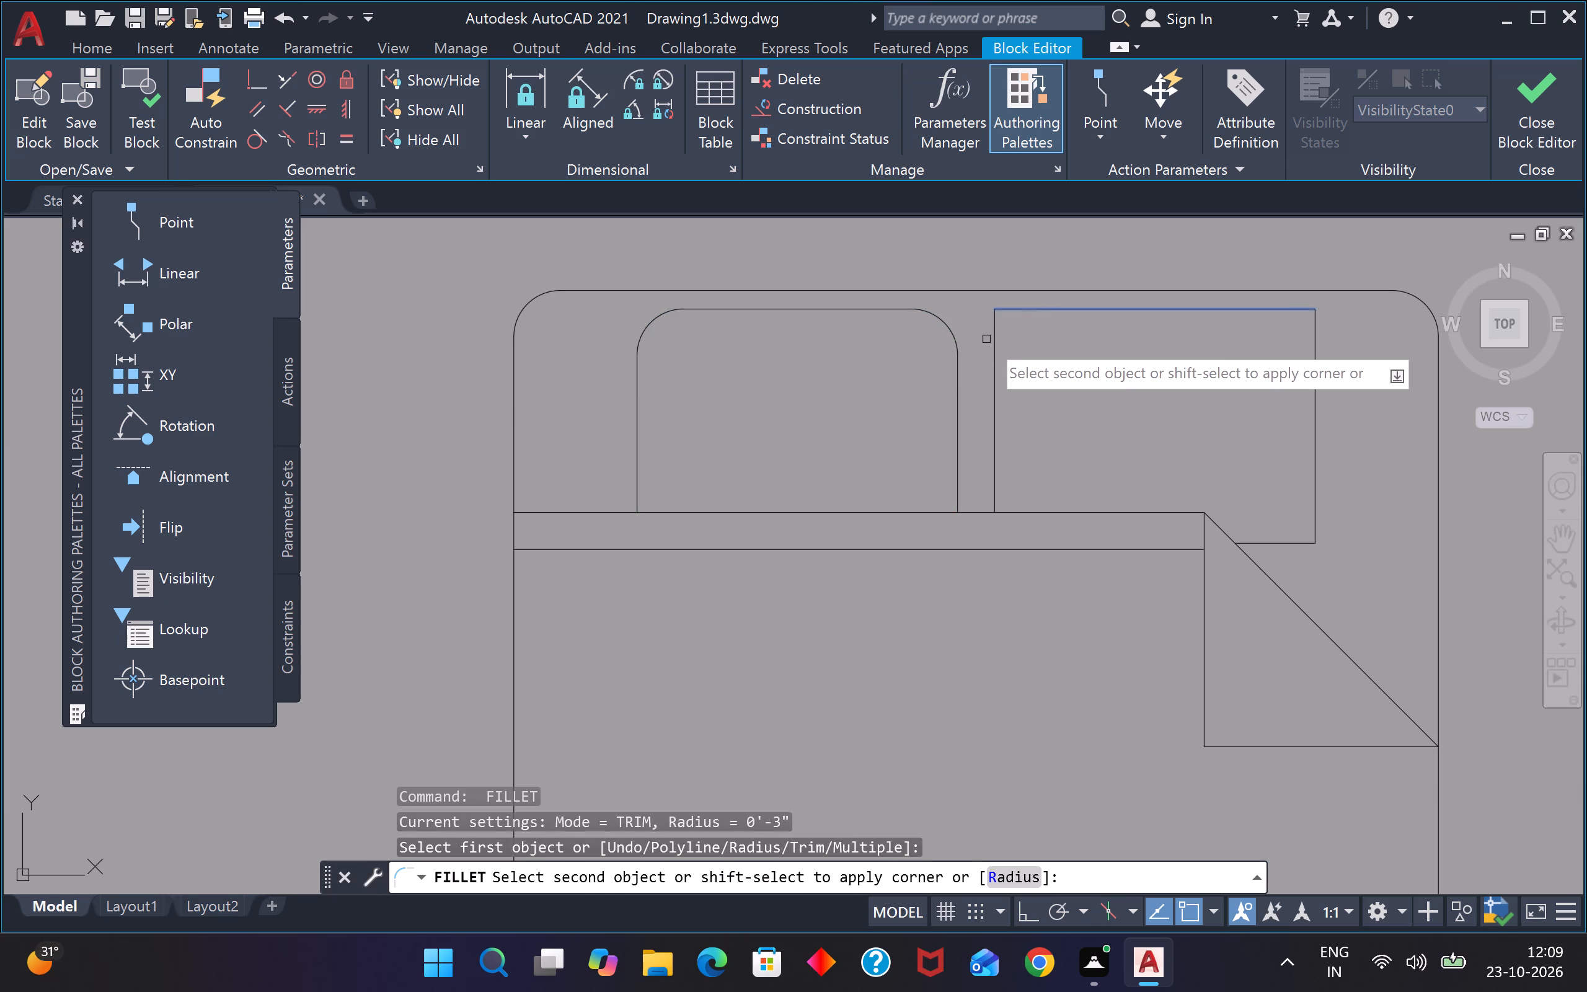
click(992, 342)
key(space)
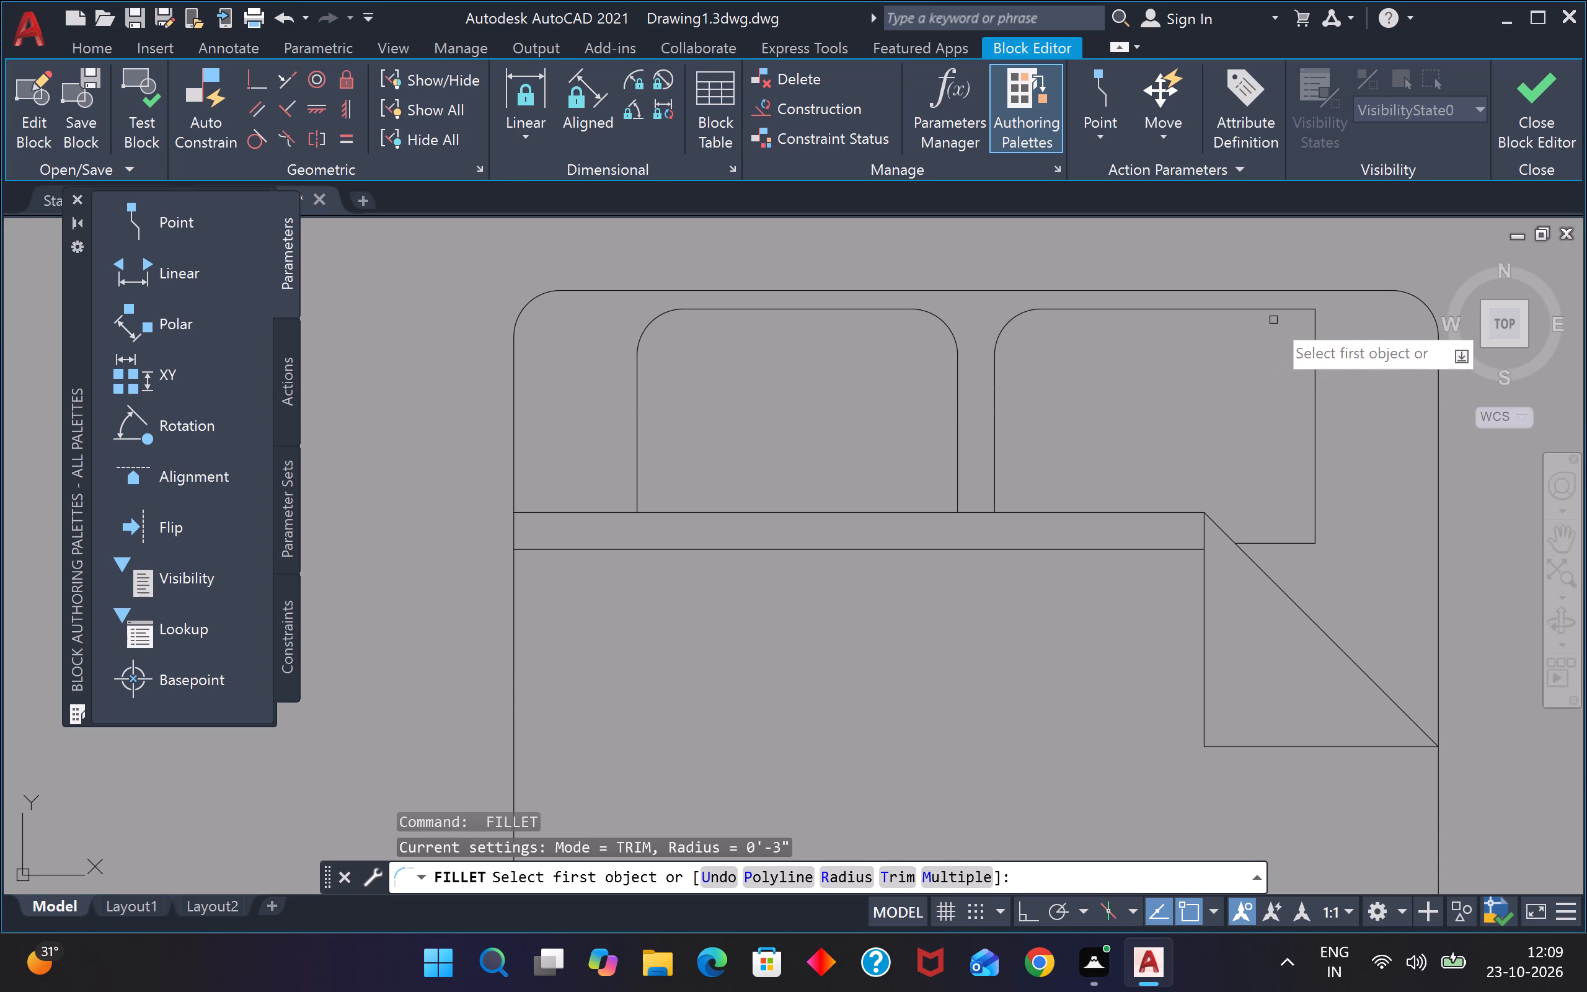
click(1276, 311)
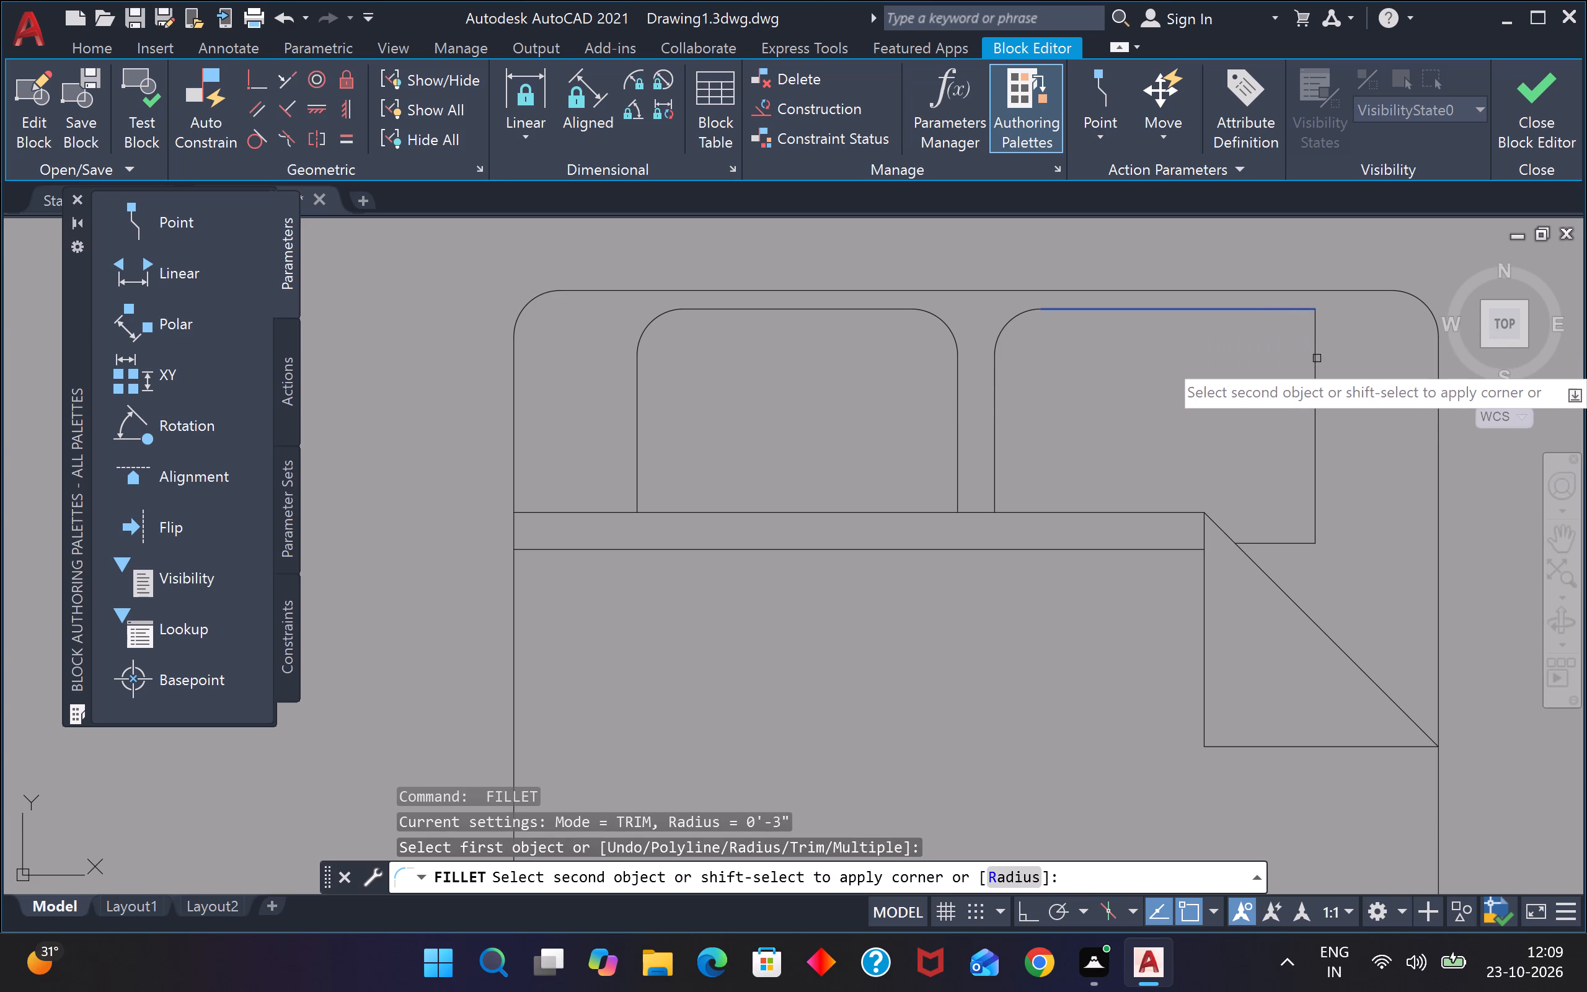
click(1316, 359)
key(space)
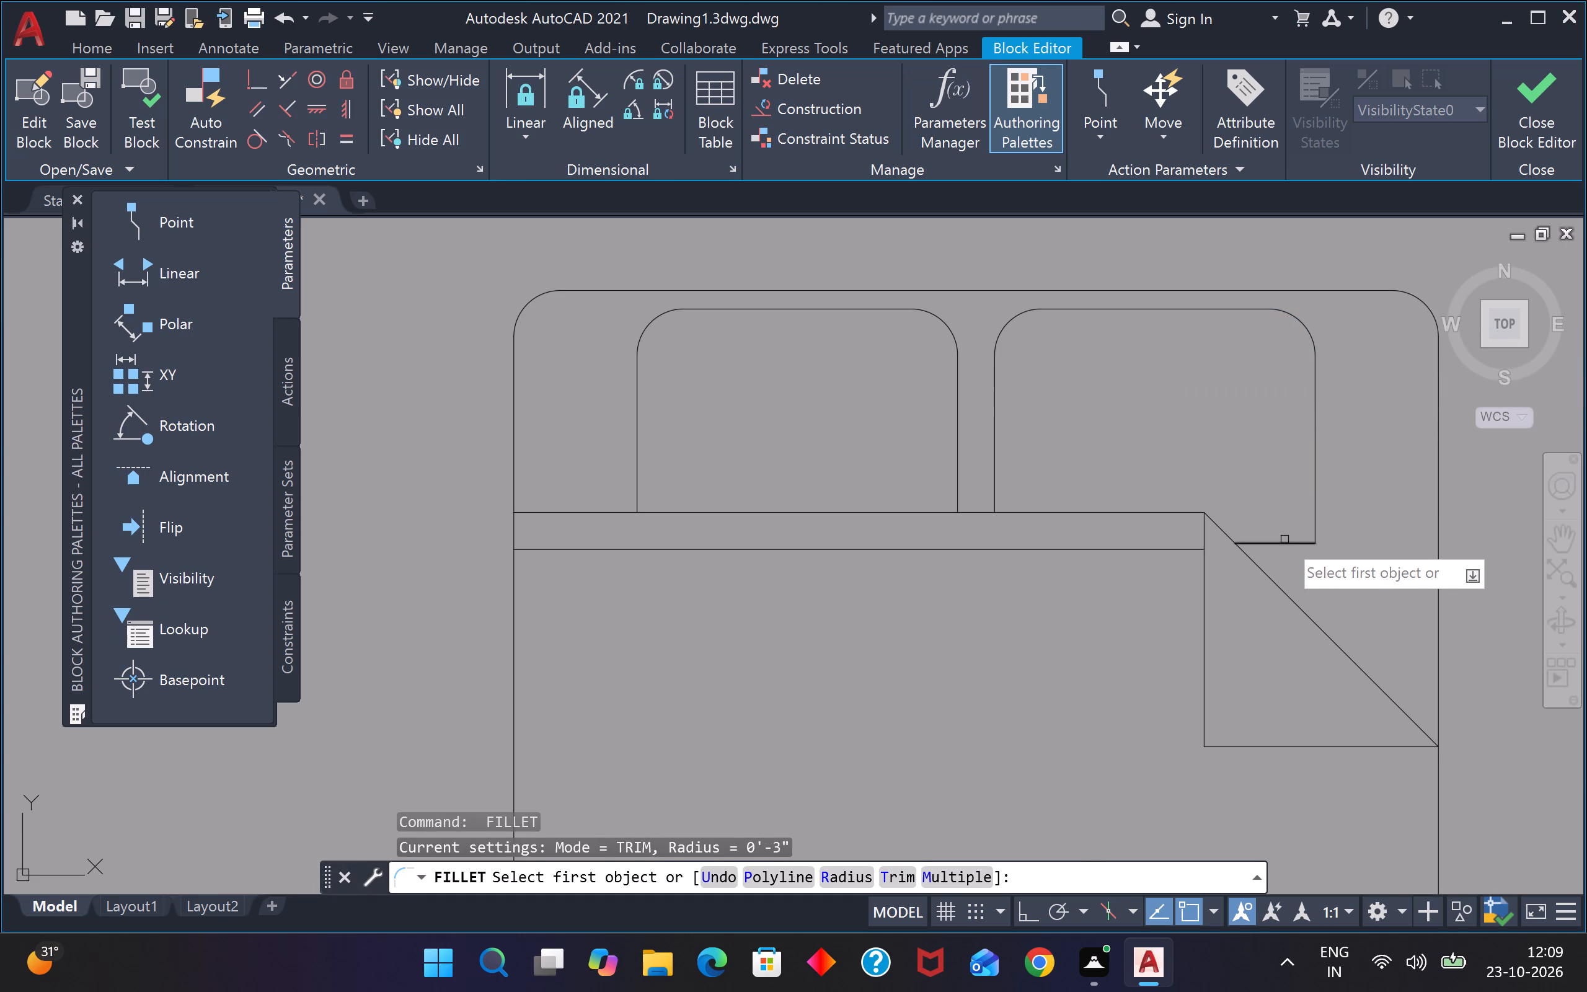
click(1284, 539)
click(1319, 515)
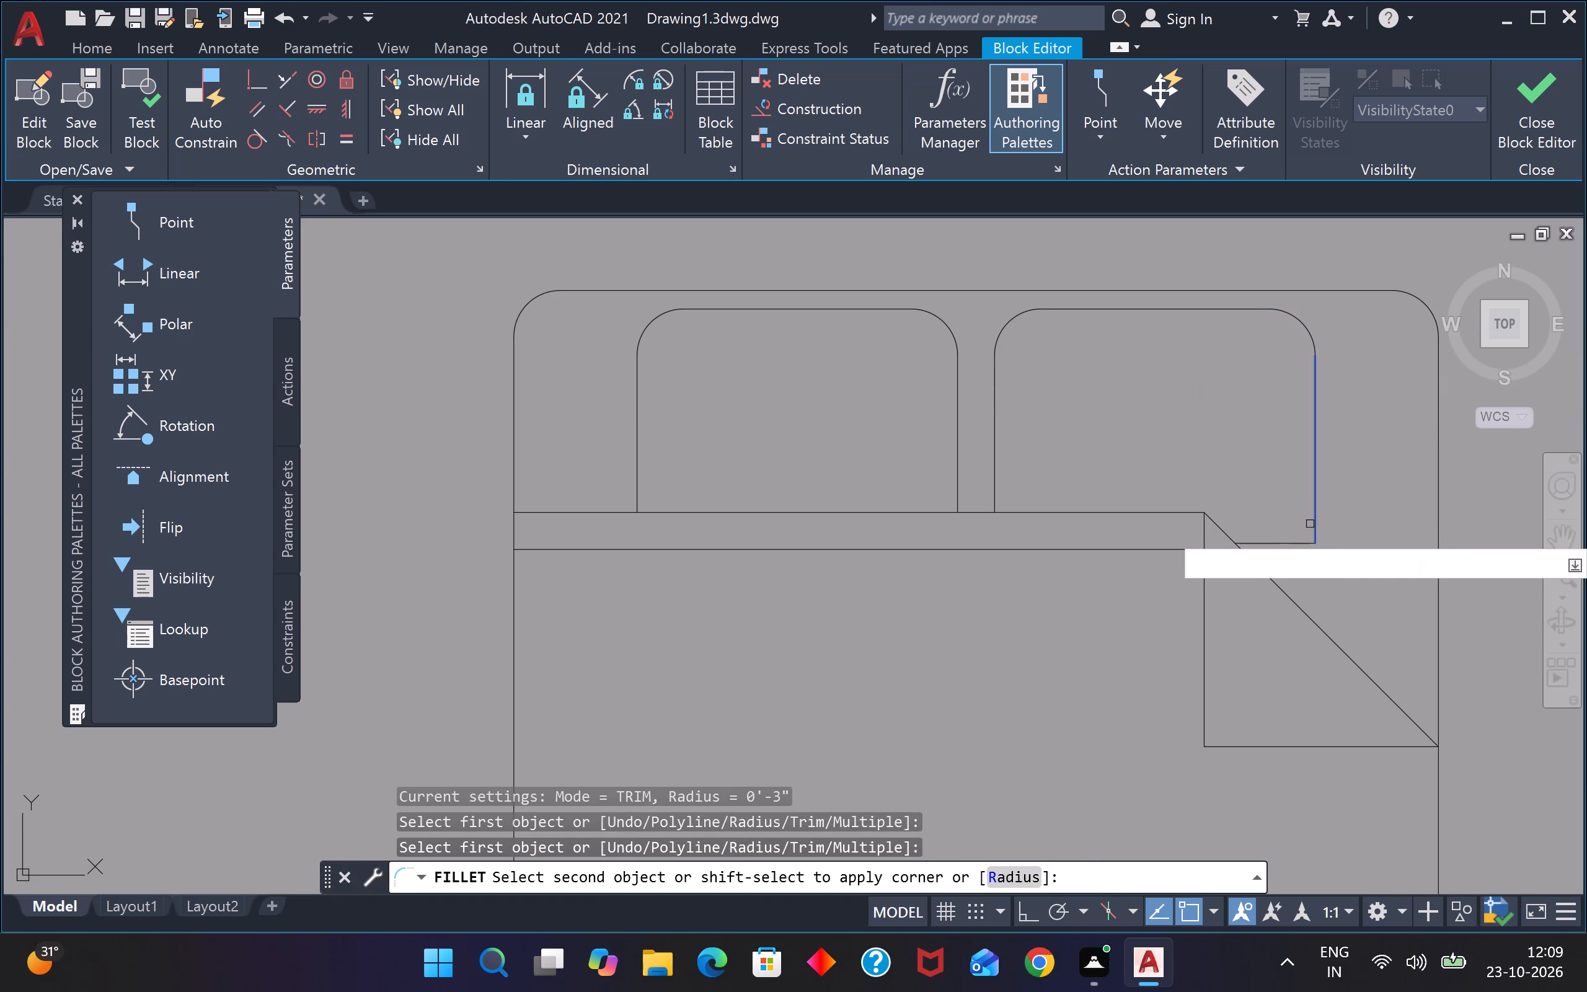
click(1272, 541)
Fillet the lower inner corner of the bed's folded blanket flap with the 3" radius.
key(space)
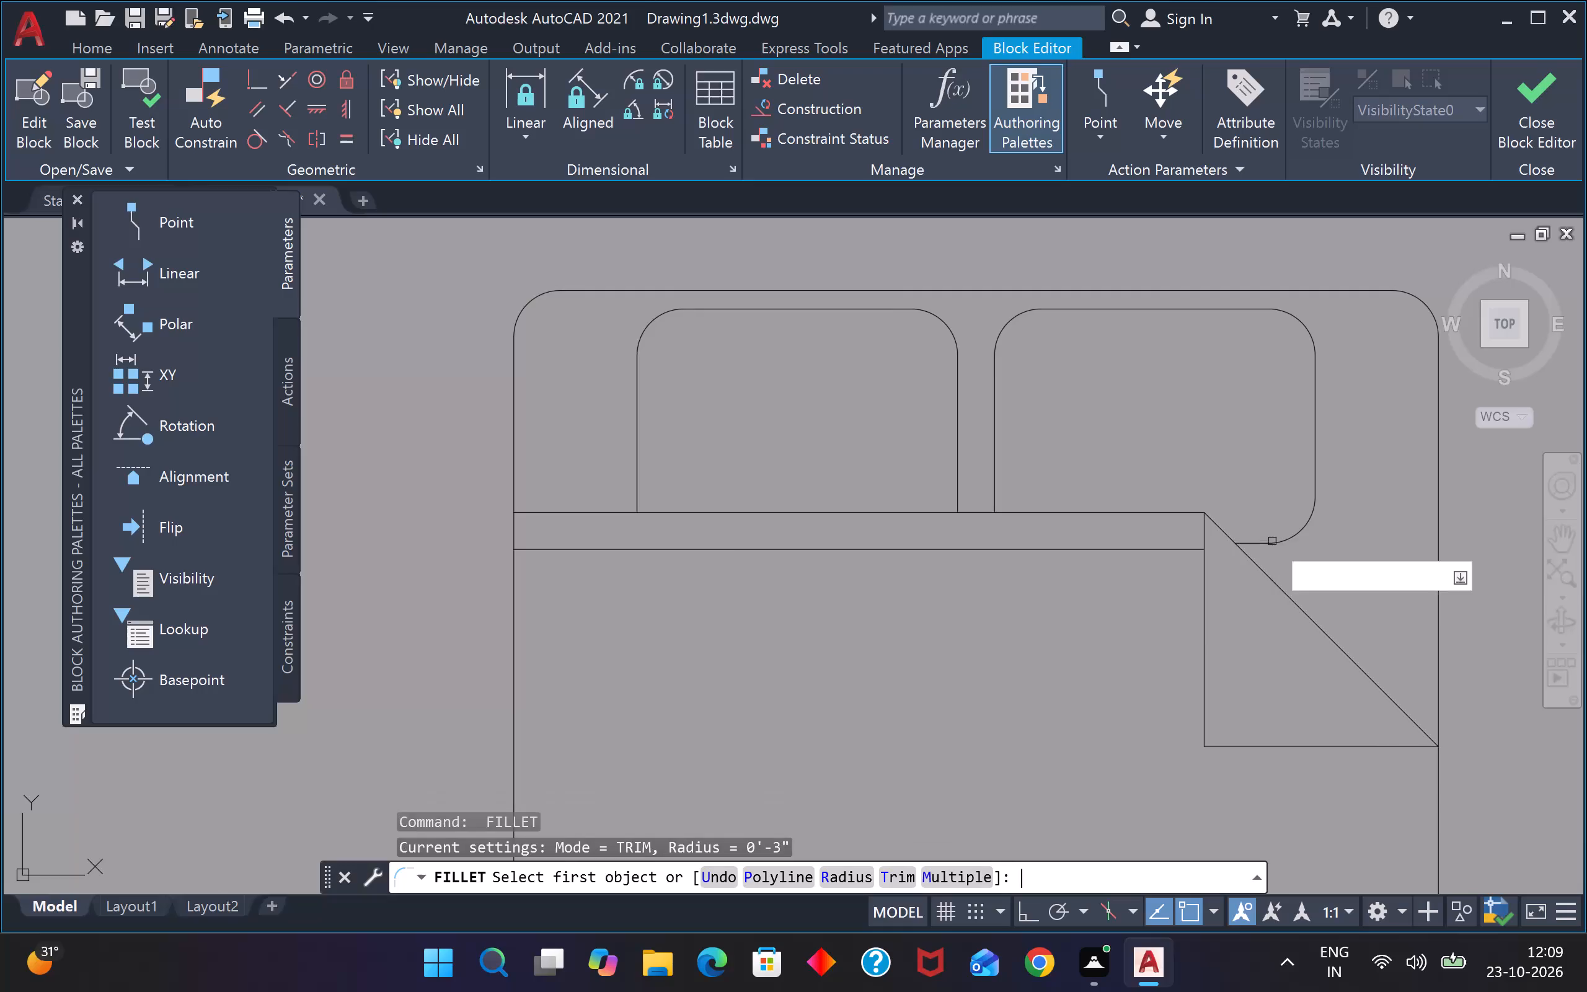
click(1203, 645)
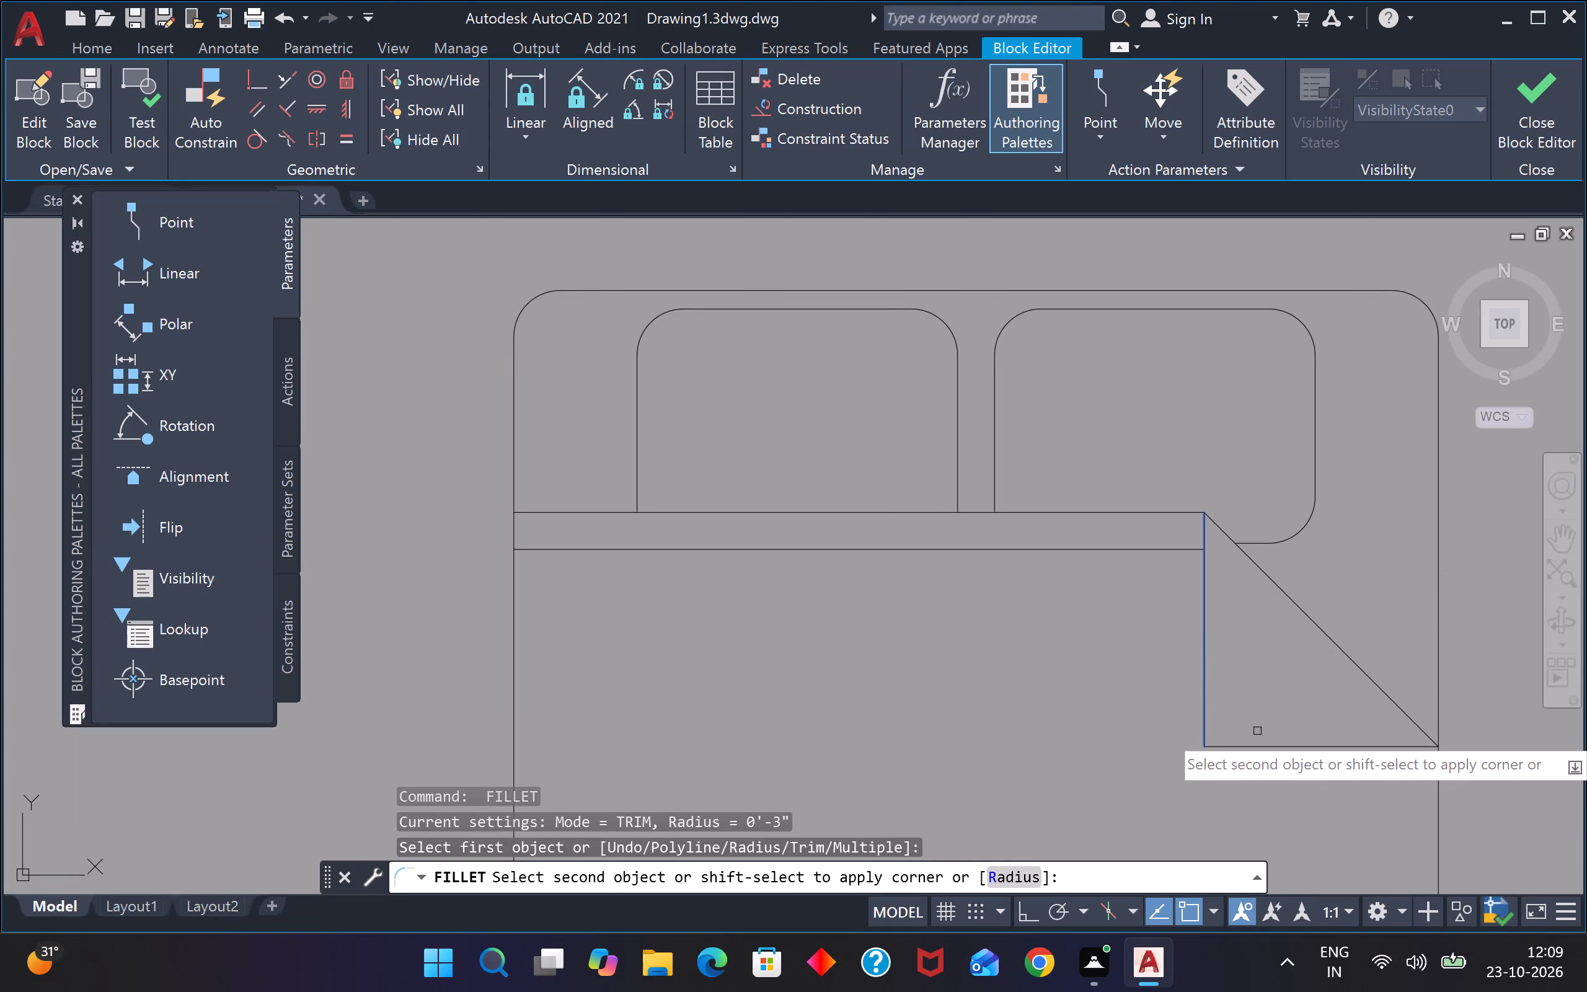
click(1263, 743)
Close the block editor and save the changes to the bed block.
scroll(1275, 724, down, 4)
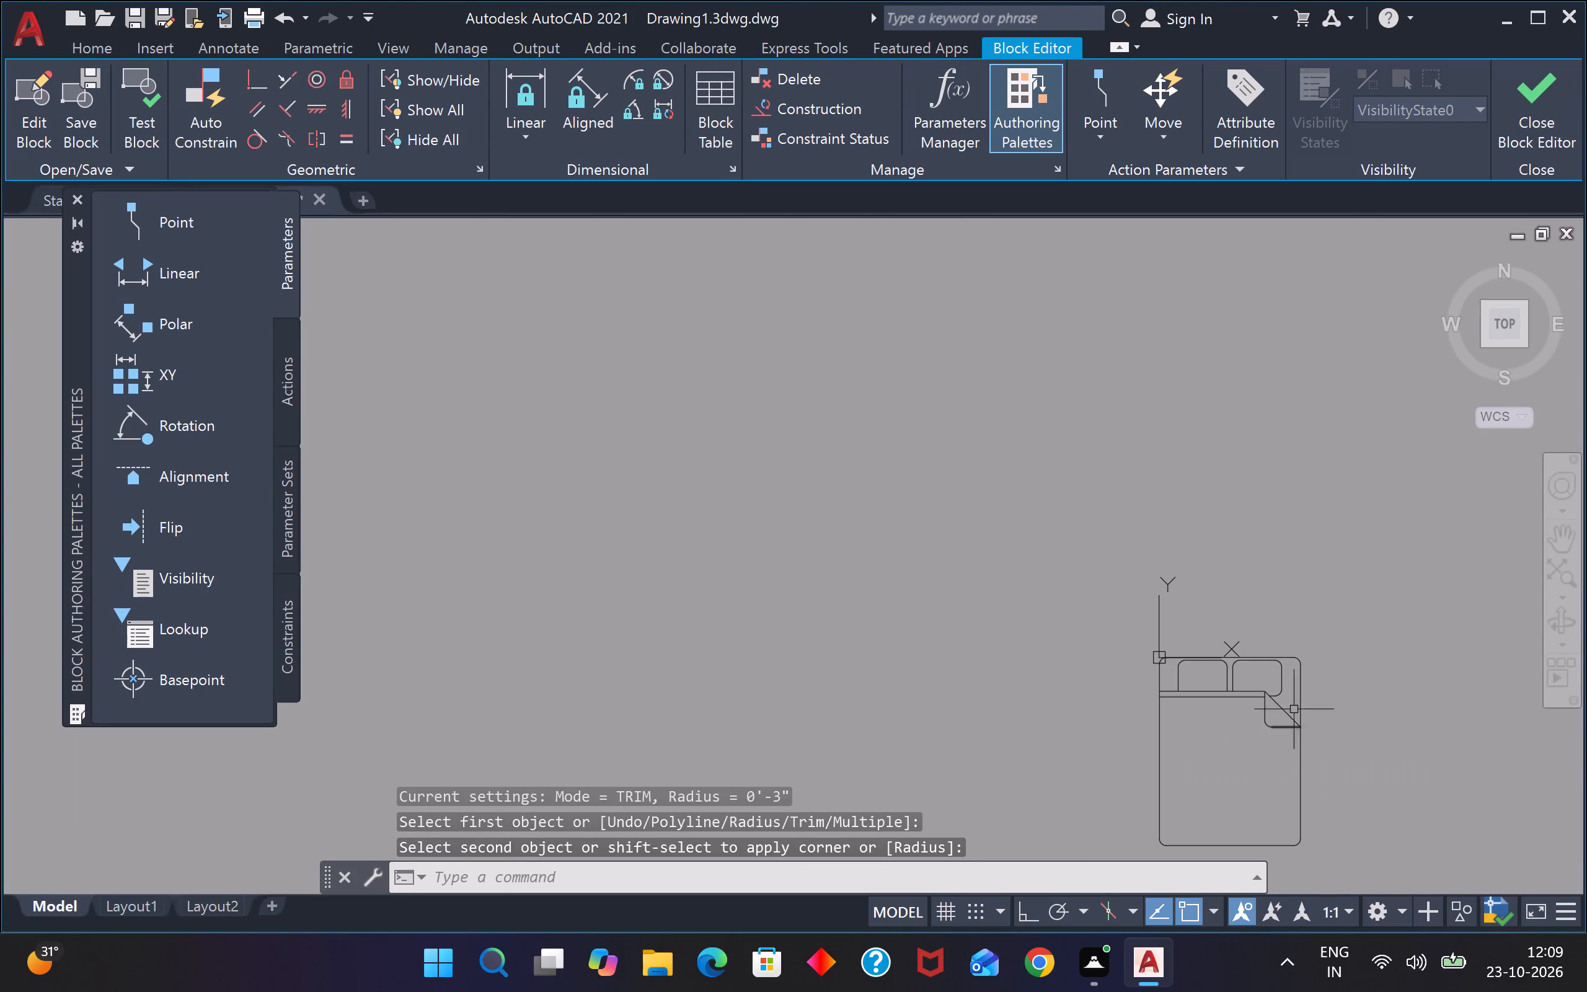
scroll(1328, 653, down, 2)
scroll(1293, 683, up, 3)
click(1567, 111)
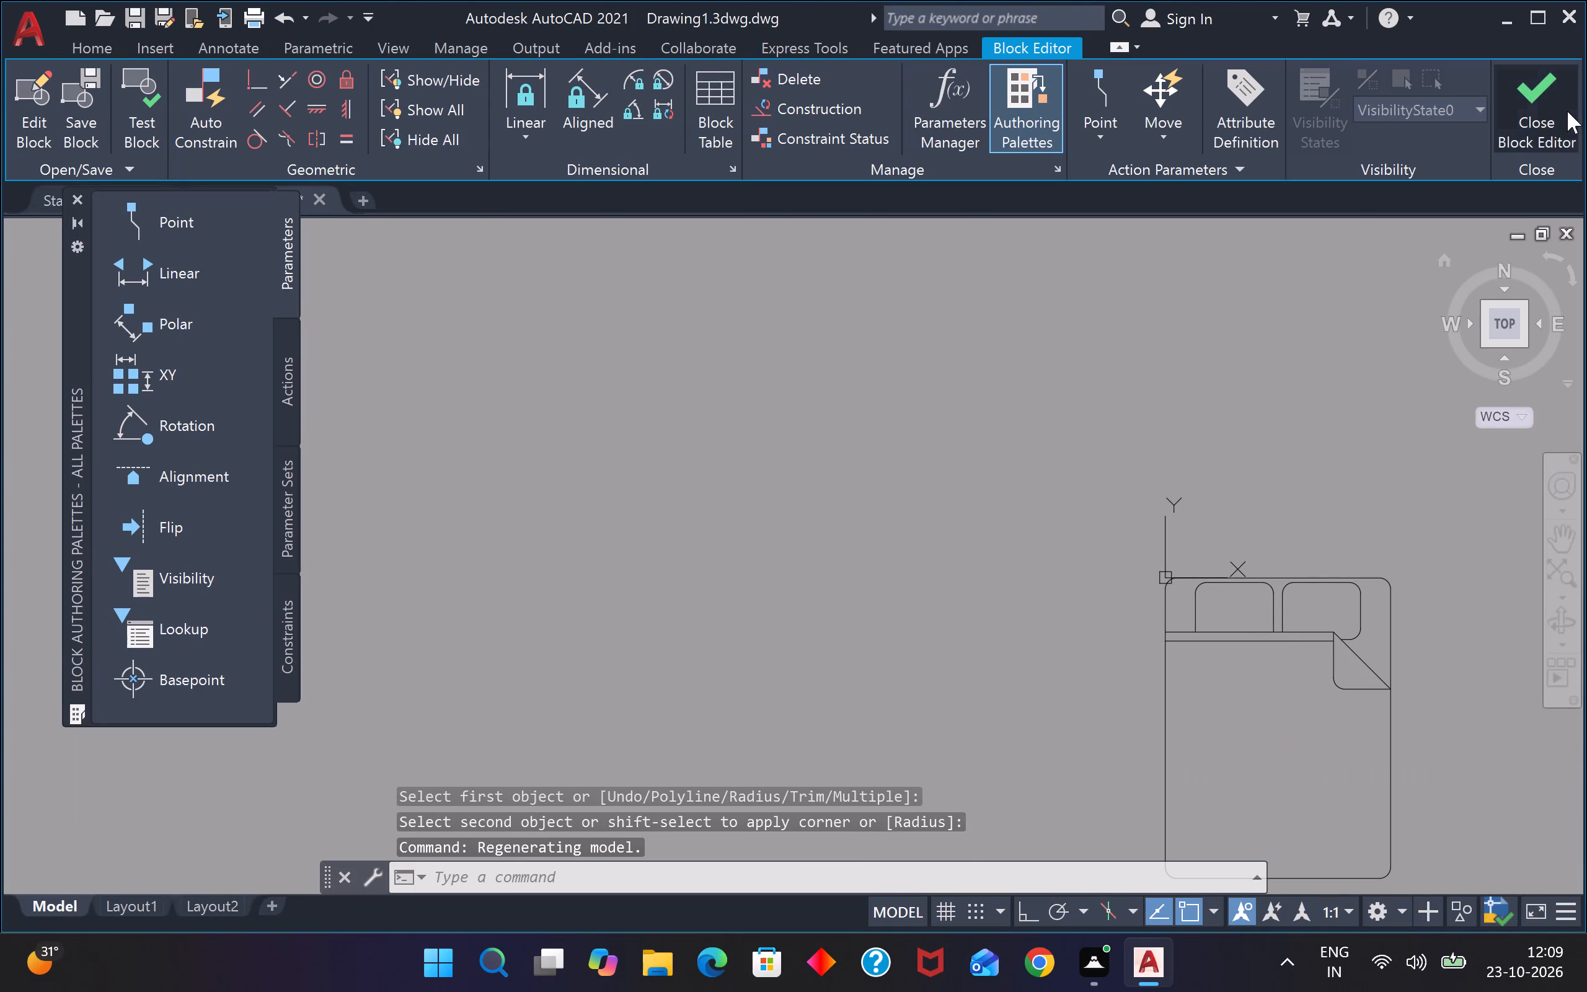
click(948, 423)
Open the six-chair dining table block definition for editing from the table in the living area.
scroll(947, 425, down, 2)
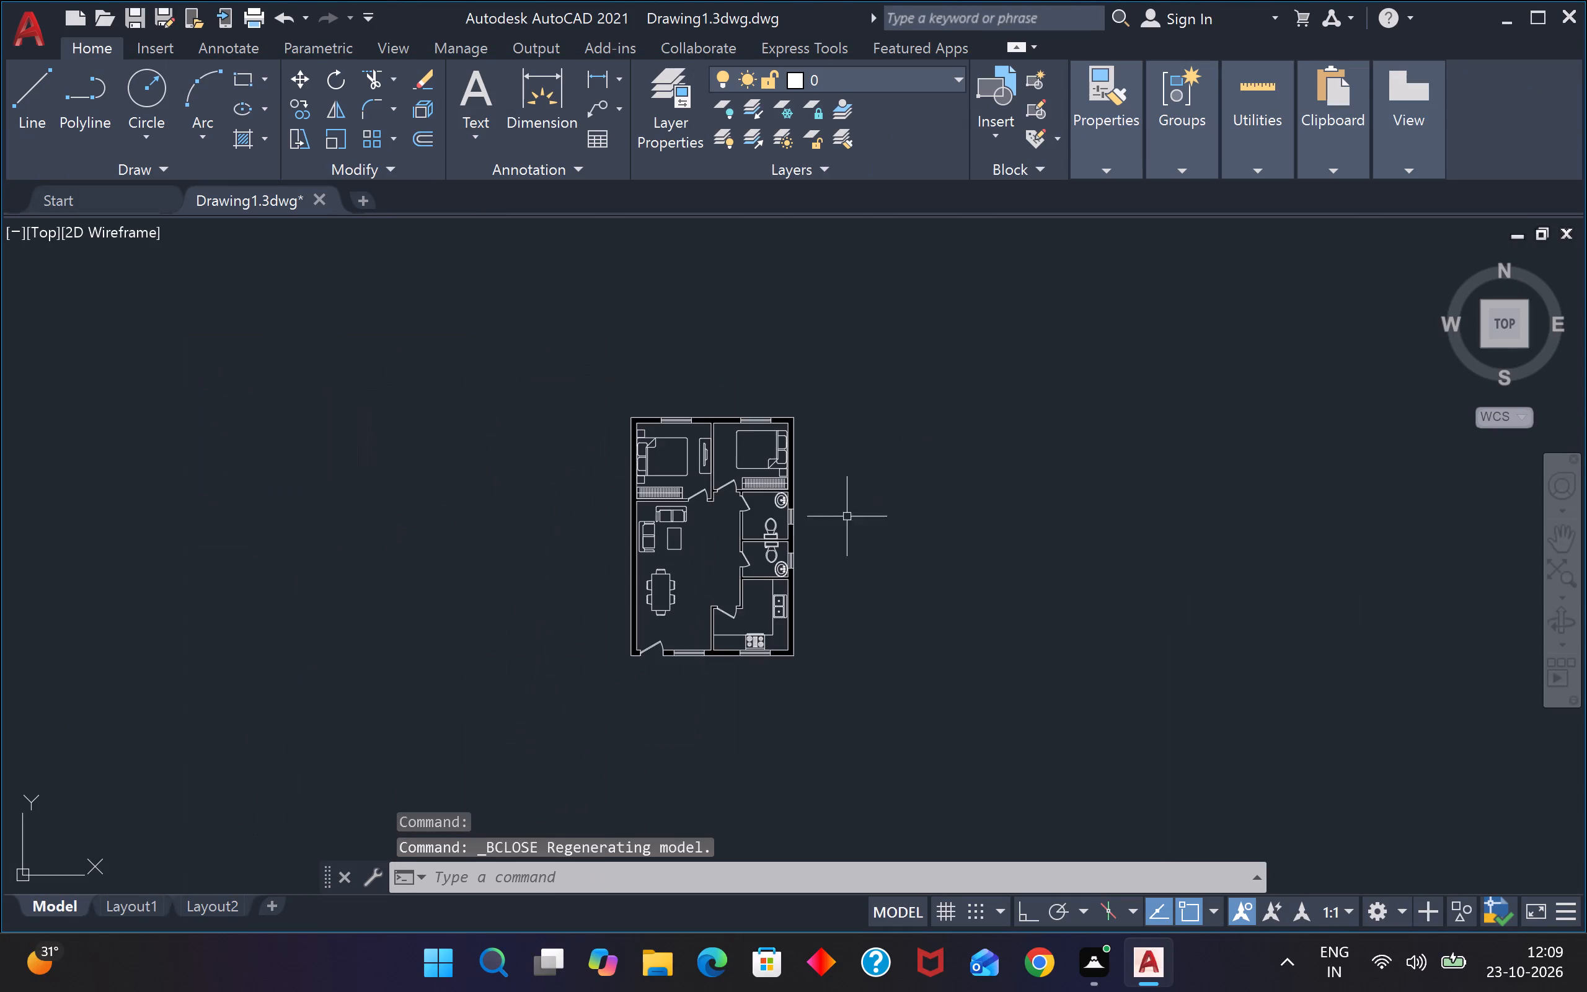
scroll(720, 595, up, 1)
scroll(642, 619, up, 3)
double_click(632, 591)
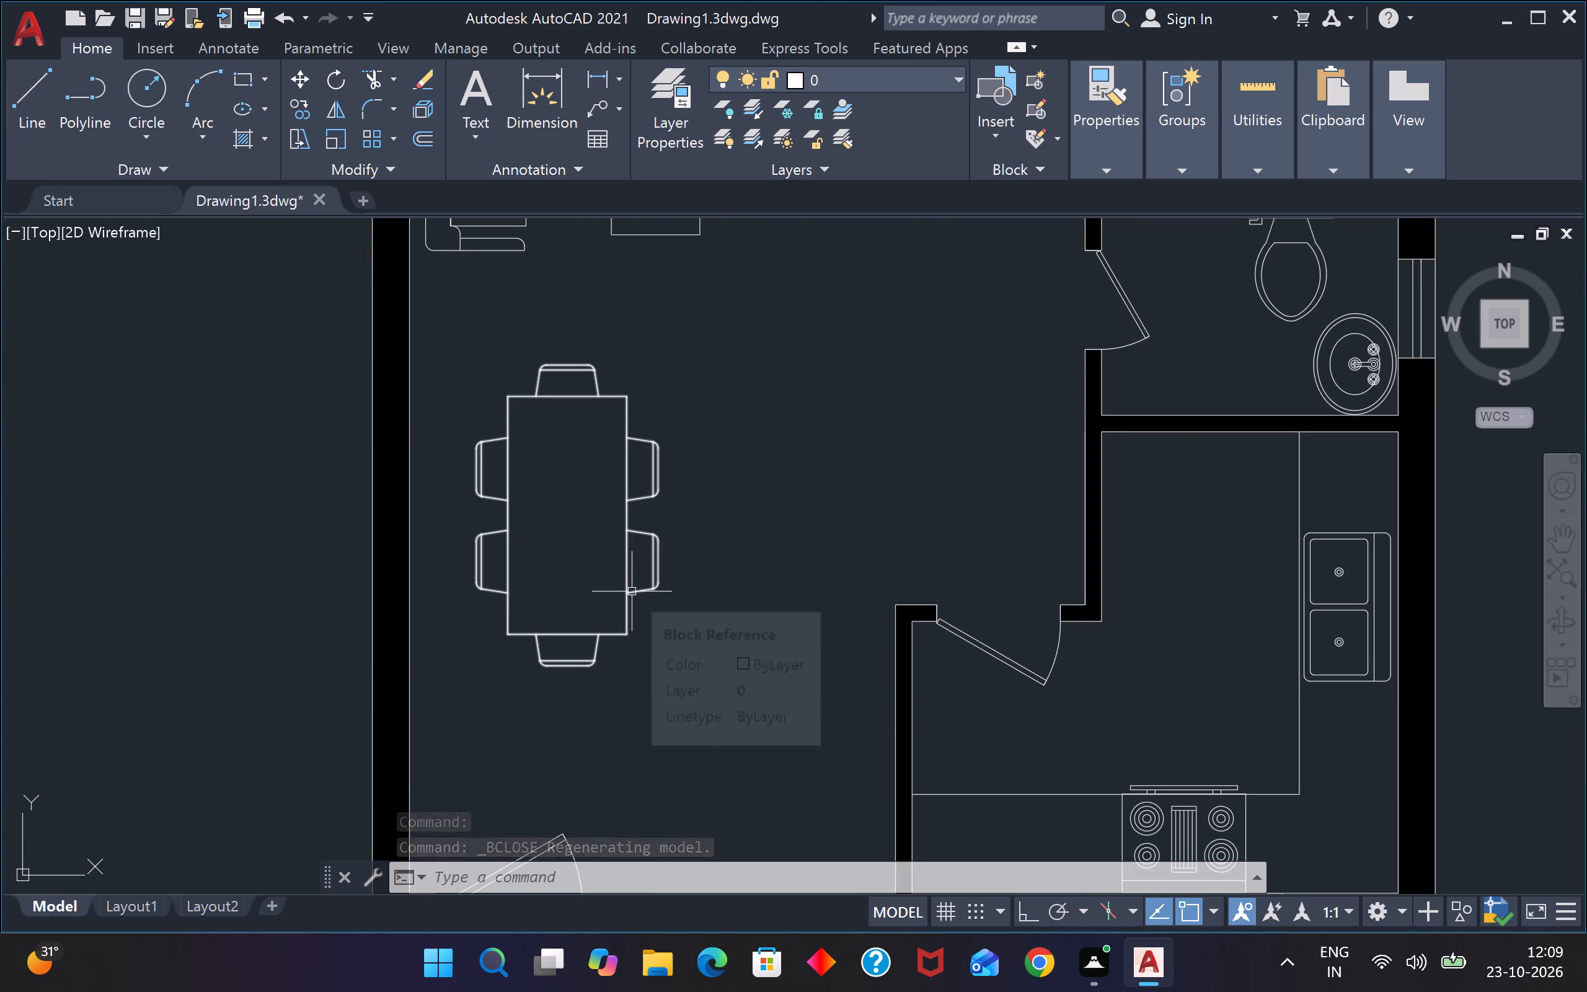
click(802, 641)
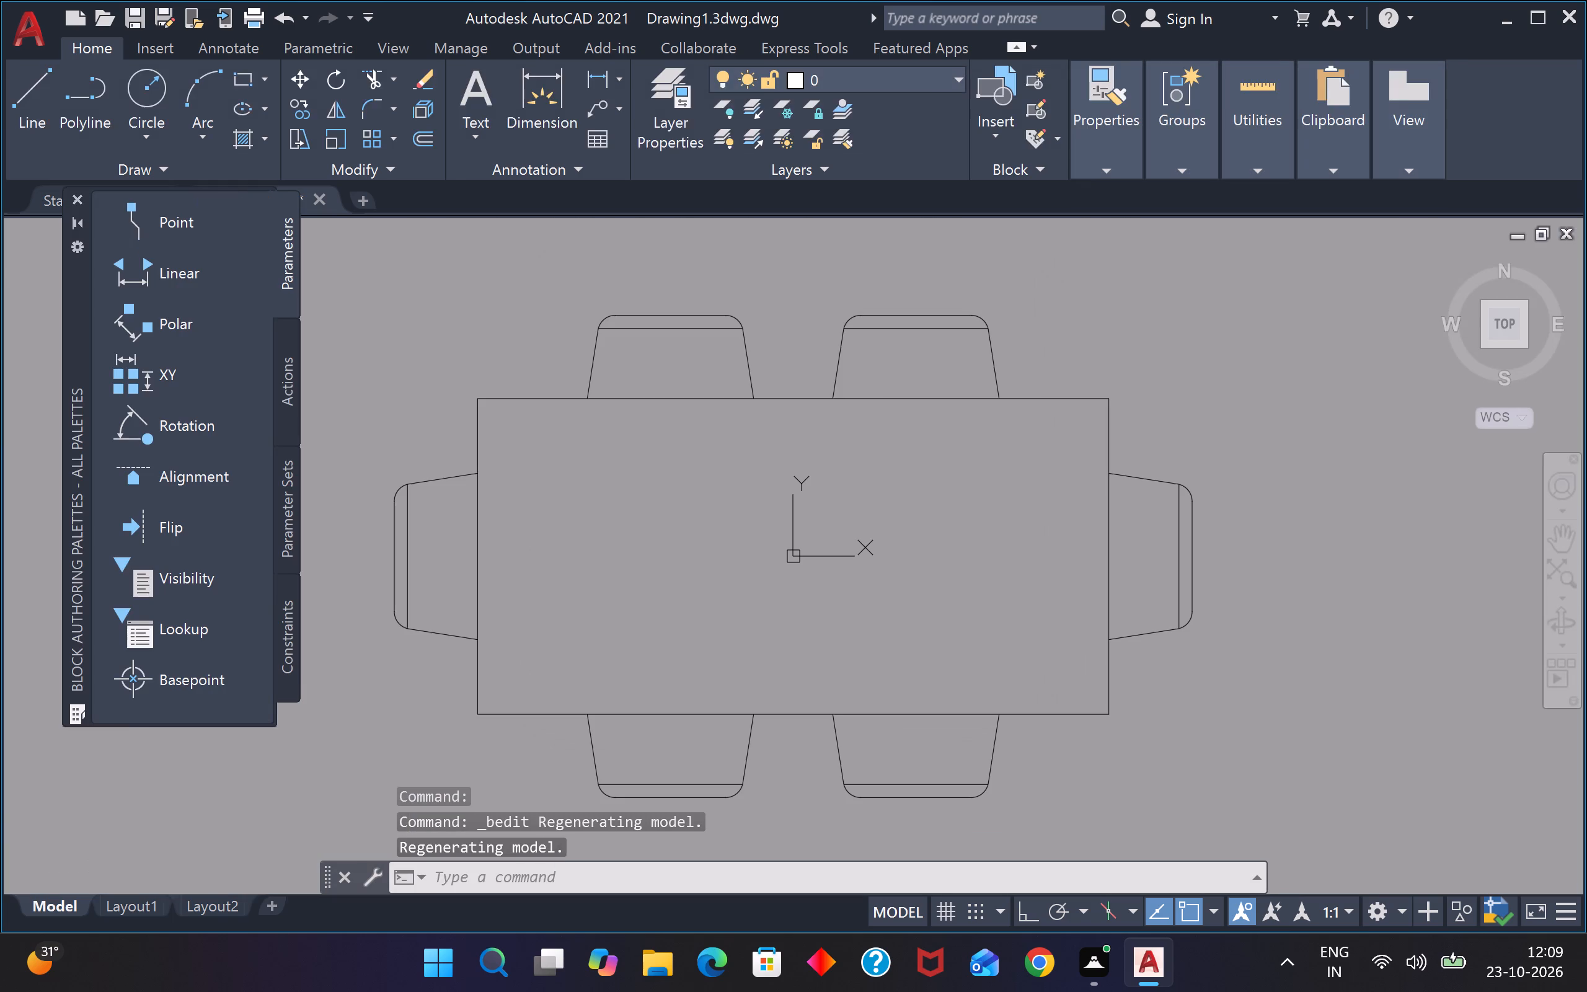
Fillet all four corners of the dining tabletop with a 3" radius.
key(f)
key(space)
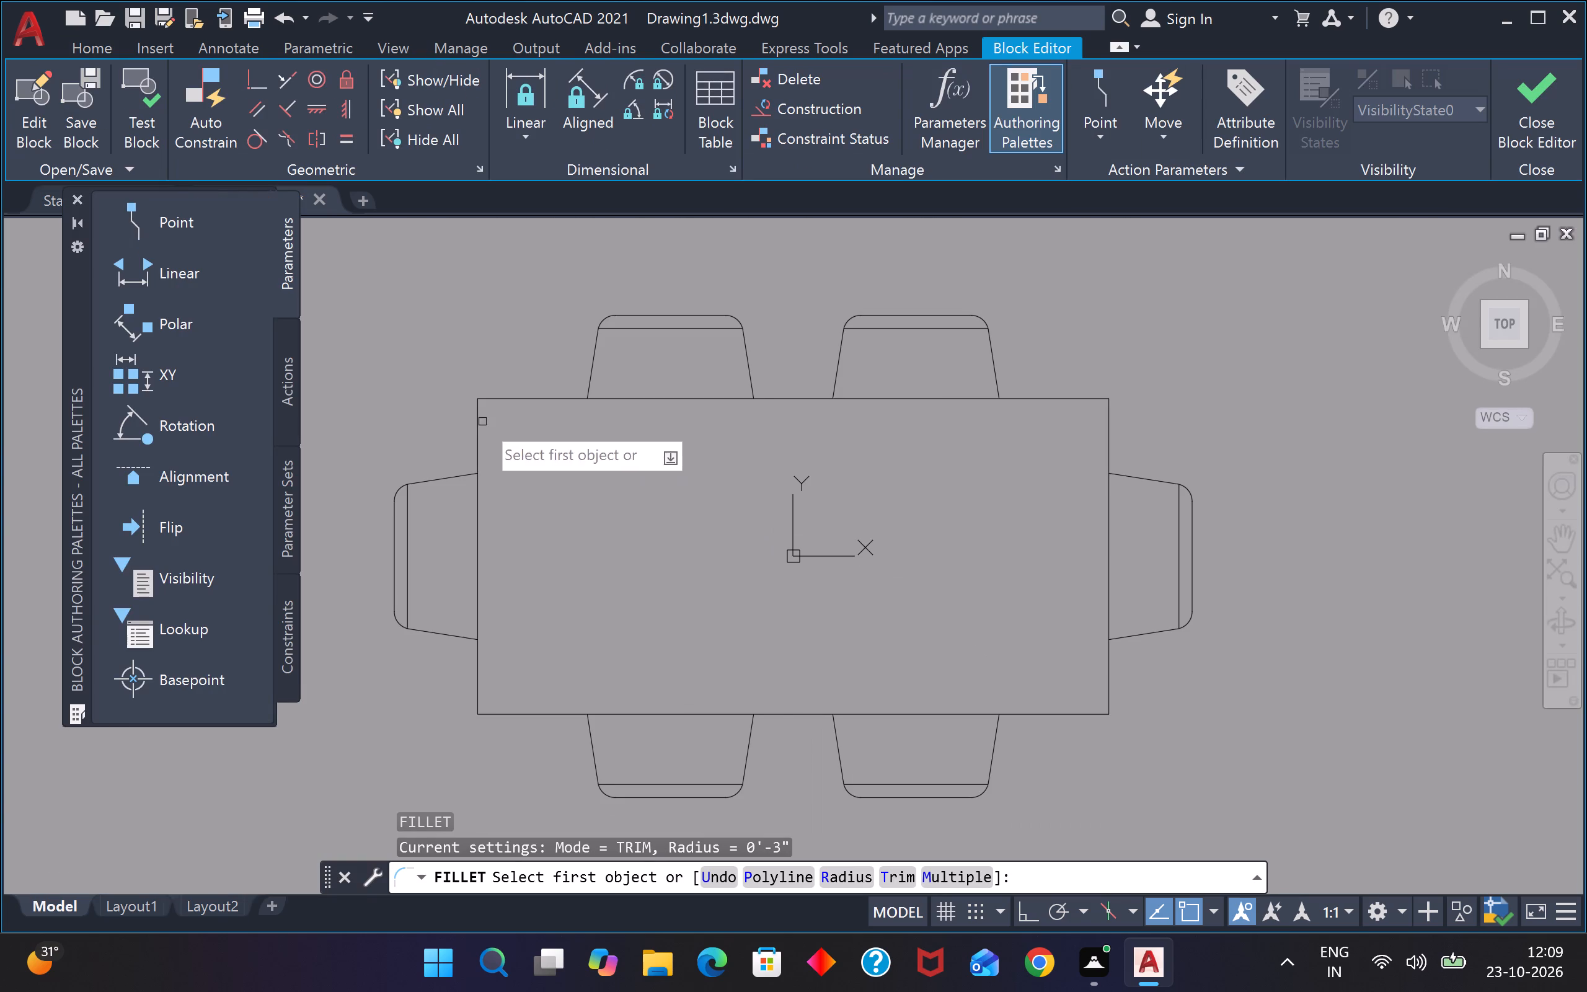
click(505, 402)
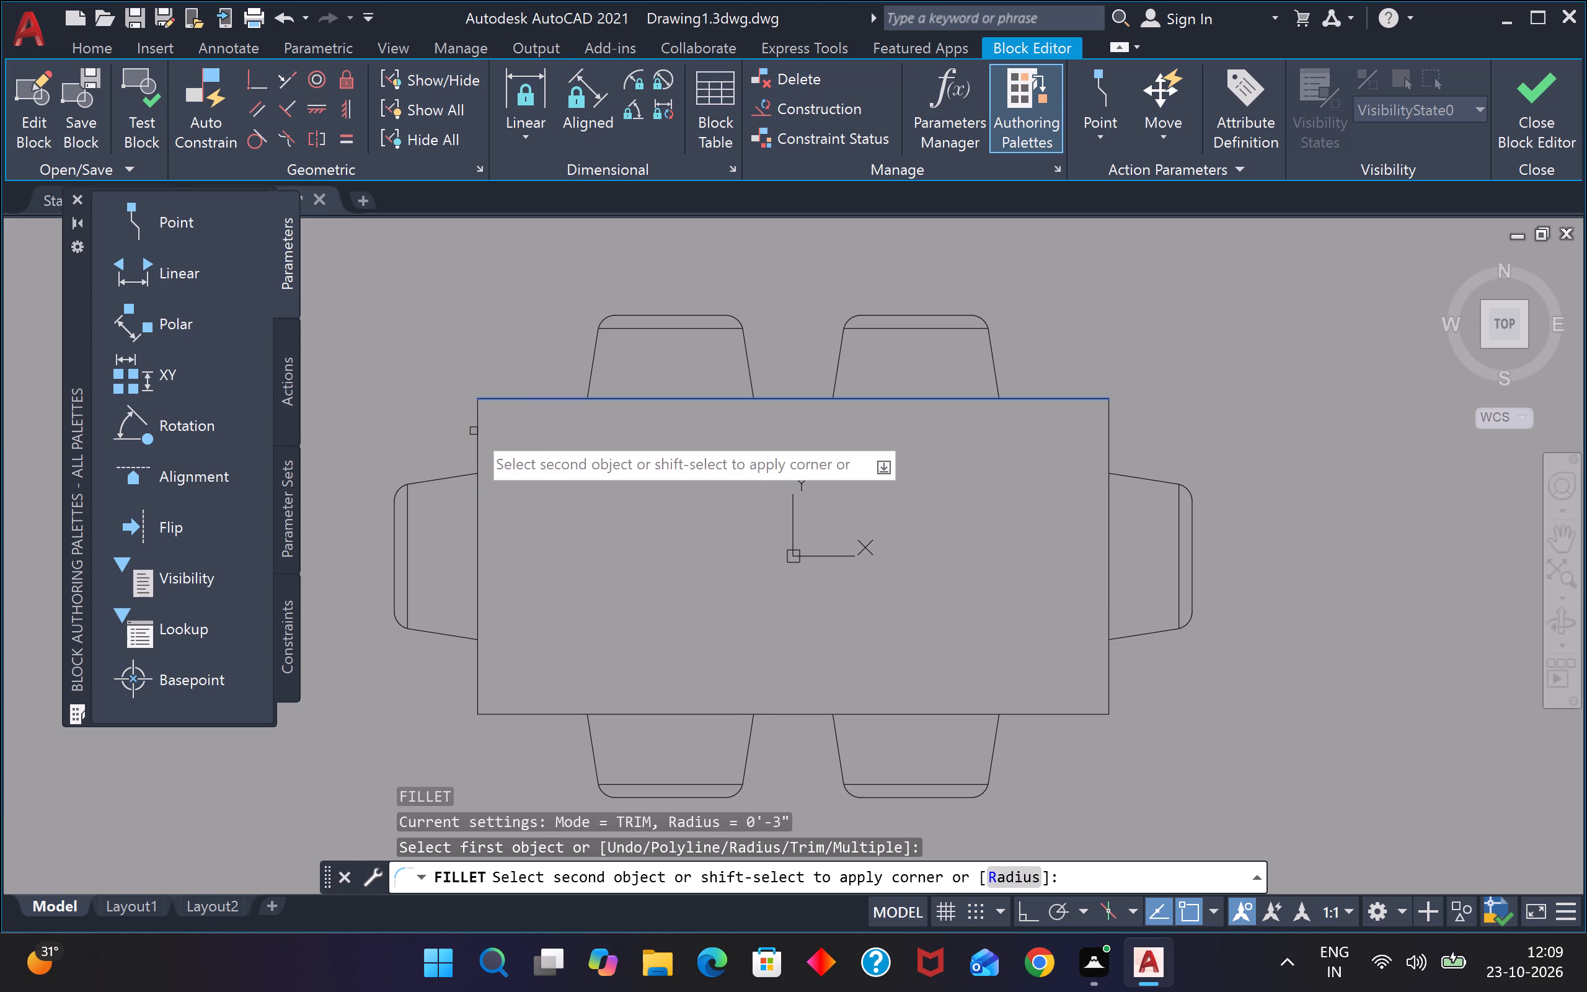
click(474, 431)
click(480, 436)
key(space)
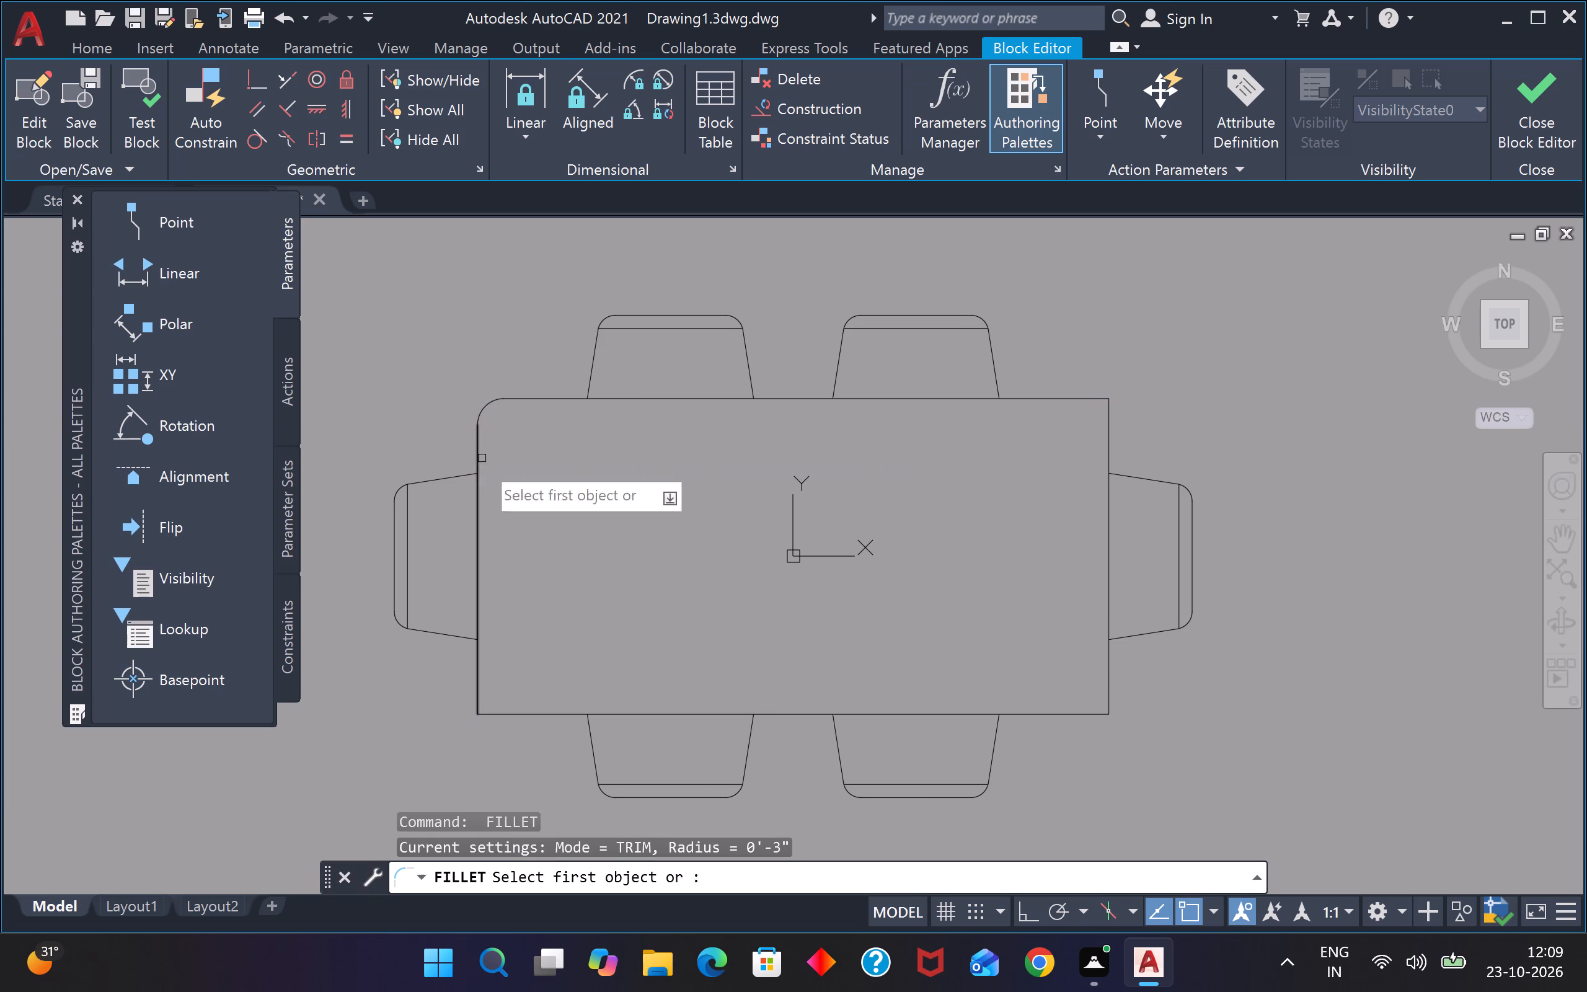
click(478, 697)
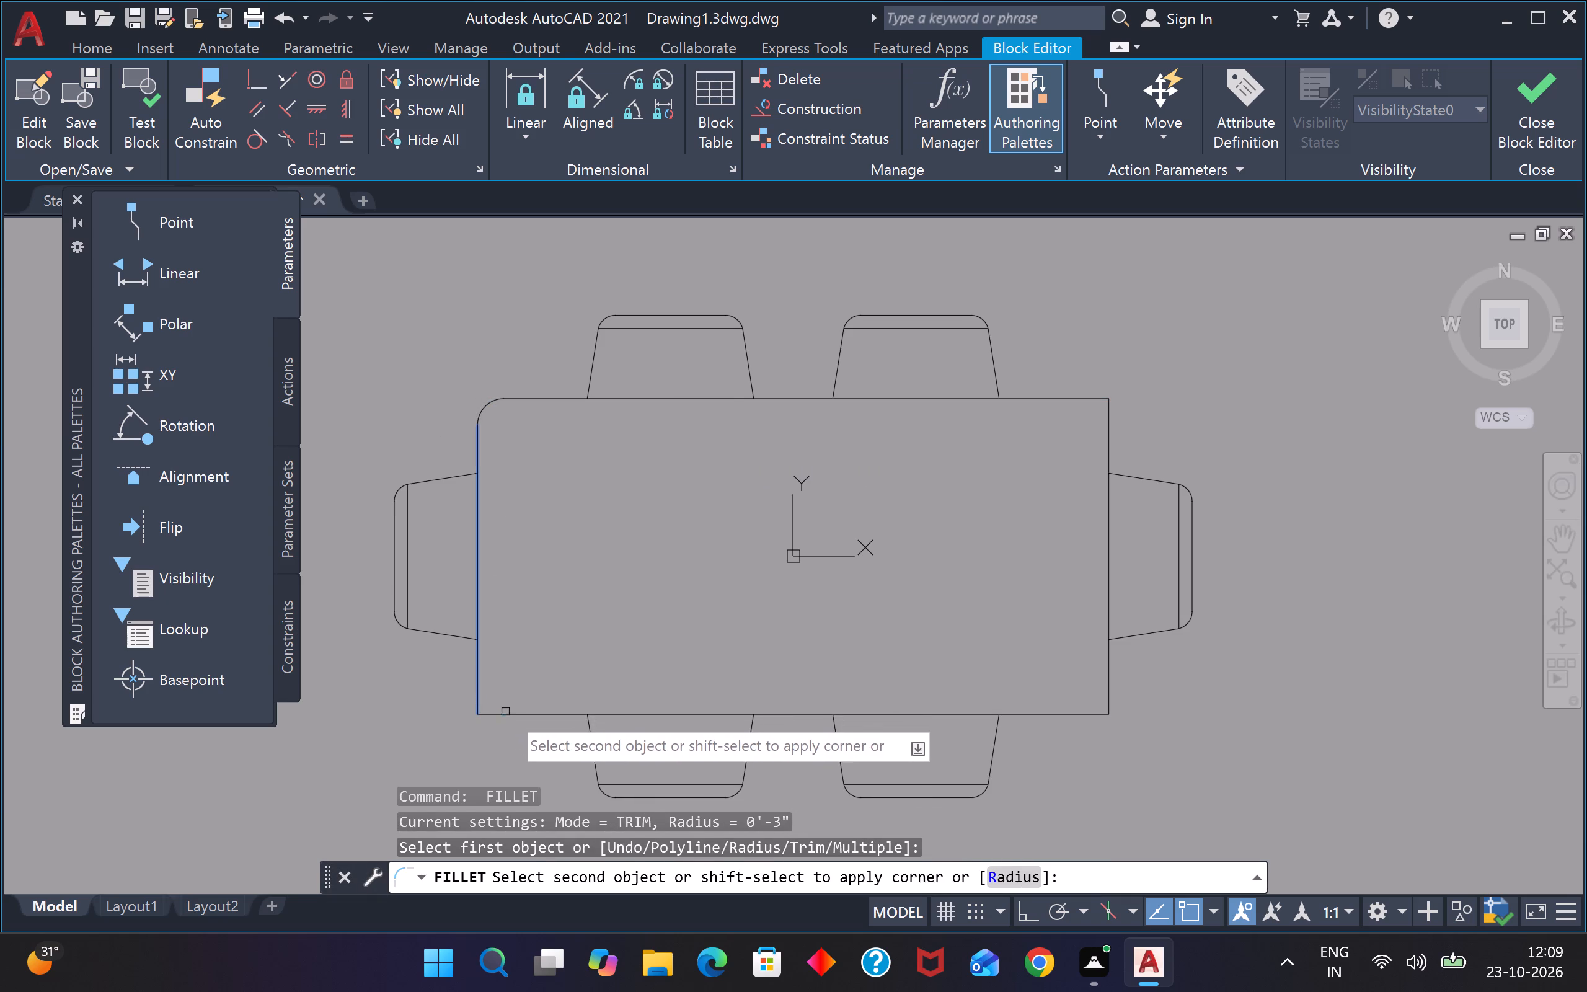
click(513, 715)
key(space)
click(1036, 716)
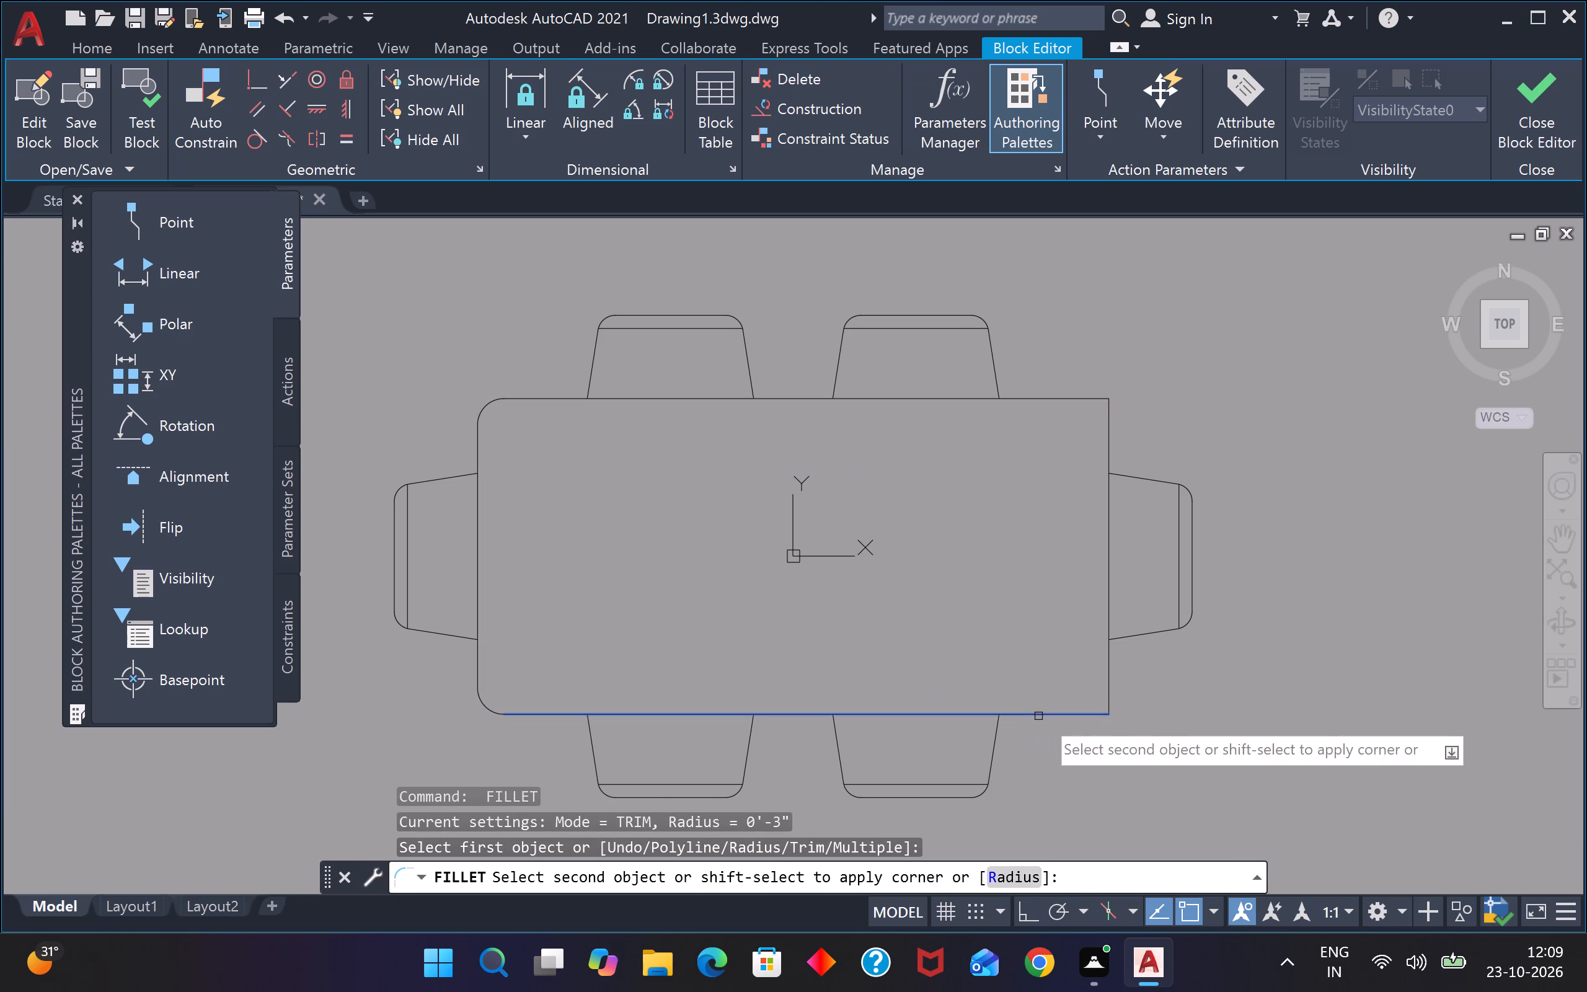
click(1107, 679)
key(space)
click(1025, 396)
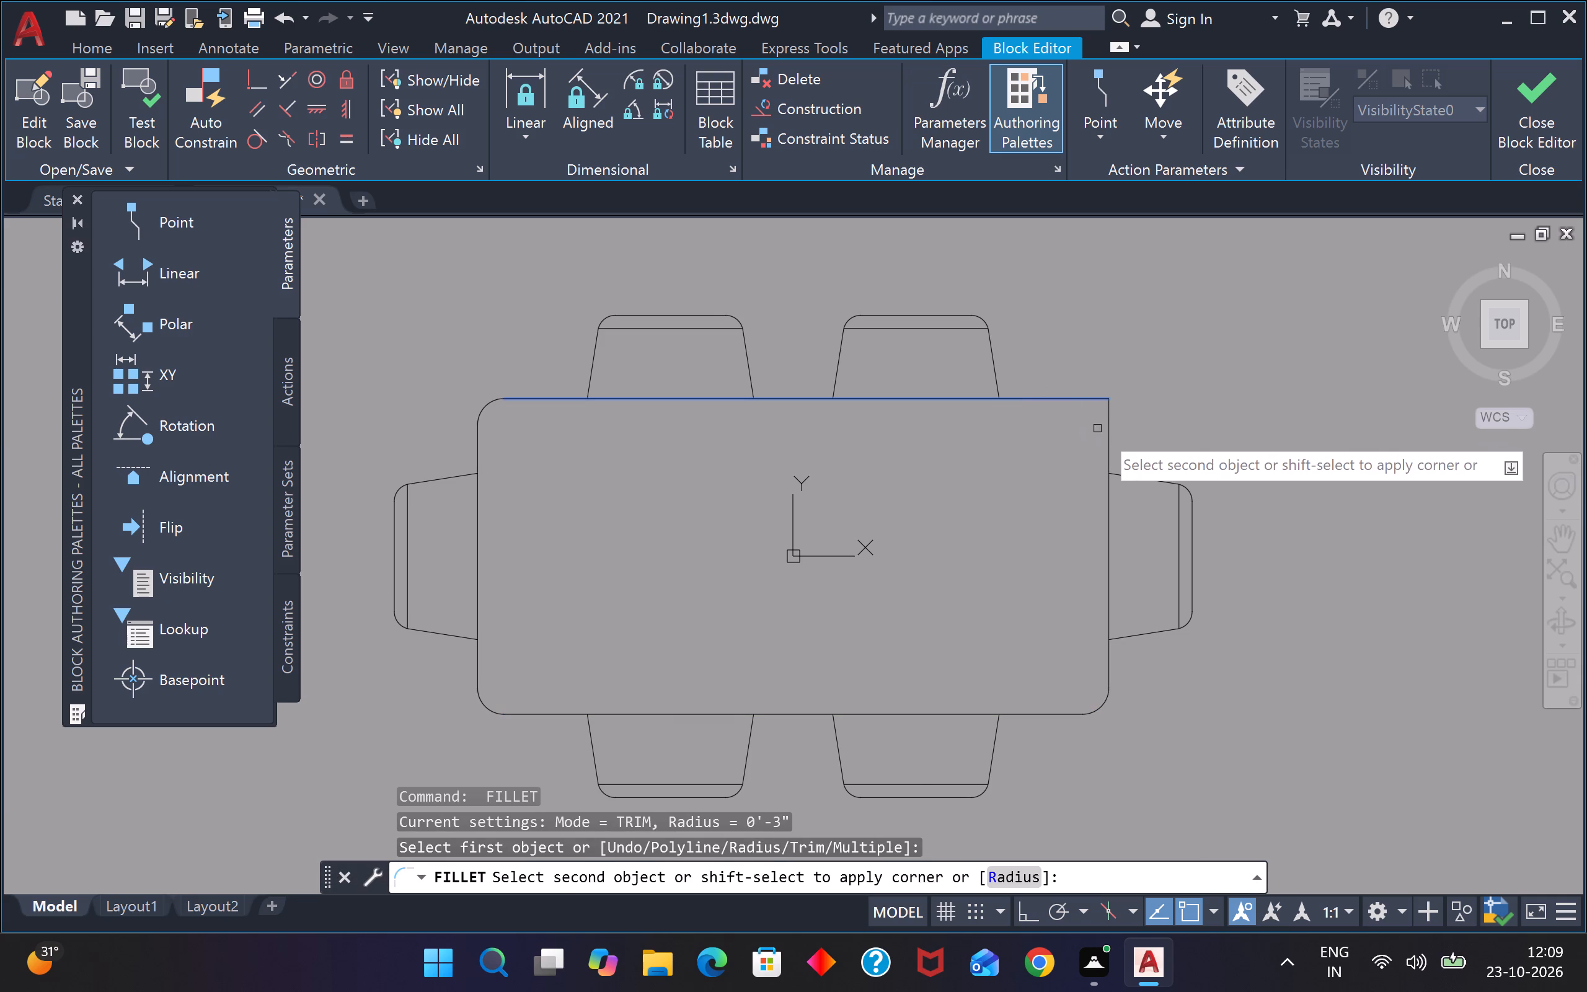
click(1107, 437)
key(space)
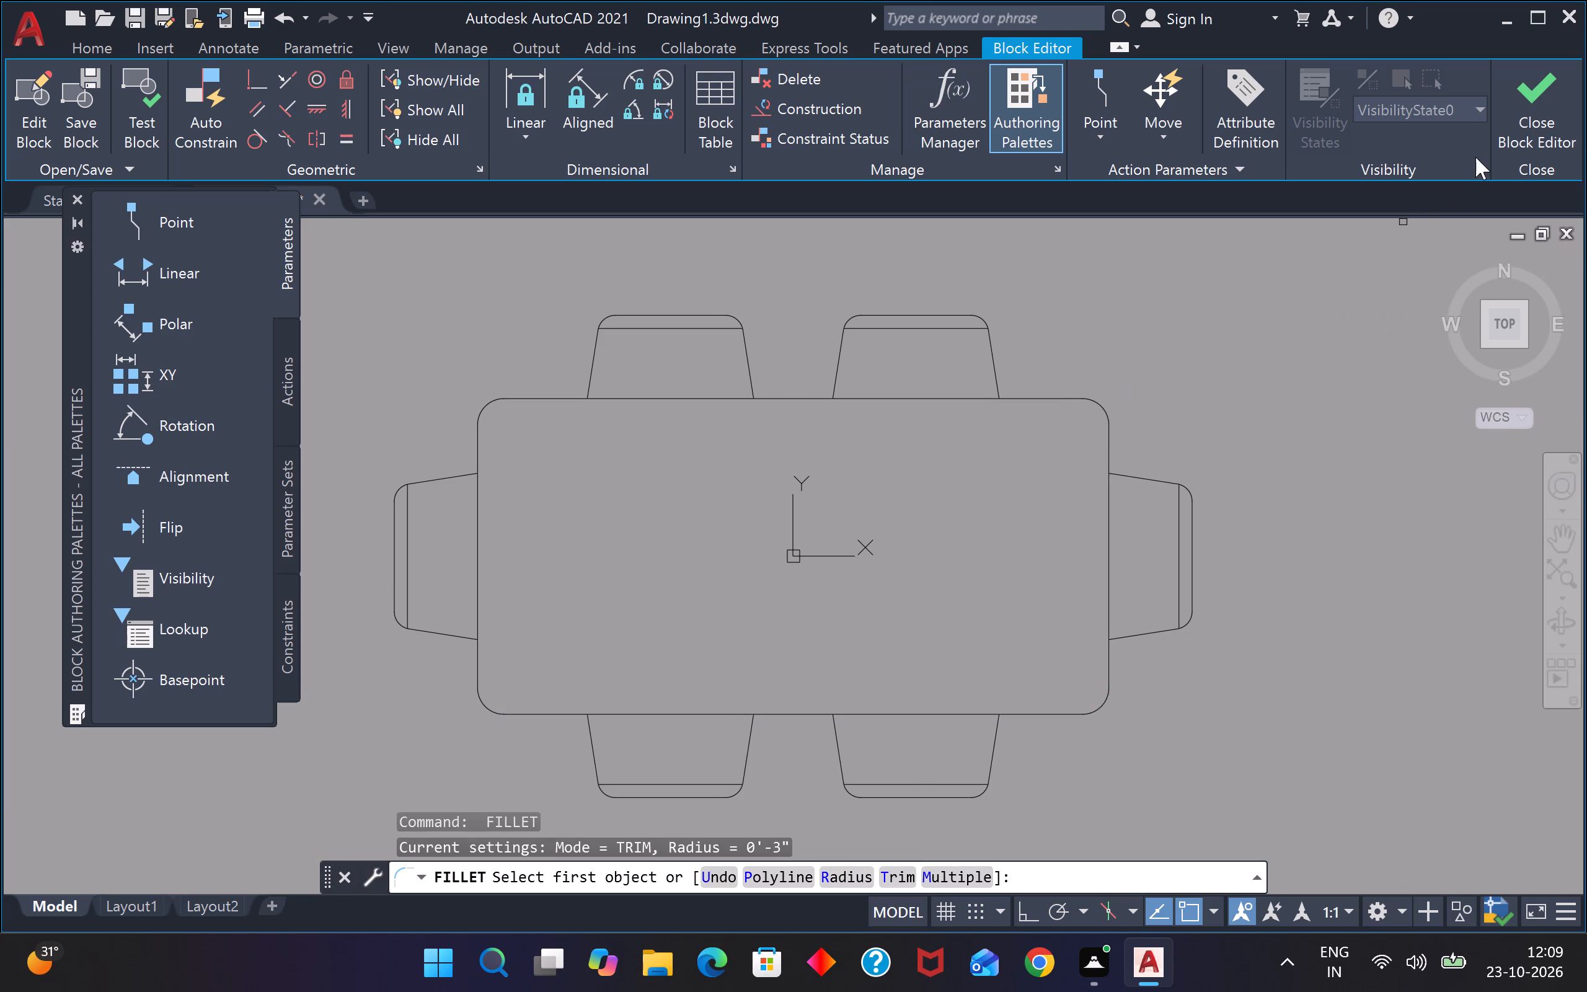
Close the block editor and save the changes to the dining table block.
click(1500, 125)
click(960, 412)
Fillet all four corners of the rectangular coffee table in the living area with a 3" radius.
scroll(960, 412, down, 1)
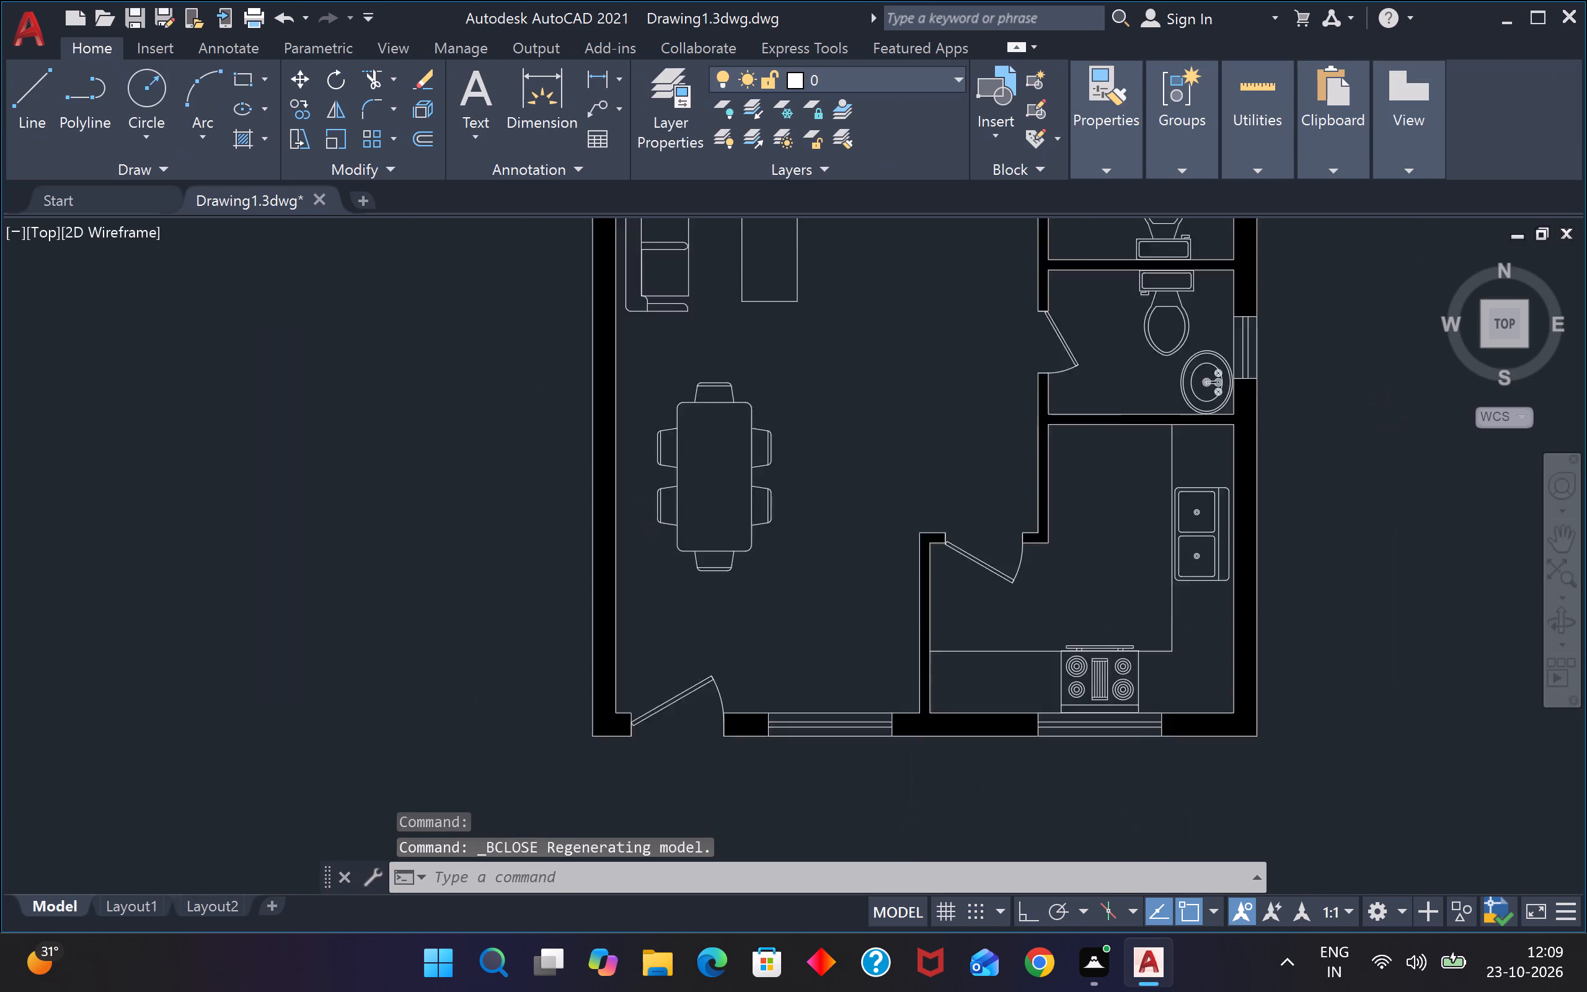
scroll(960, 412, down, 2)
scroll(915, 329, up, 4)
key(space)
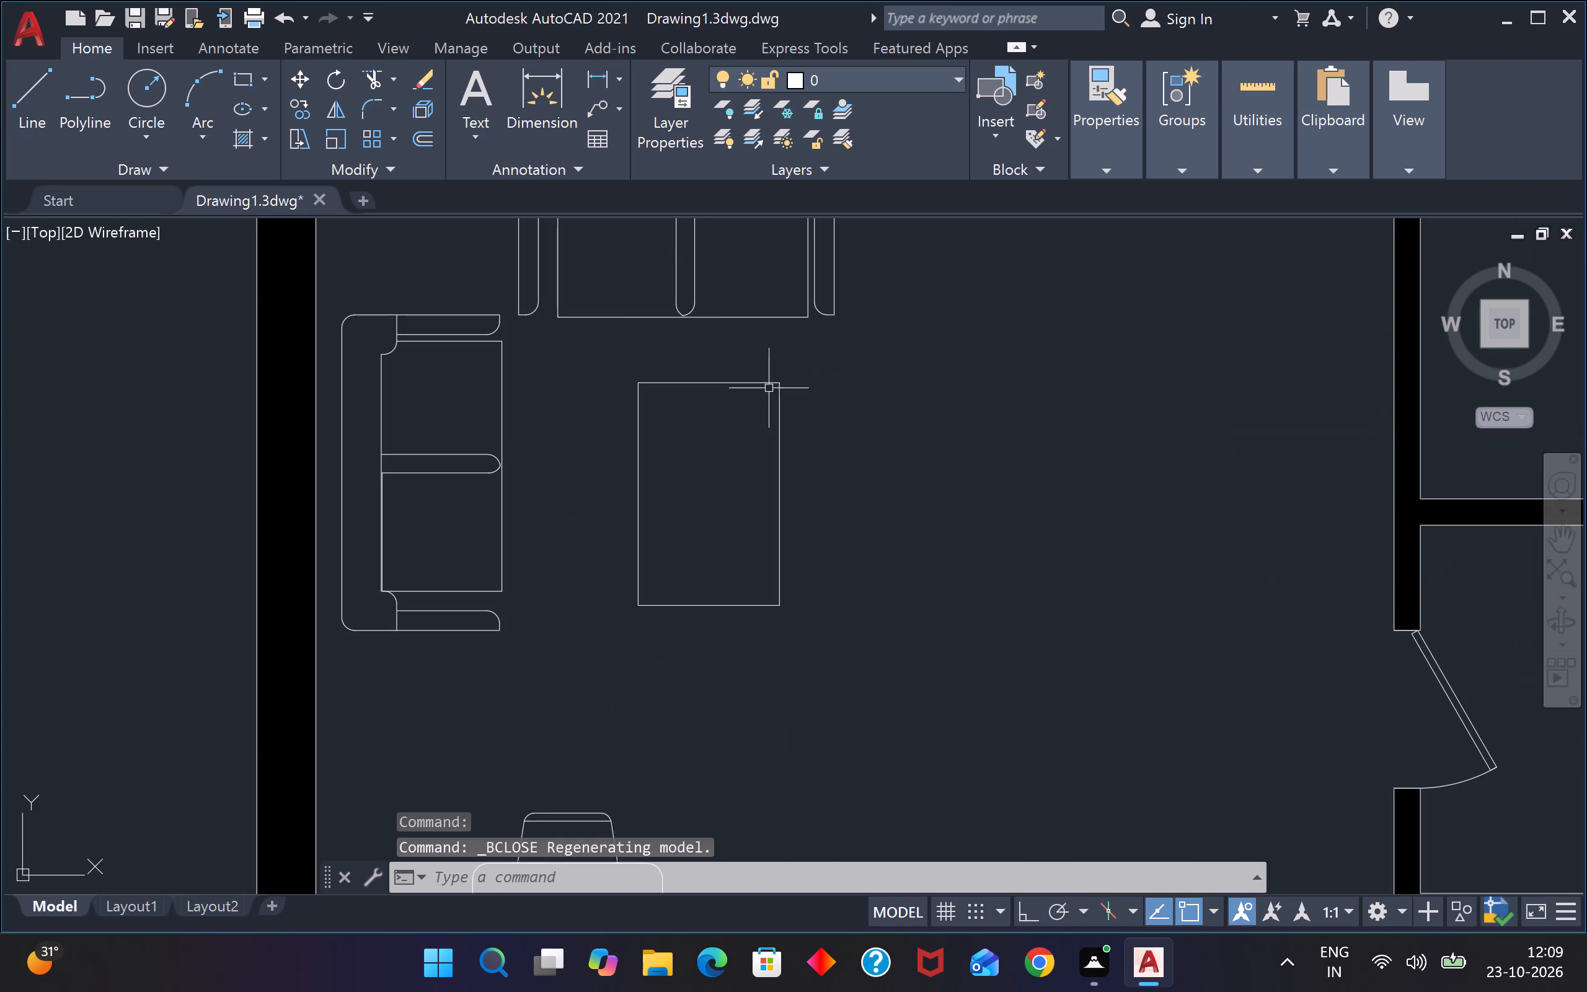
text(f)
key(space)
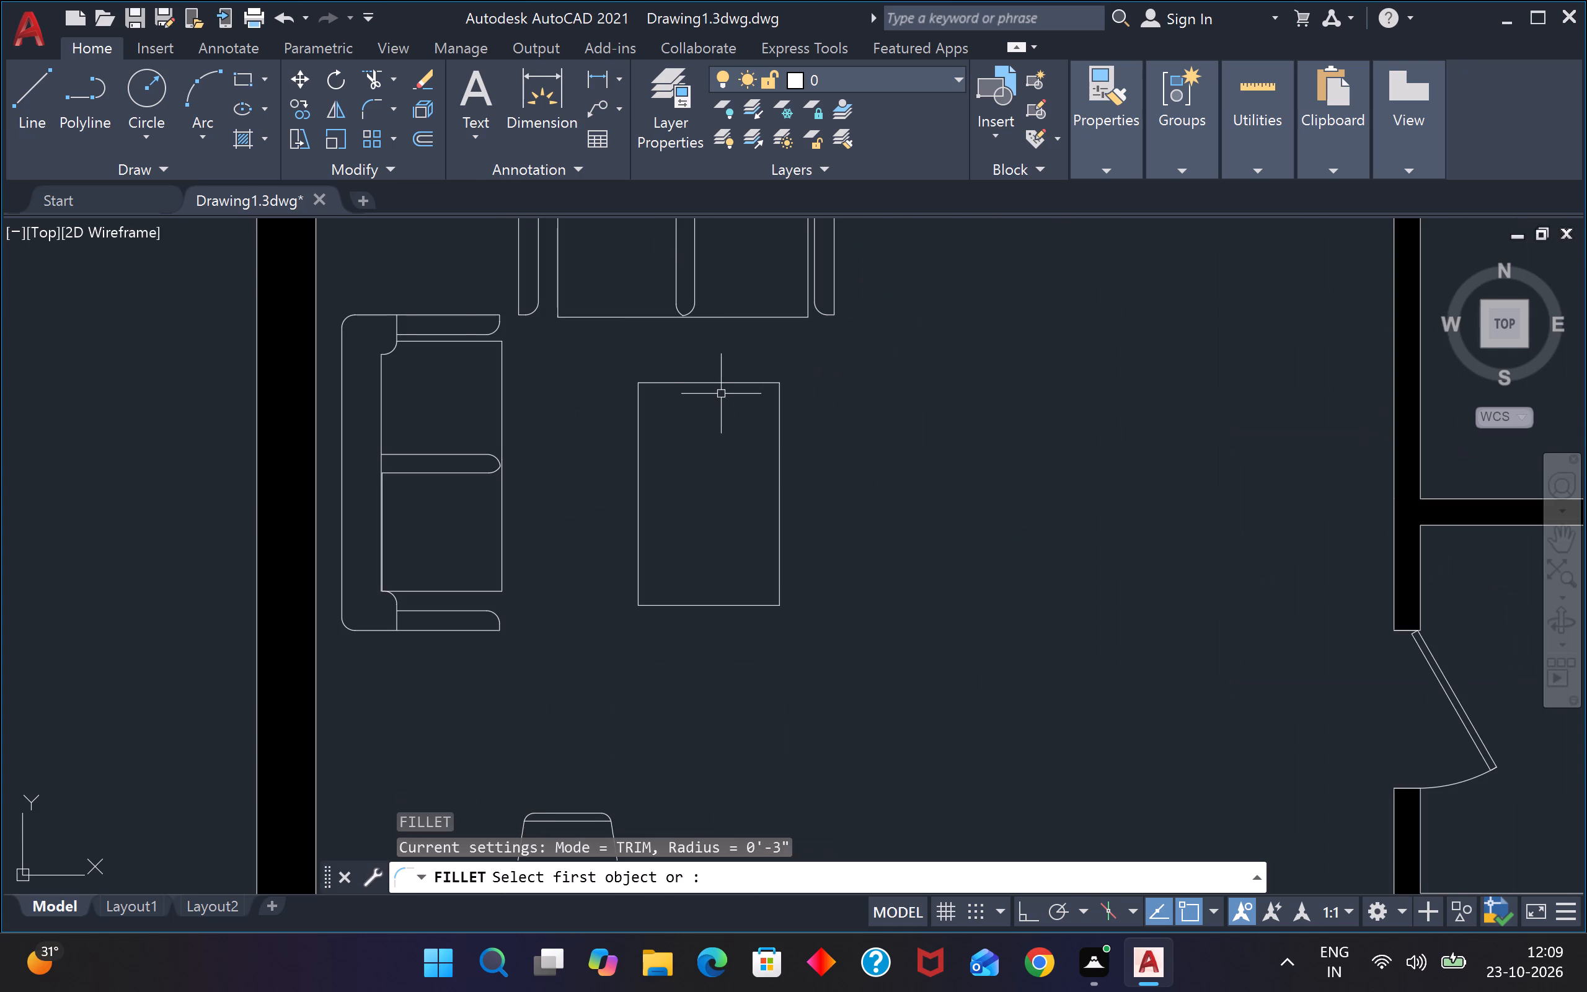
click(707, 384)
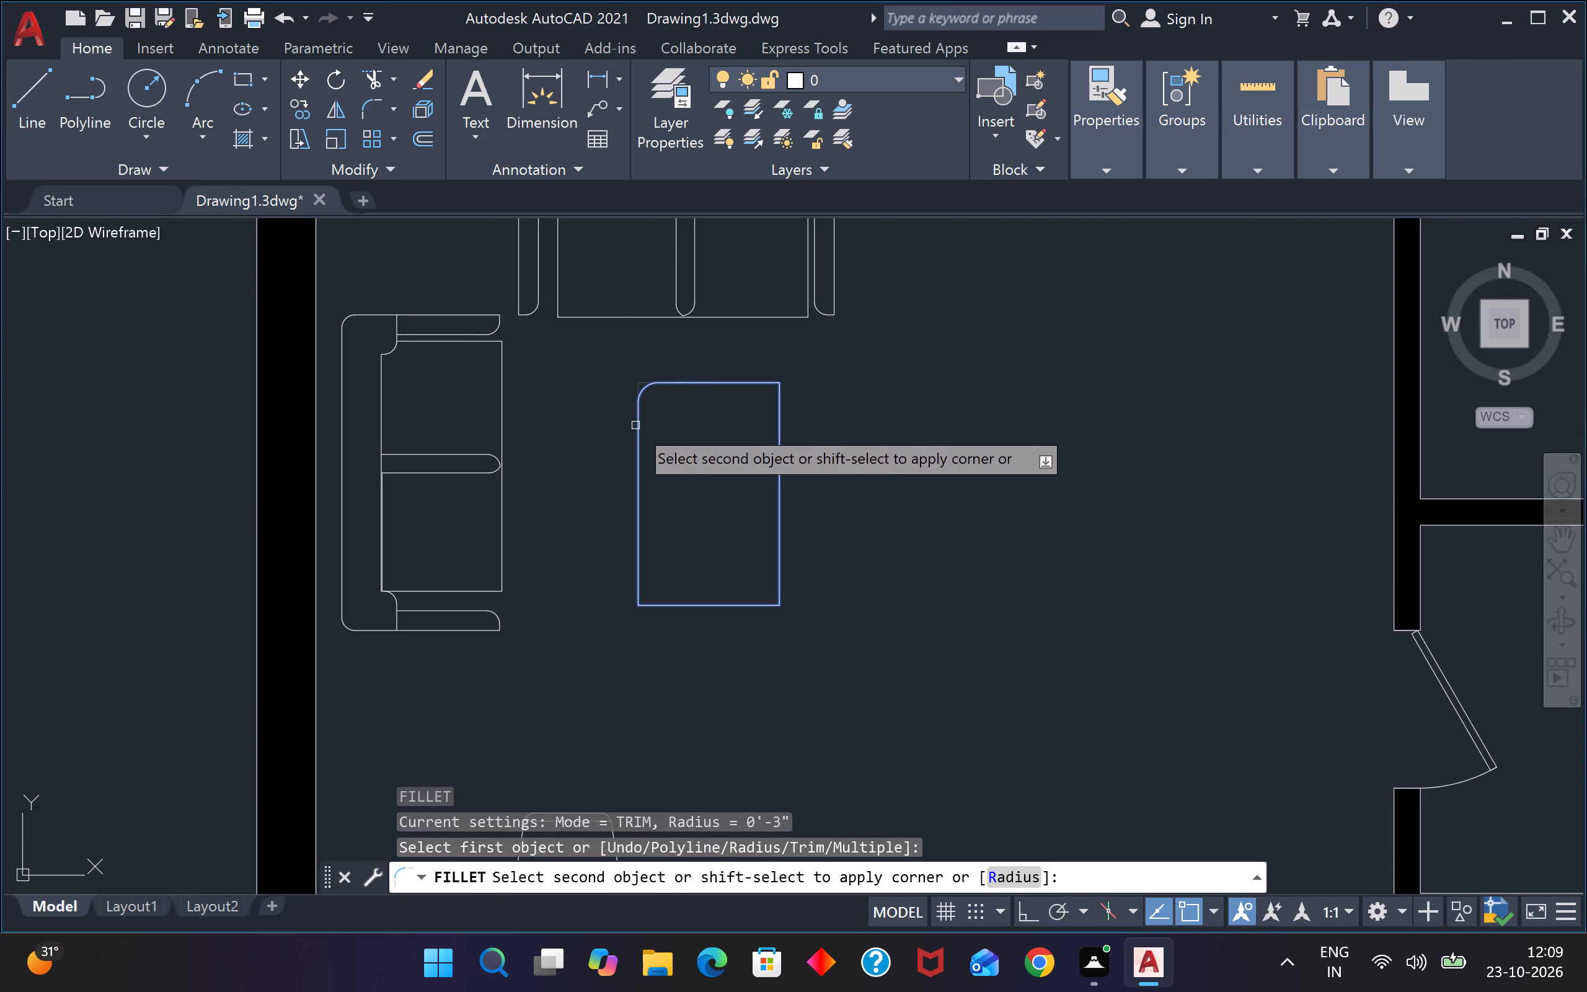
click(635, 425)
key(space)
click(723, 386)
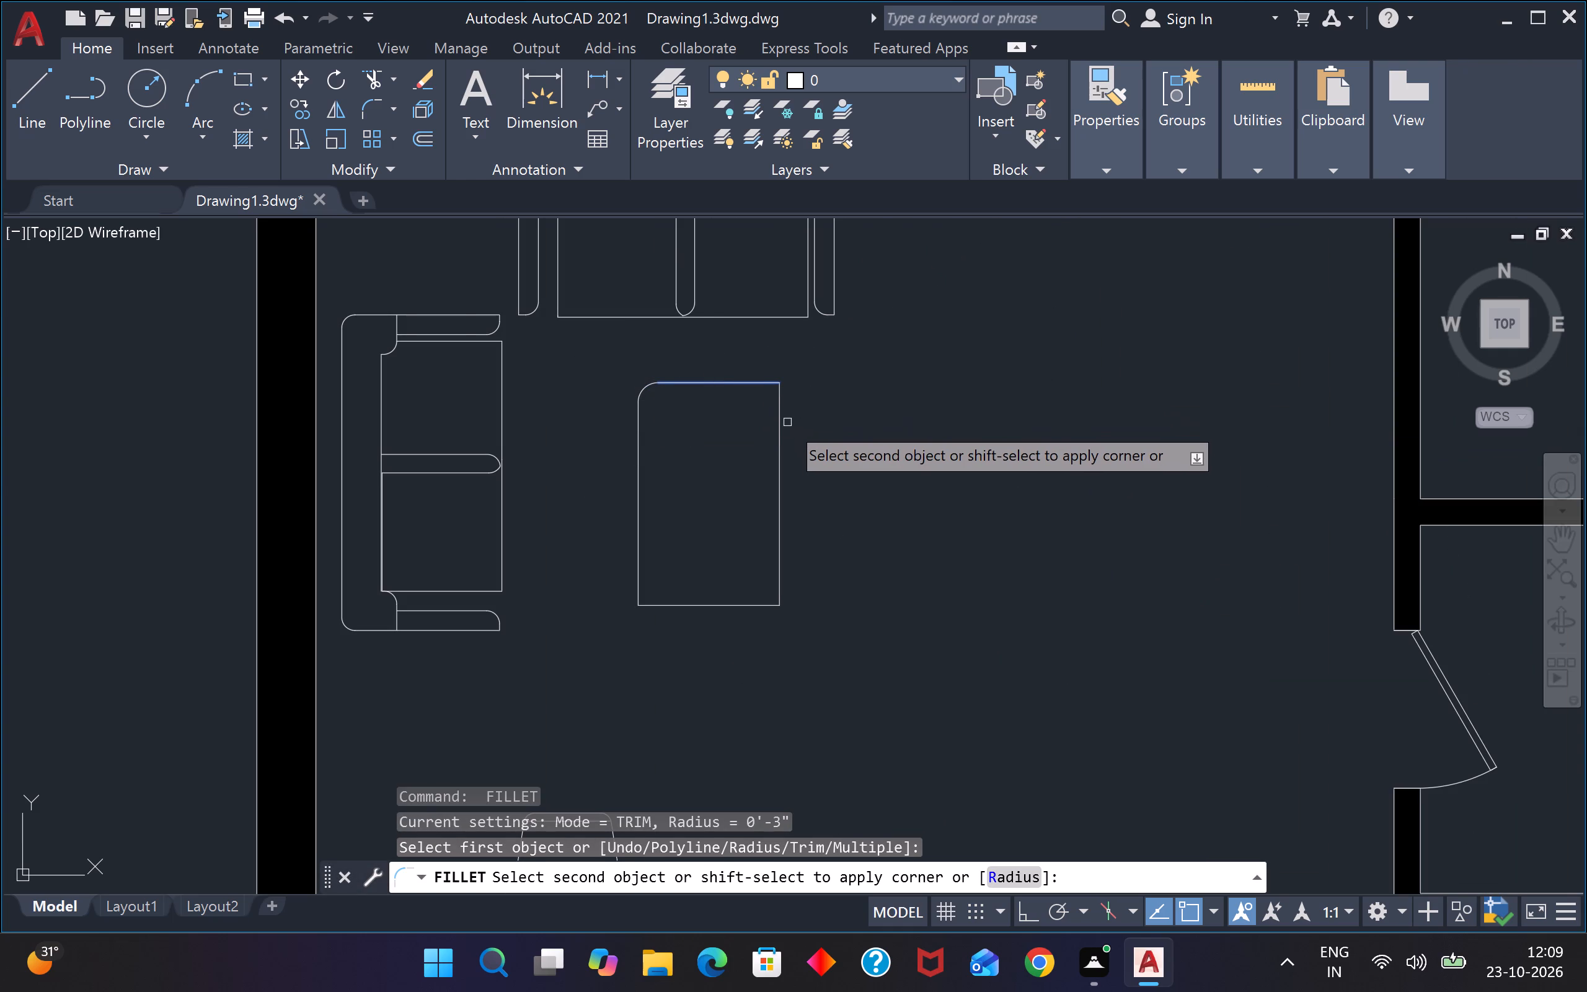
click(782, 425)
key(space)
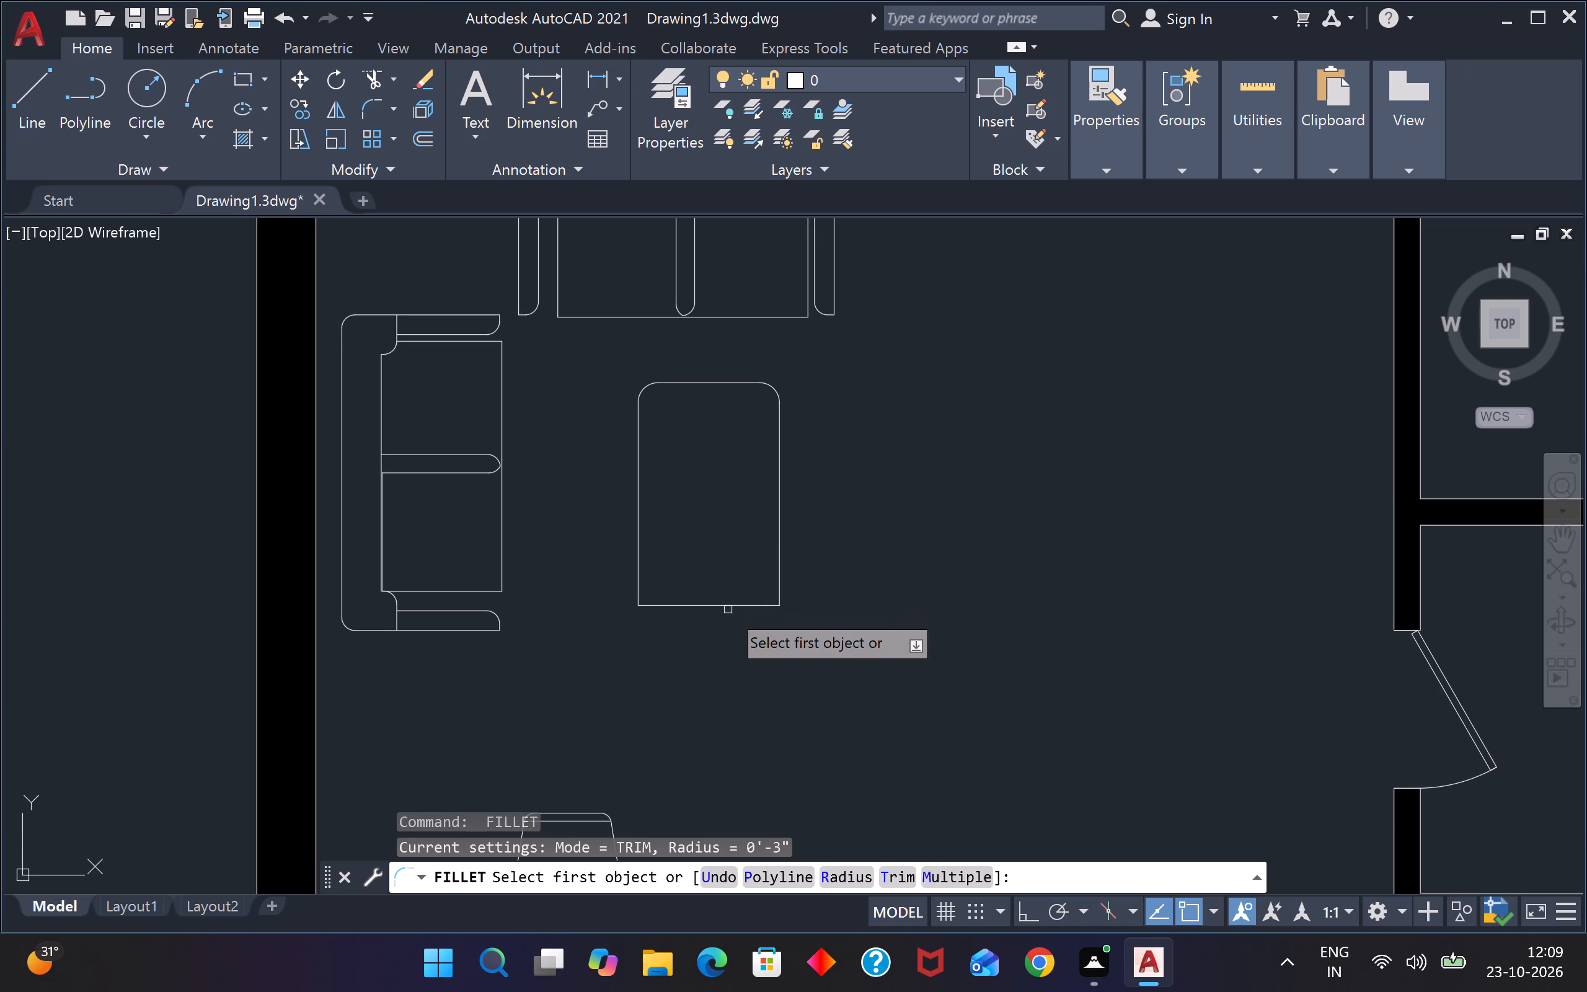
click(732, 606)
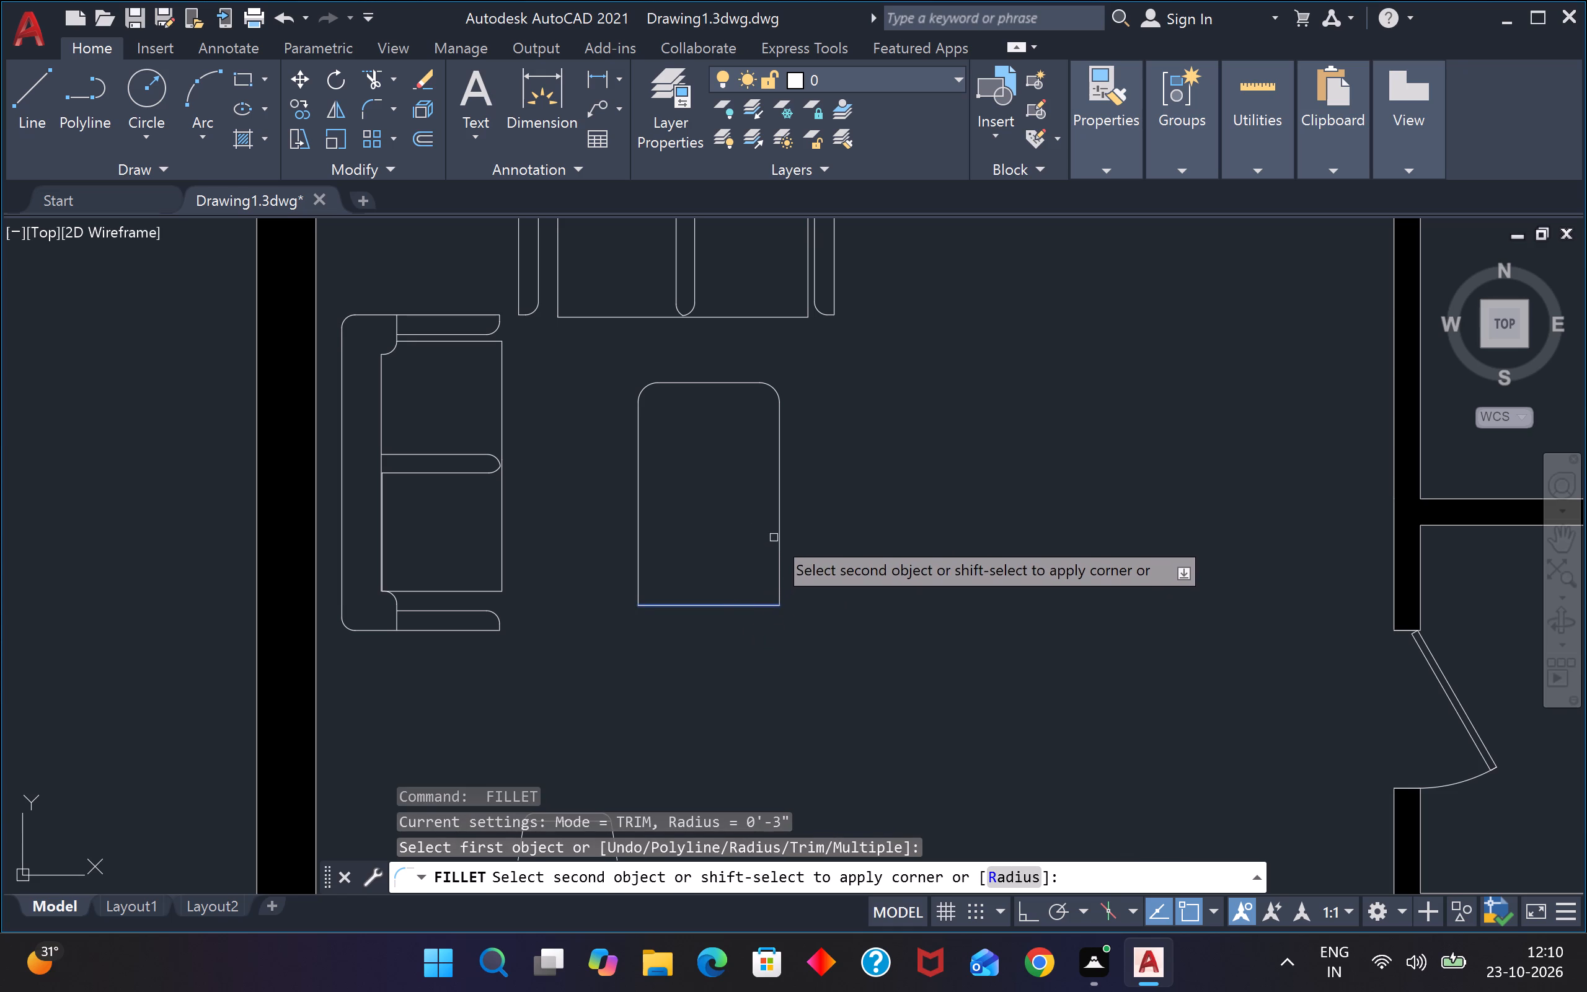
click(784, 527)
click(782, 531)
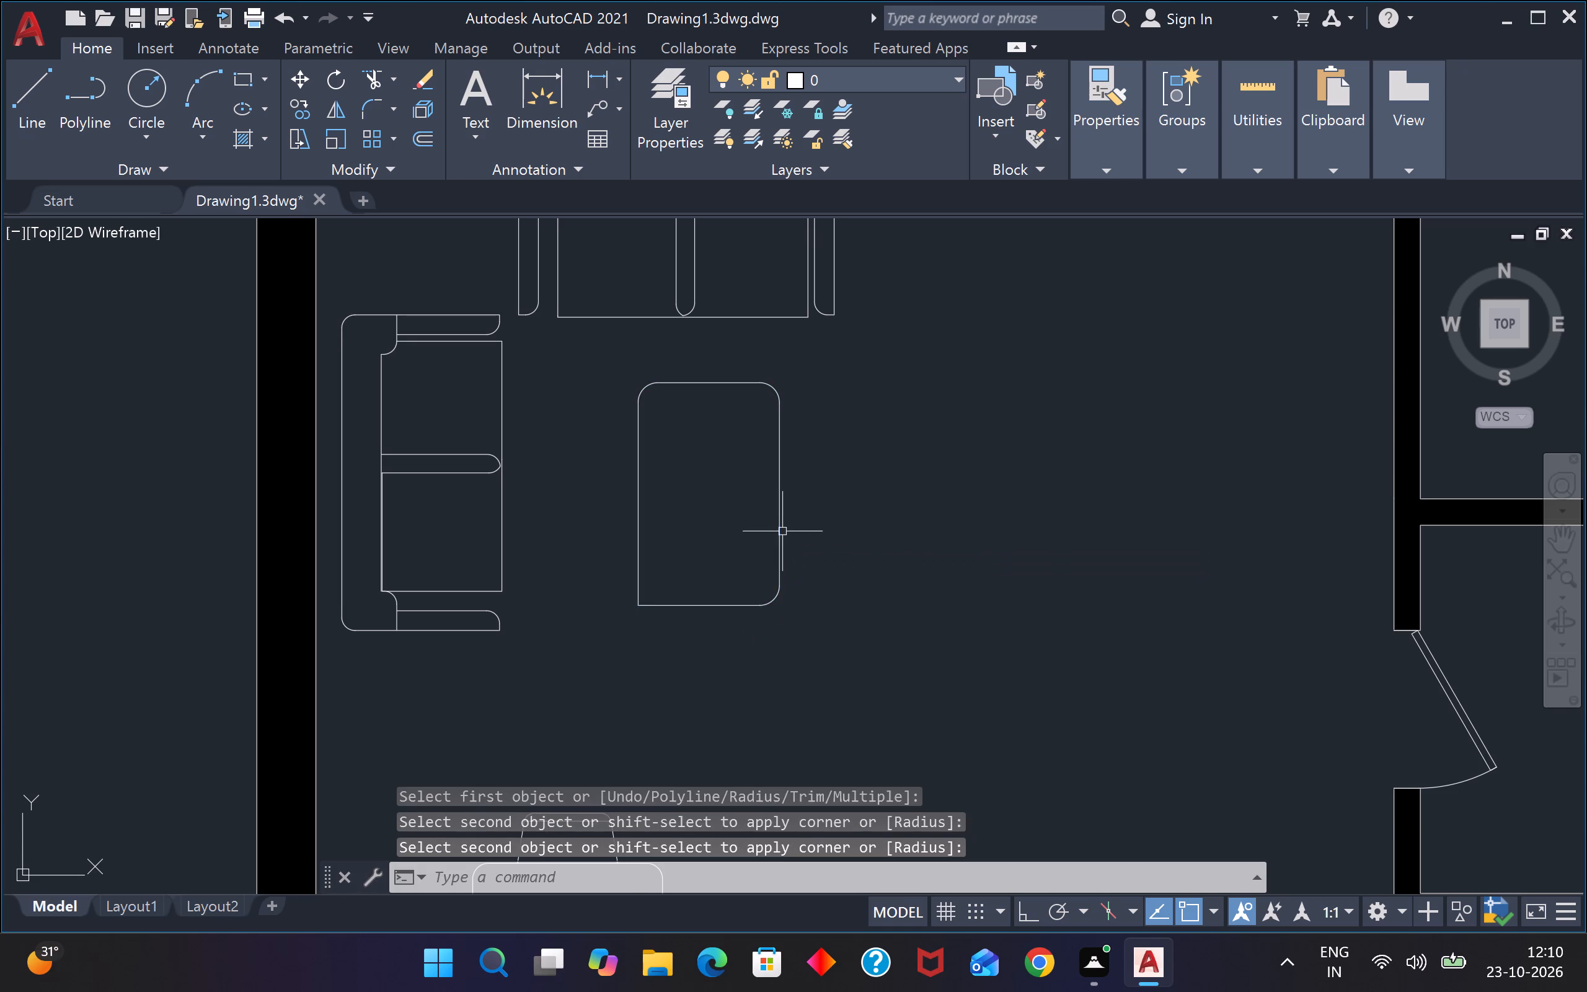
key(space)
click(640, 576)
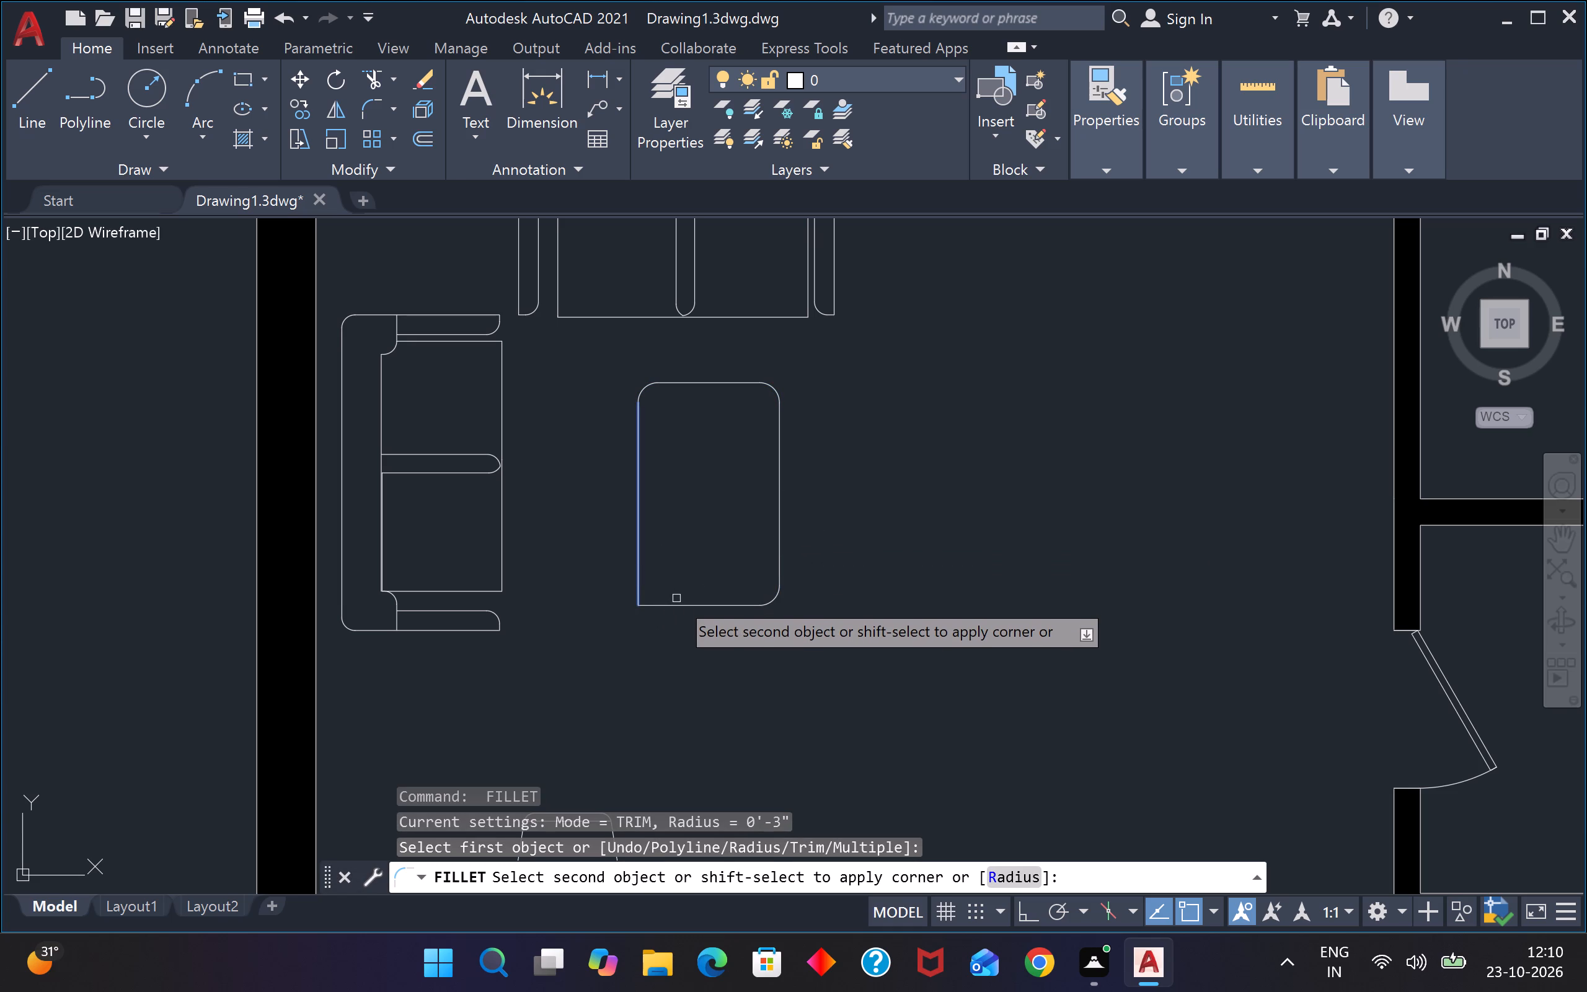
click(692, 604)
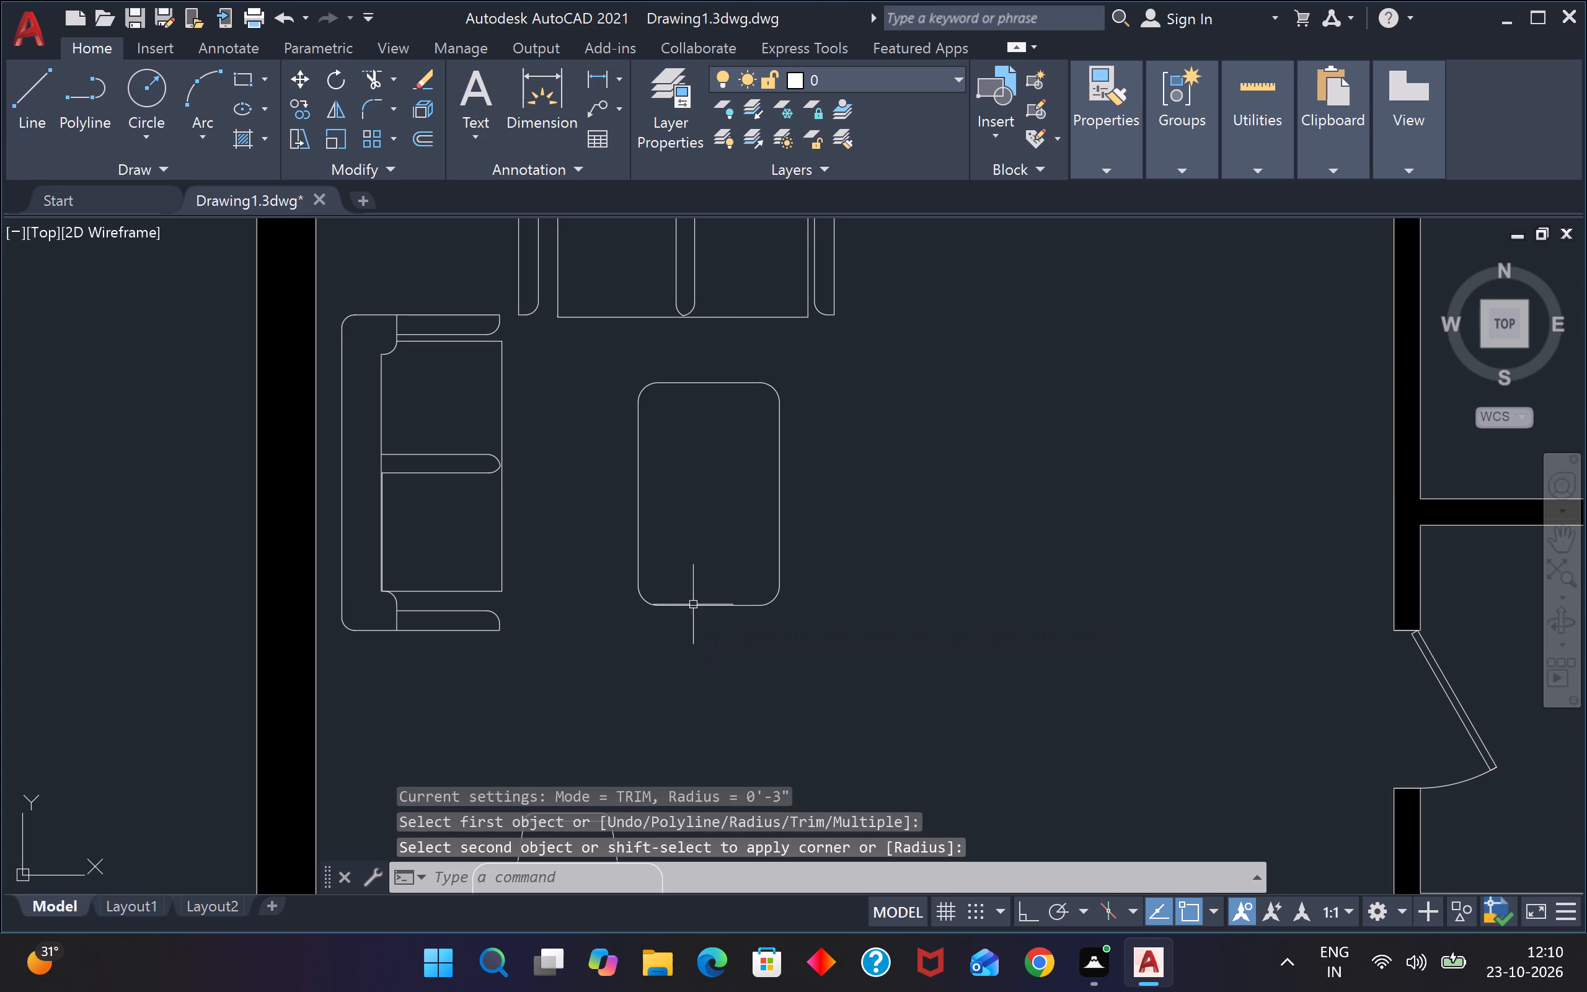
key(space)
key(space)
Fillet the two front seat corners of the sofa along the living area's outer wall with a 3" radius.
scroll(826, 490, down, 4)
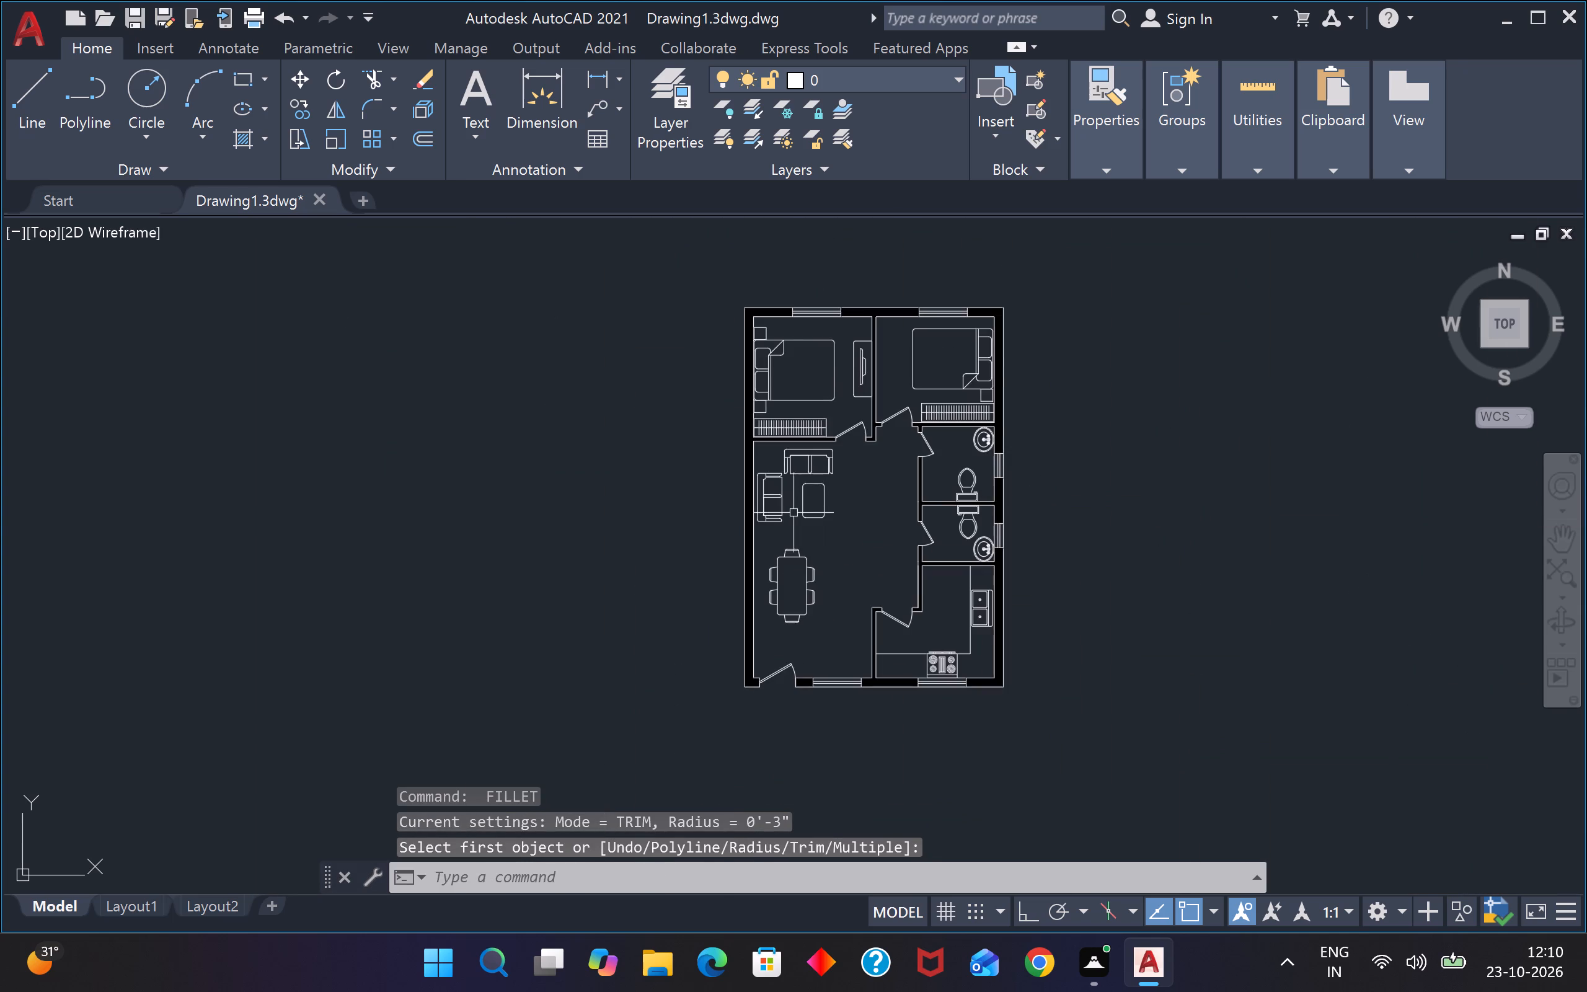
scroll(784, 507, up, 3)
key(space)
scroll(758, 517, up, 3)
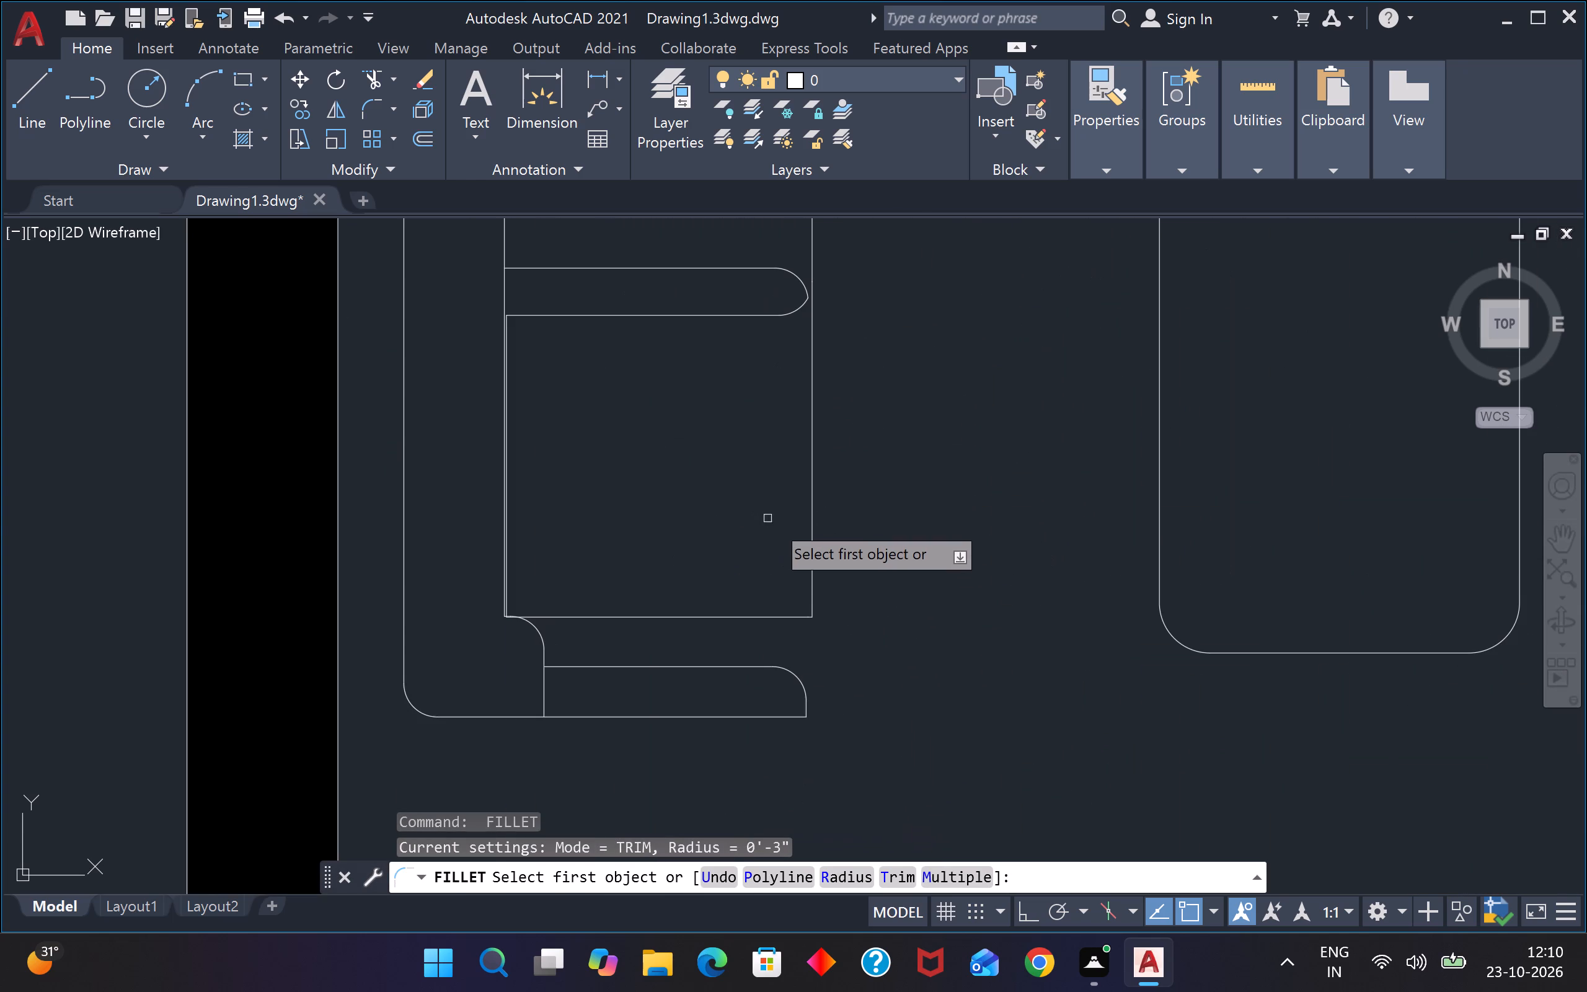
click(811, 551)
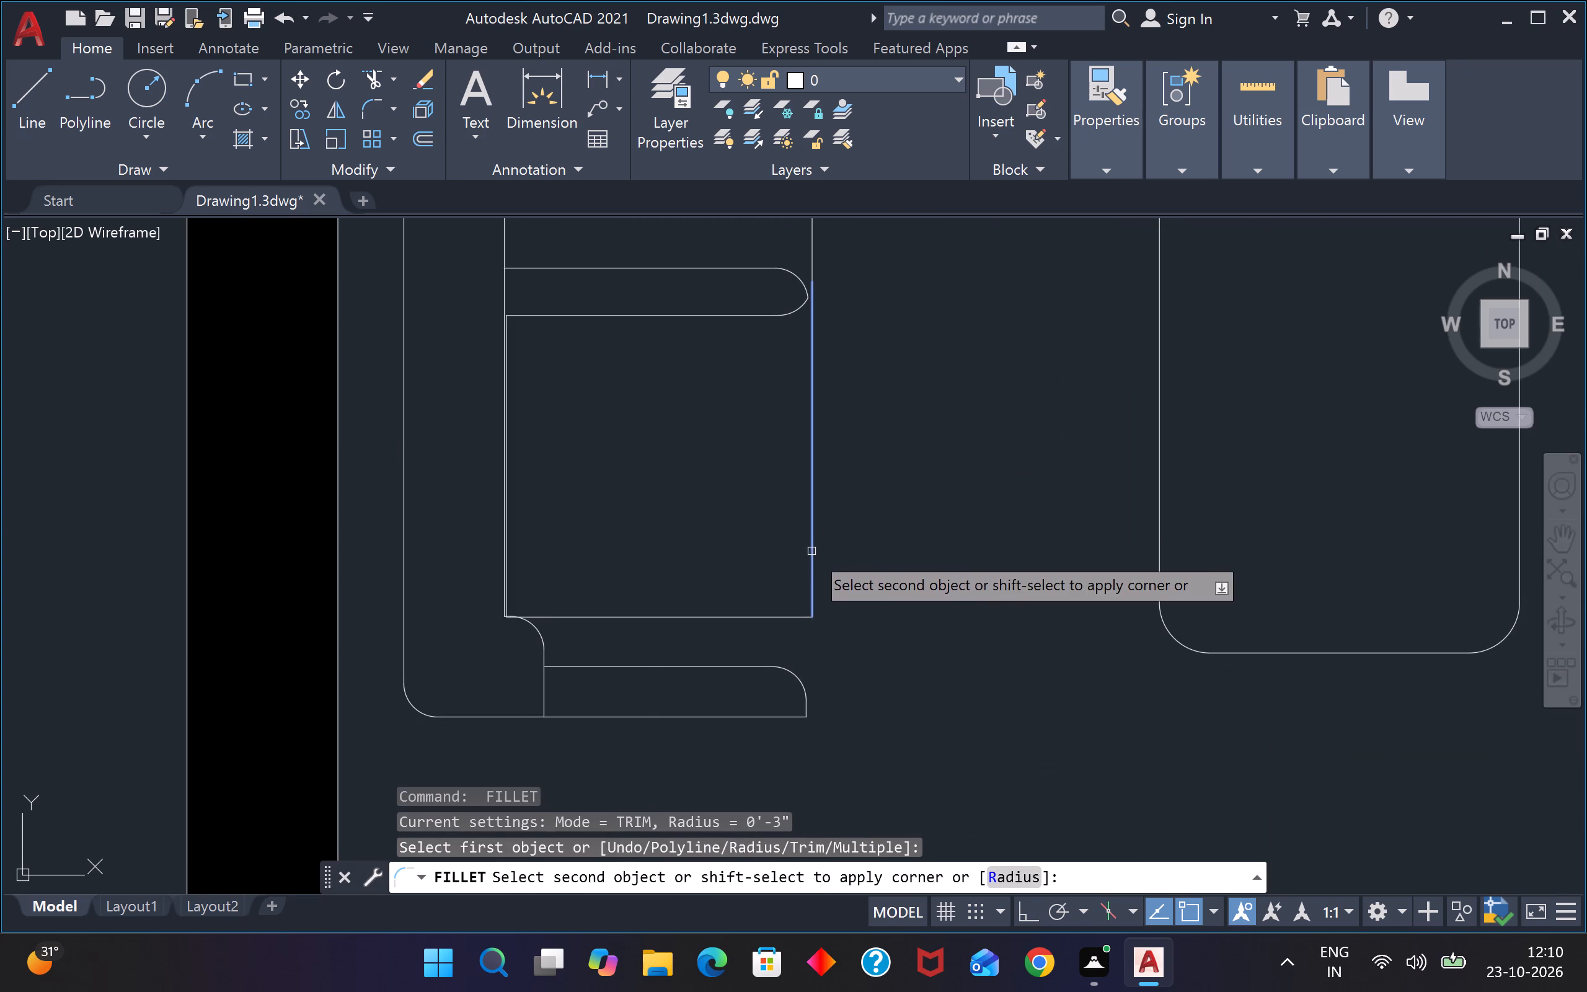
click(772, 619)
scroll(772, 619, down, 3)
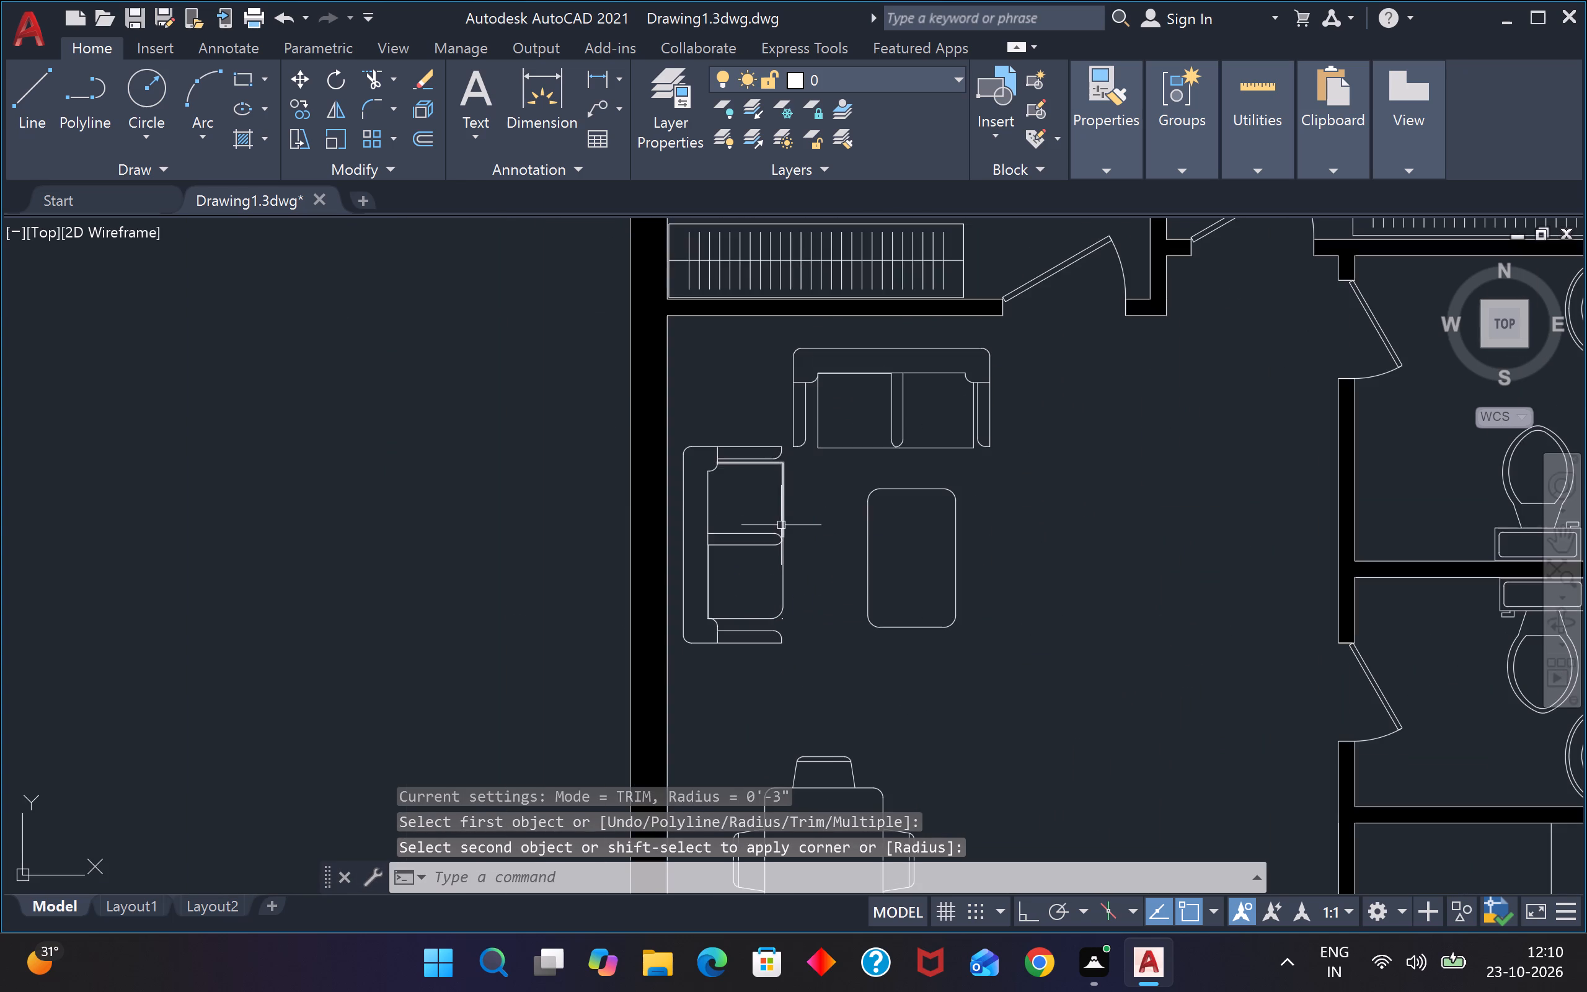
scroll(782, 492, up, 4)
key(space)
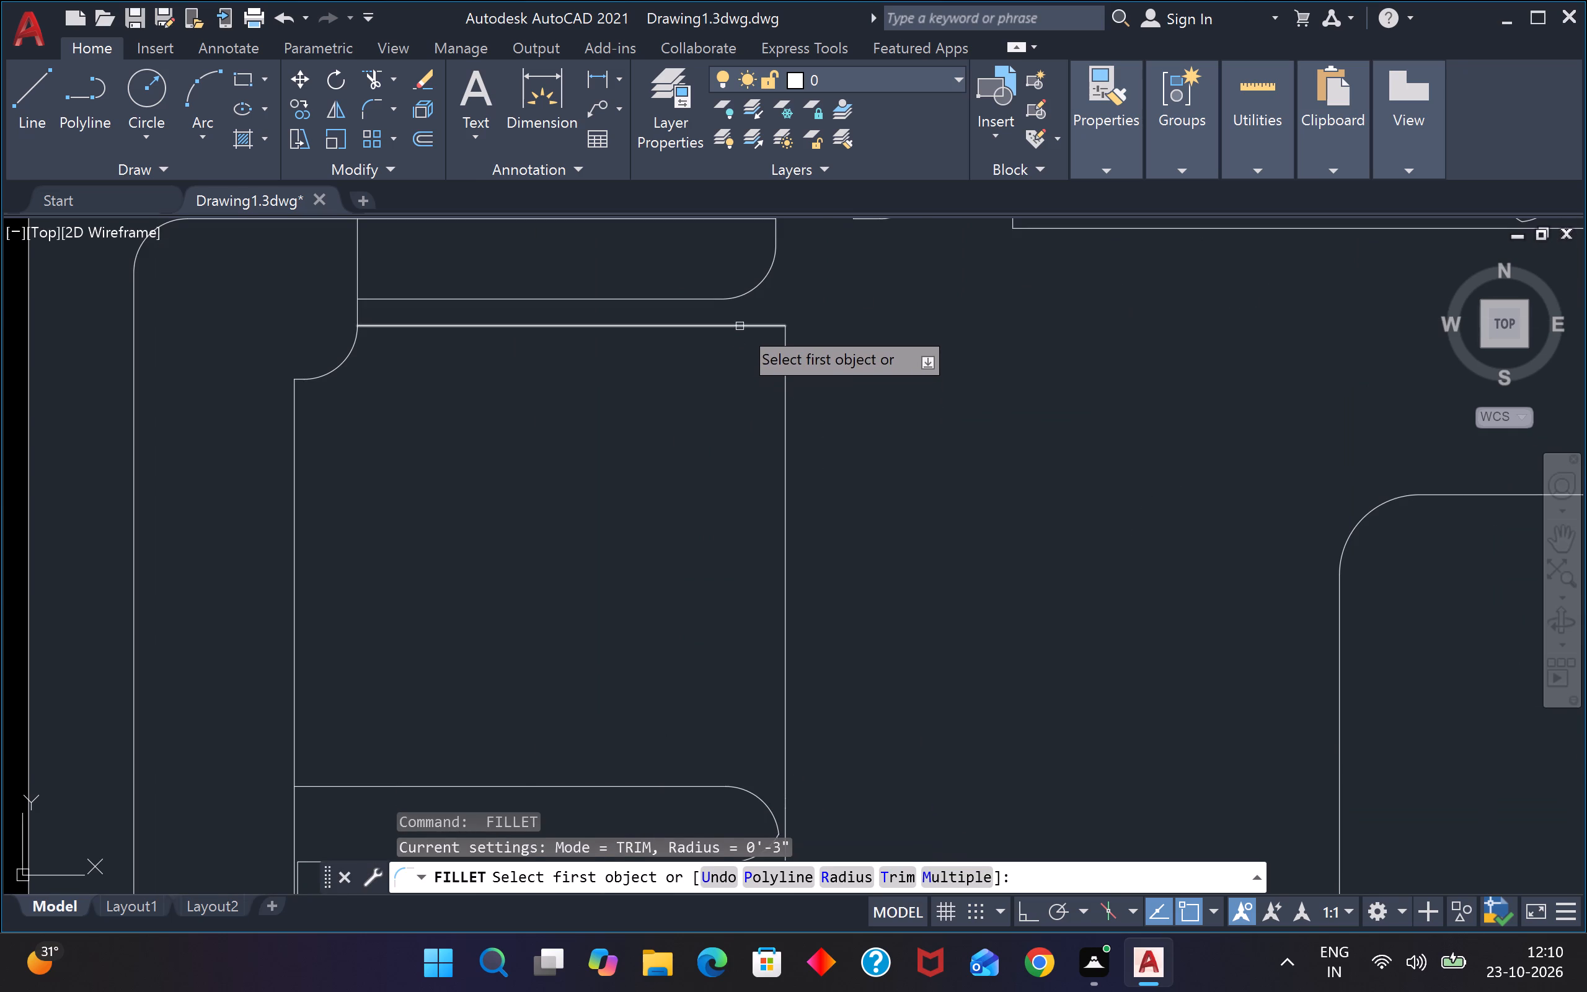
click(740, 326)
click(786, 377)
Fillet the two front seat corners of the sofa below the bedroom wall with a 3" radius.
scroll(788, 377, down, 4)
scroll(824, 420, down, 1)
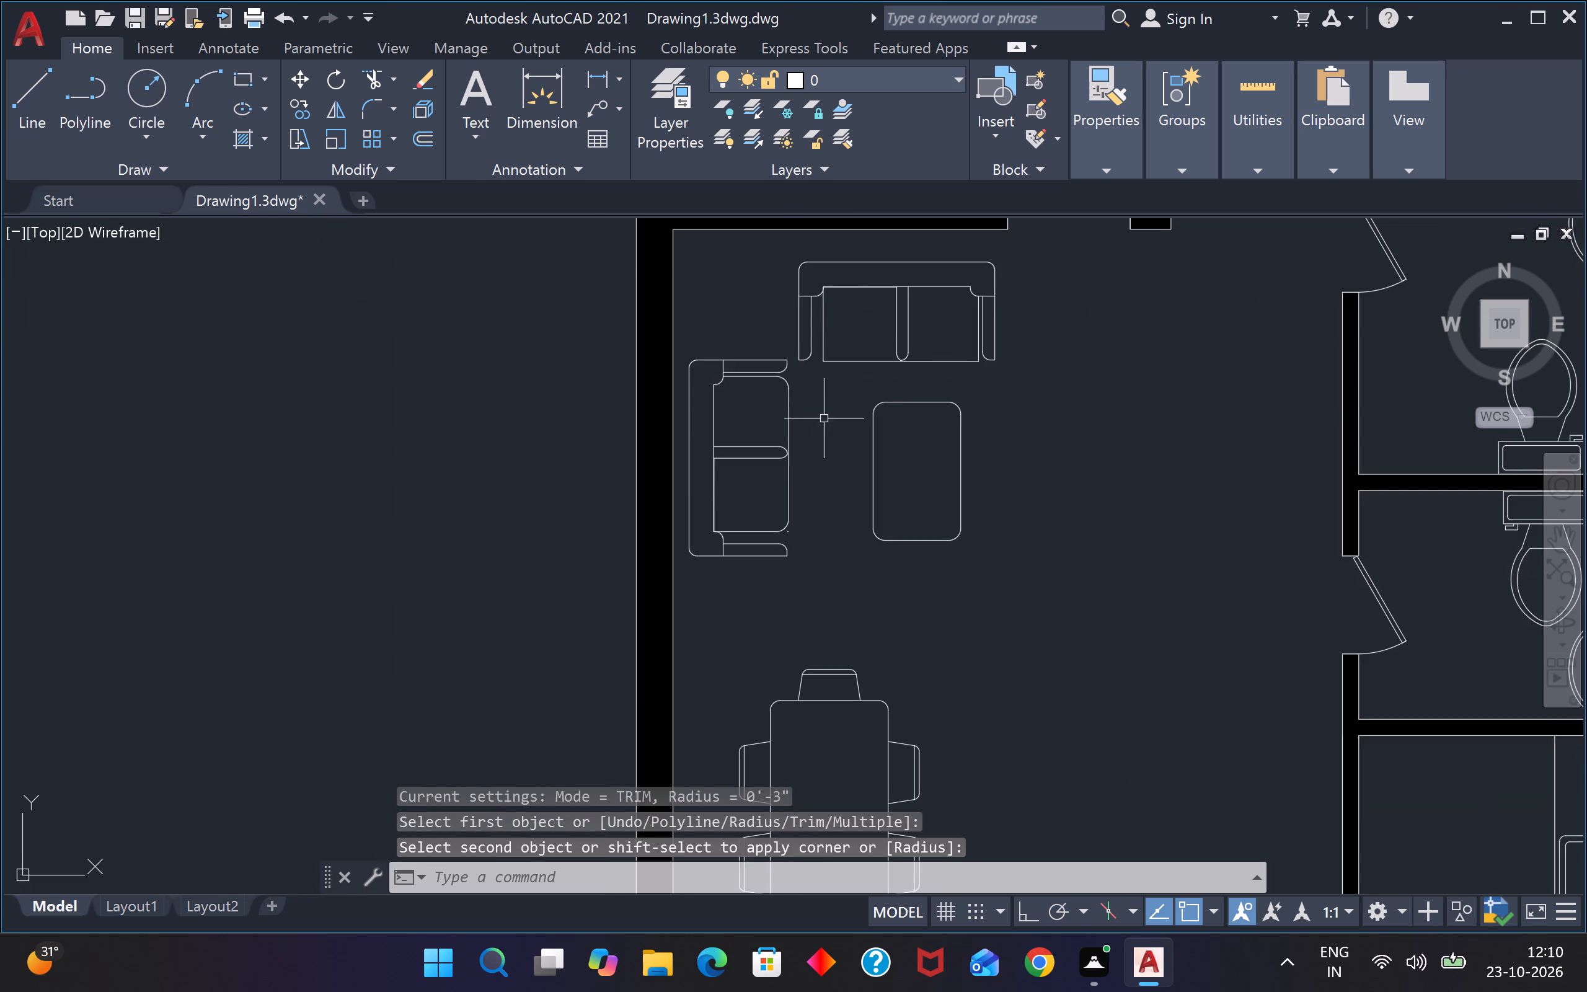
scroll(828, 424, down, 1)
scroll(841, 386, up, 3)
key(space)
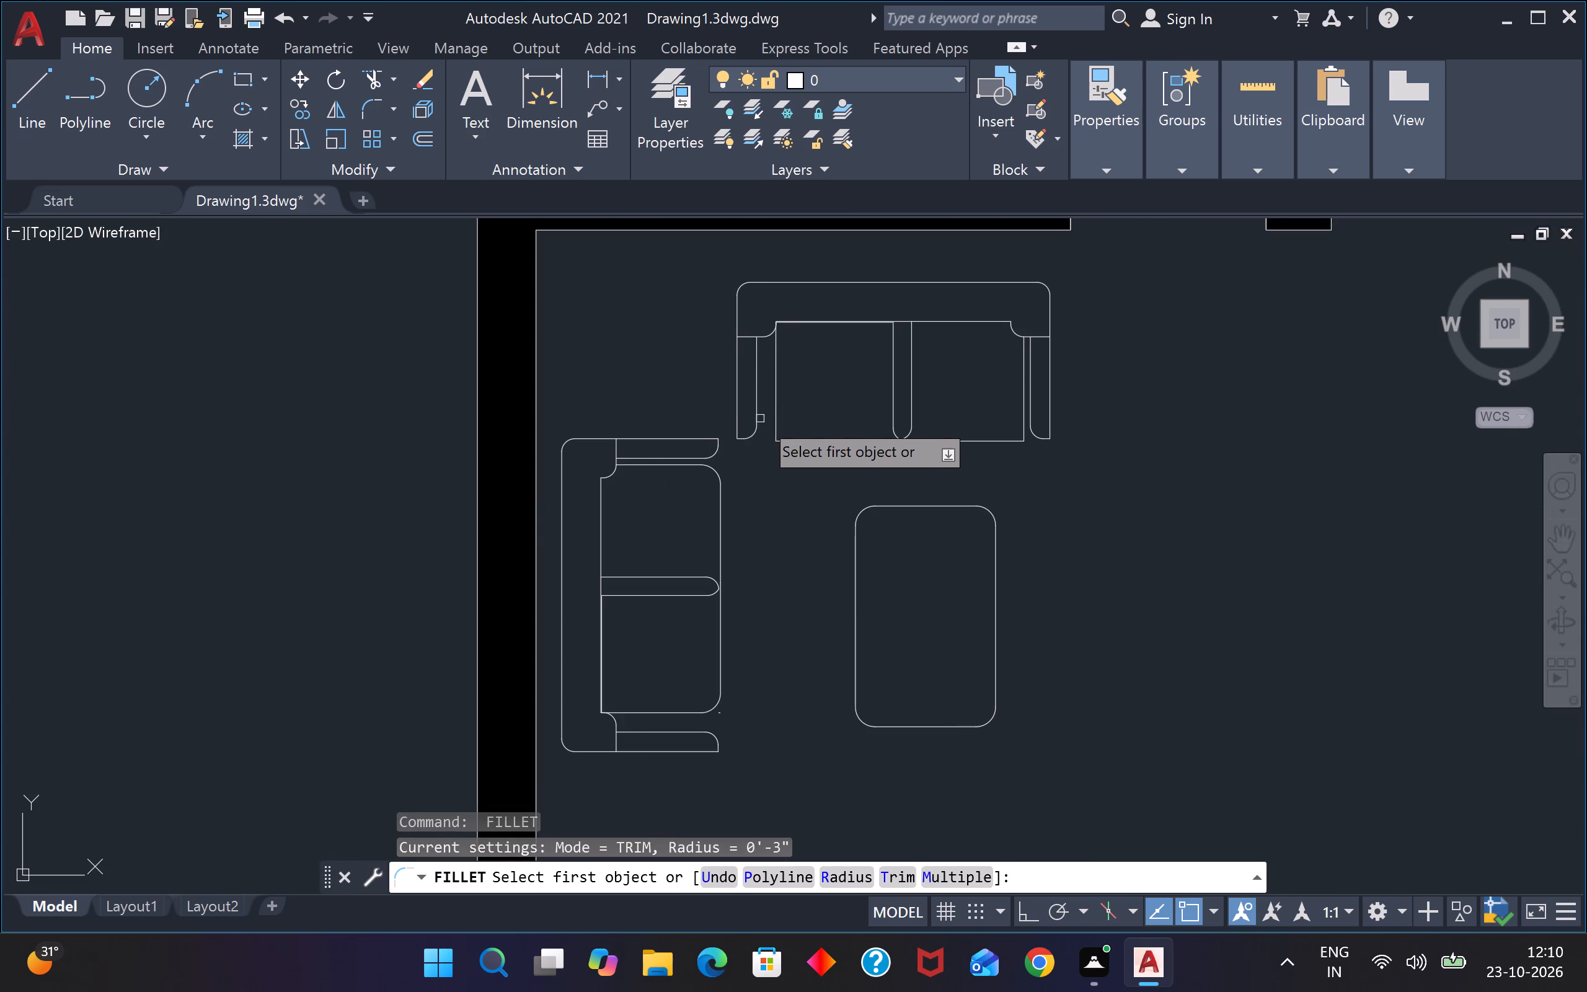
scroll(761, 418, up, 3)
click(820, 456)
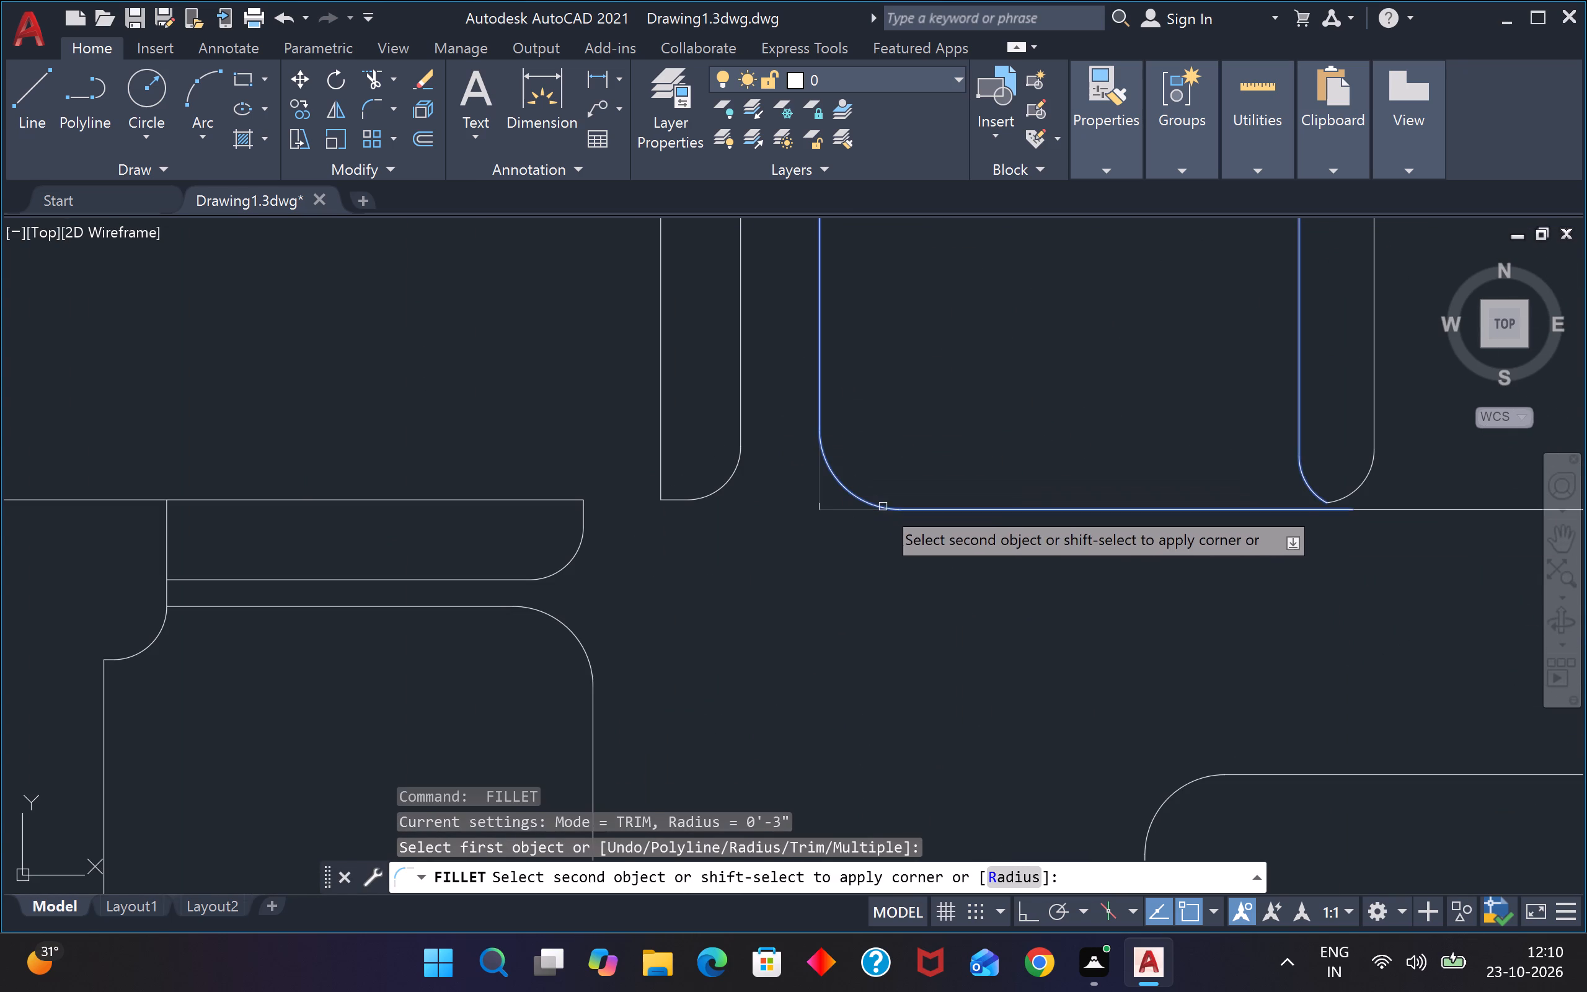
click(883, 506)
scroll(888, 507, down, 3)
key(space)
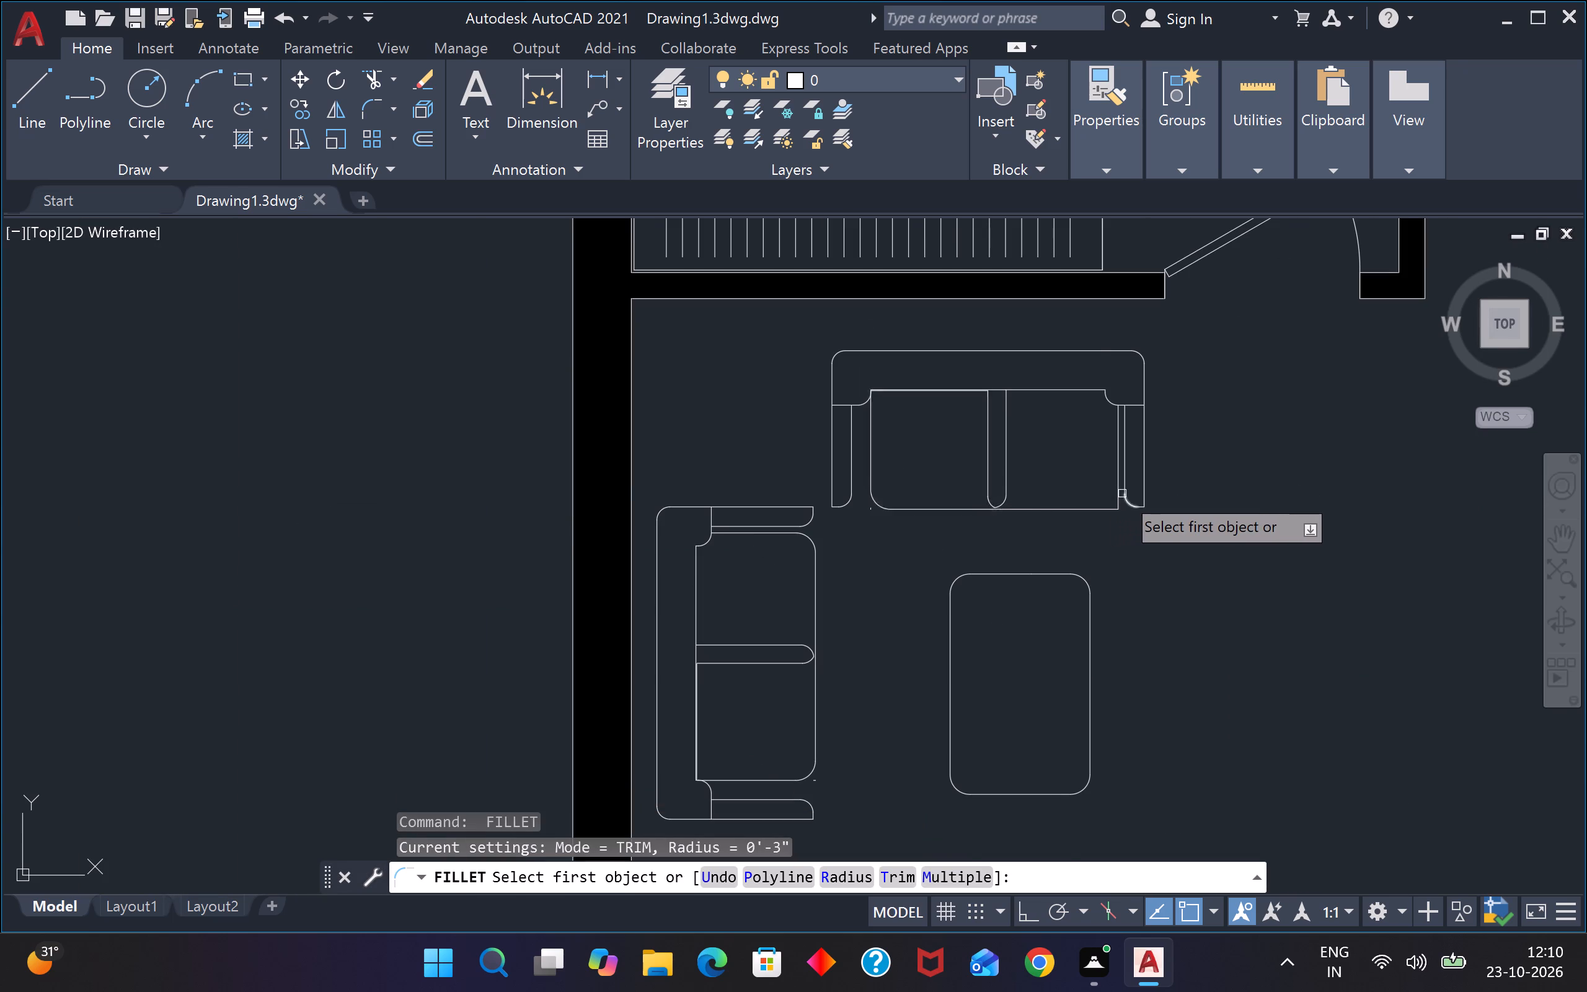
scroll(1122, 494, up, 3)
click(1108, 508)
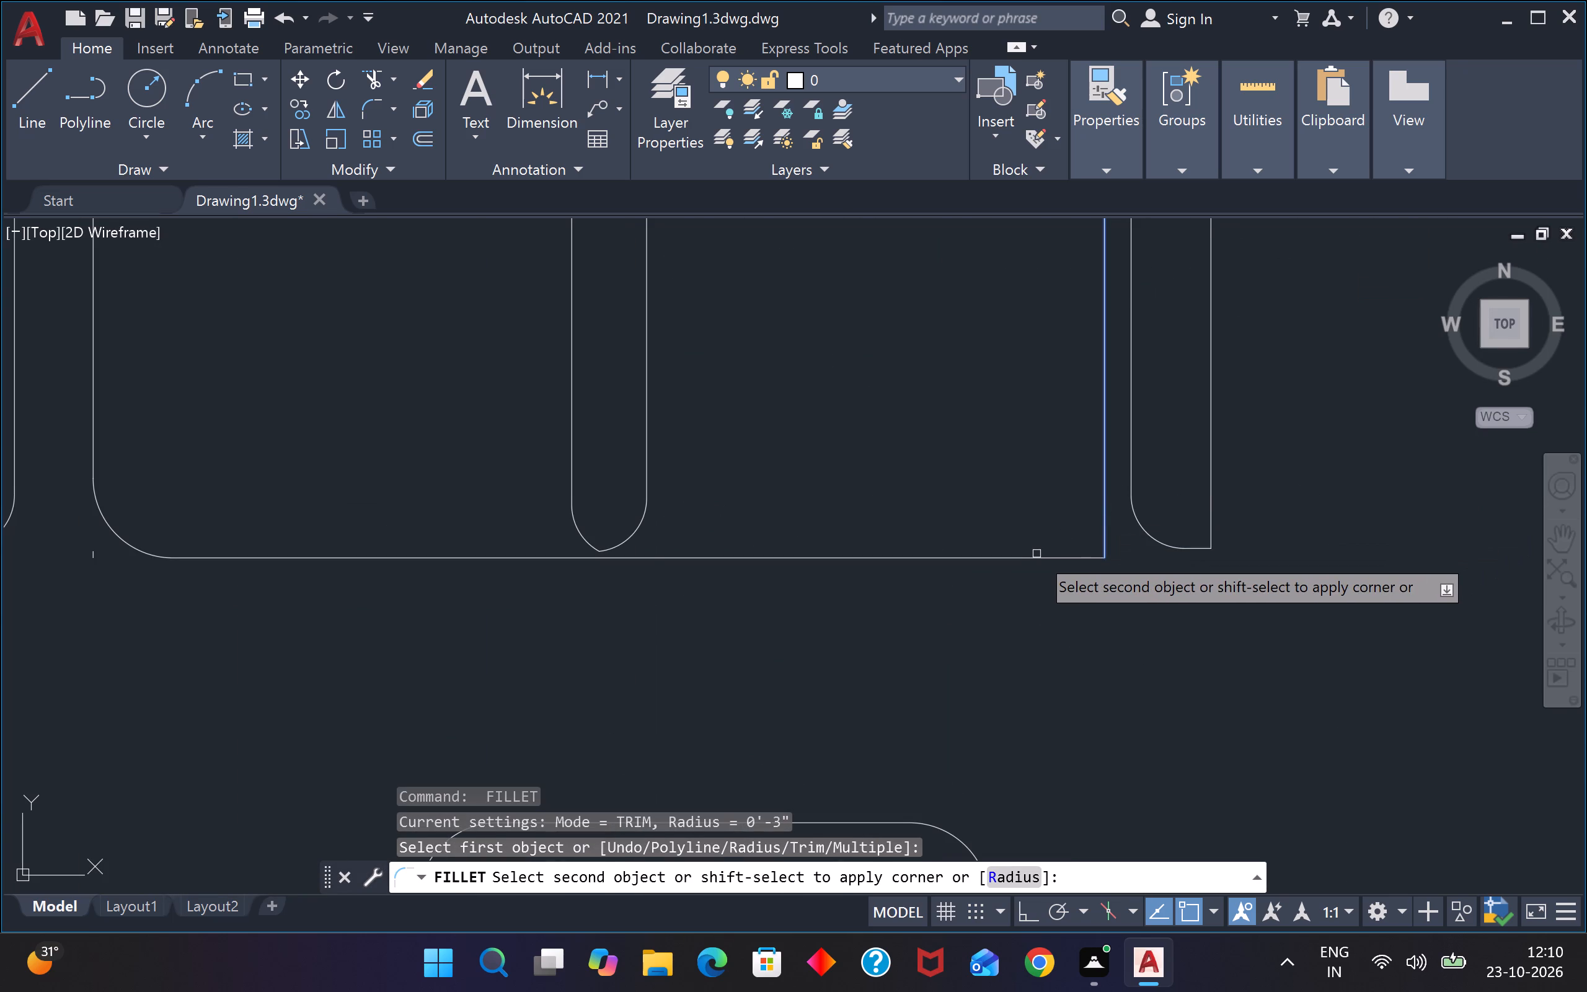
click(1035, 556)
Delete the leftover line stub beside the rounded seat corner of the sofa below the bedroom wall.
scroll(1037, 547, down, 3)
scroll(797, 556, up, 3)
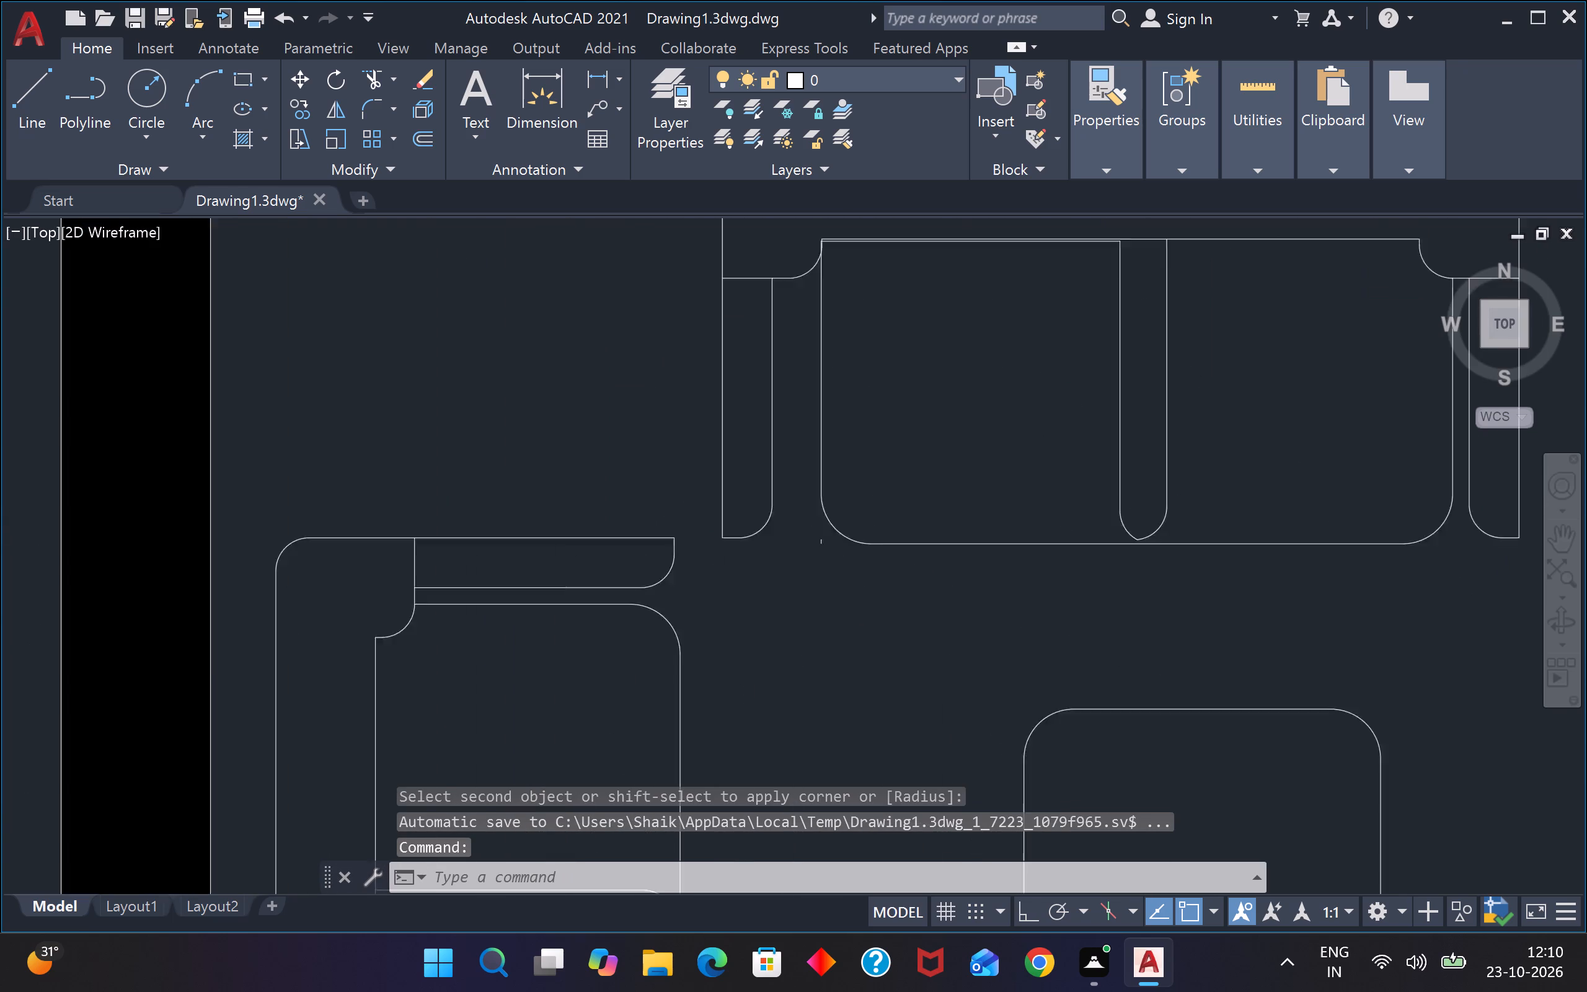
scroll(849, 519, up, 3)
drag(848, 519, 842, 527)
click(717, 627)
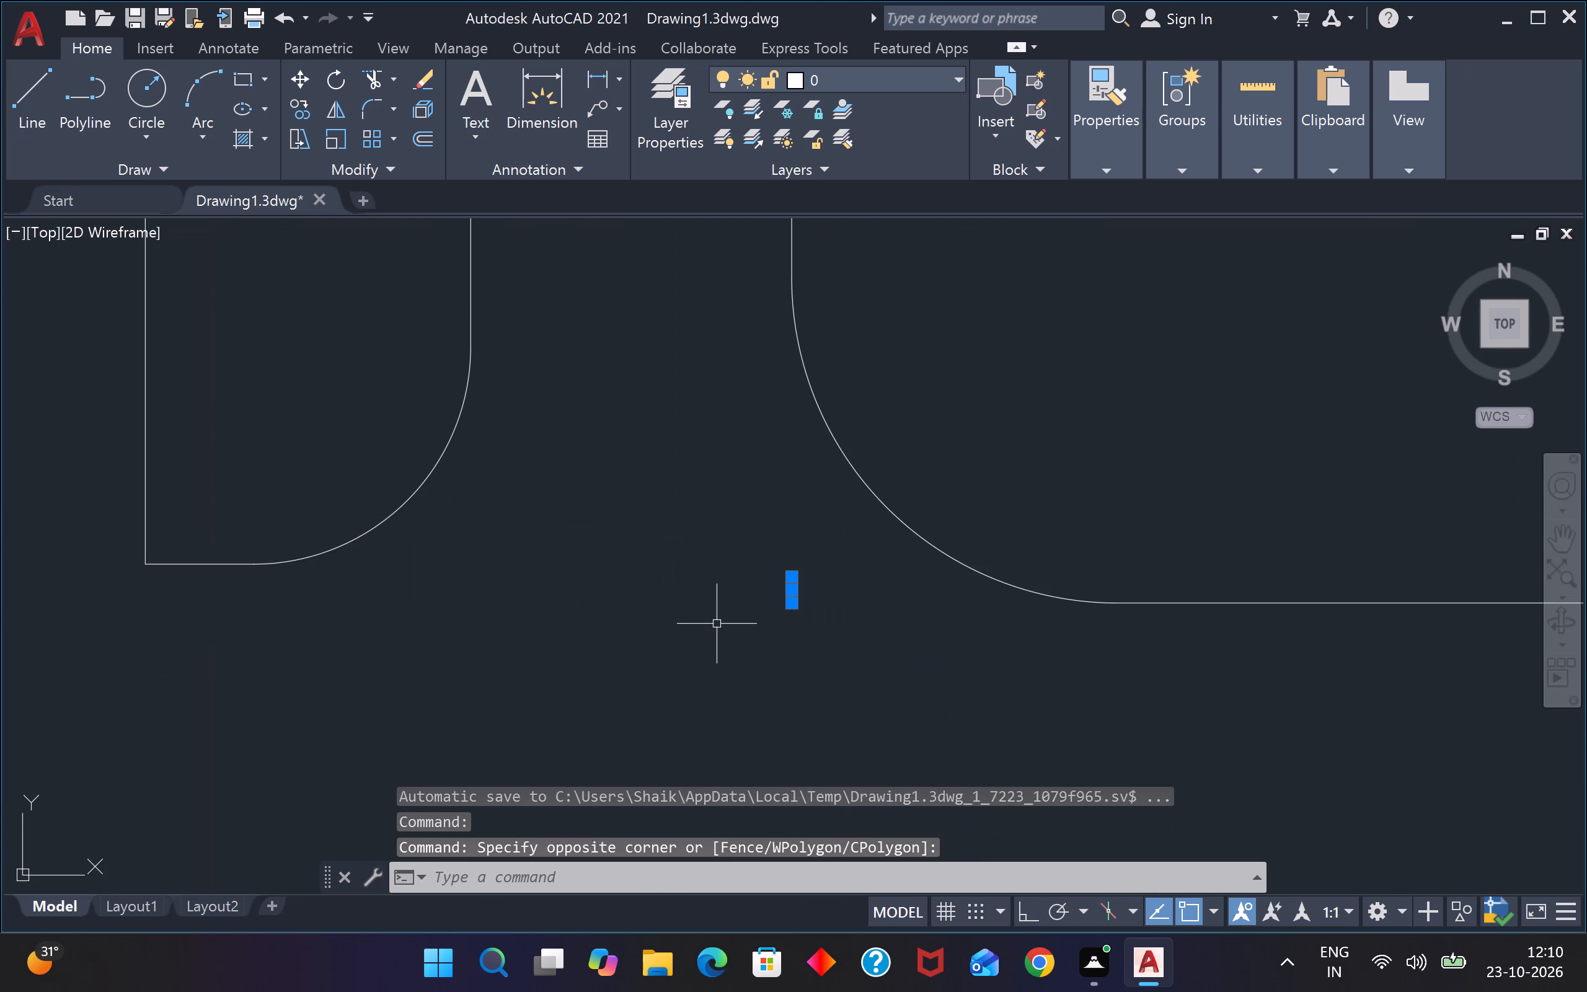
key(Delete)
Open the four-burner stove block definition for editing from the stove on the kitchen counter.
scroll(792, 552, down, 8)
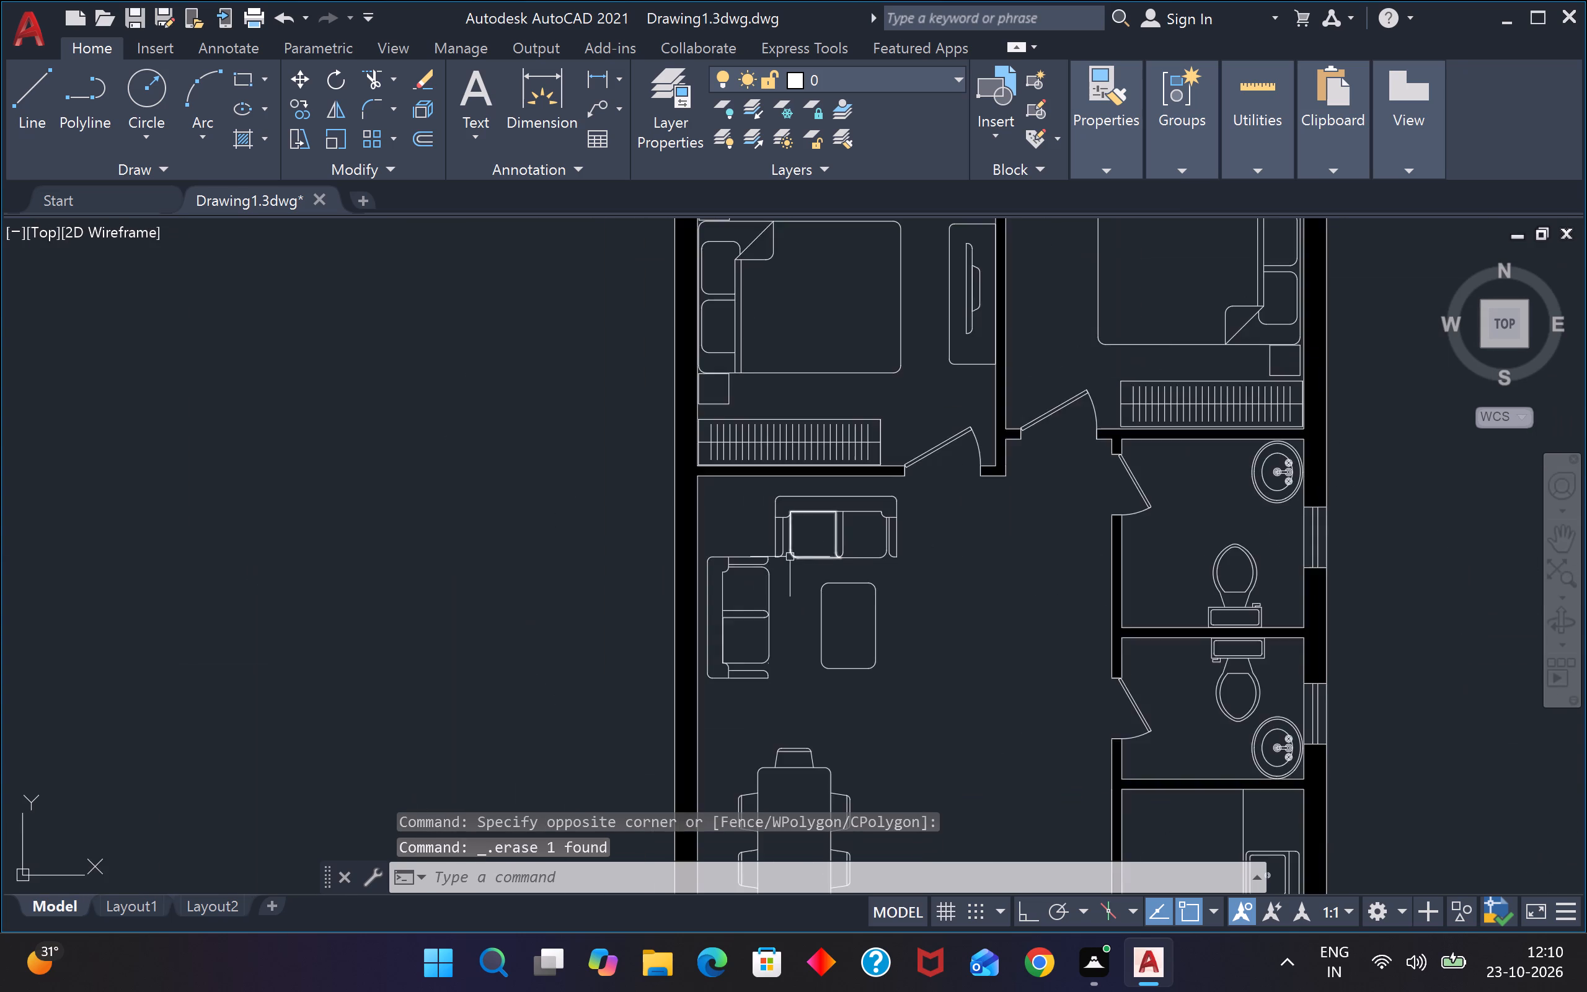
scroll(851, 552, down, 3)
scroll(895, 613, up, 2)
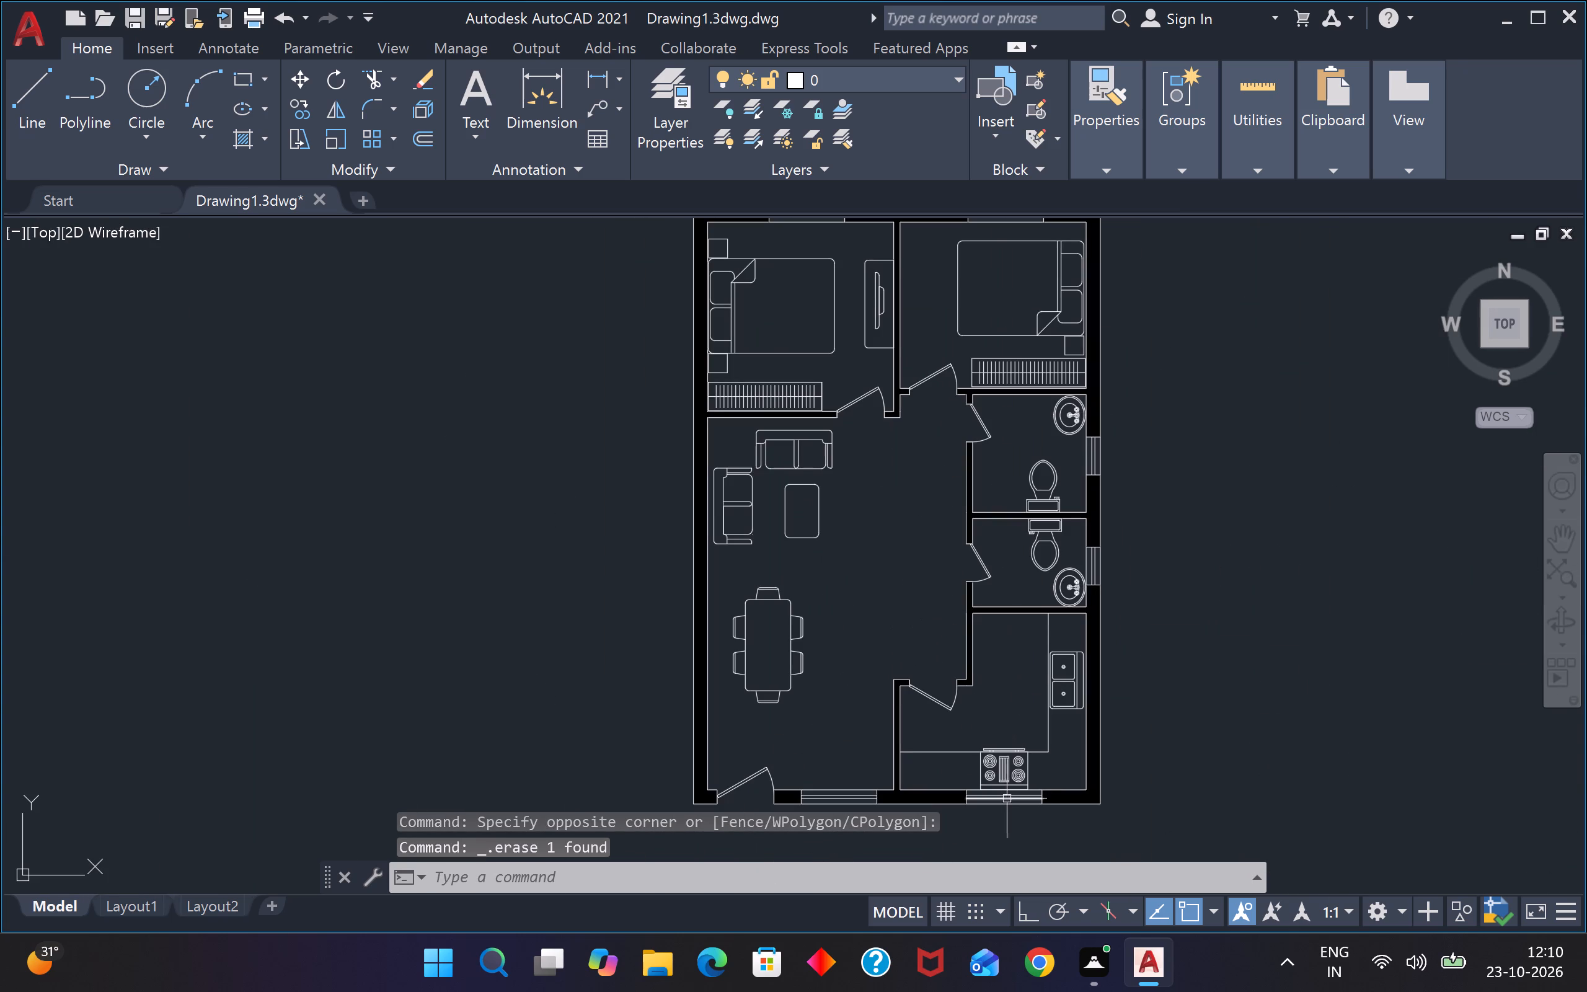
scroll(1017, 767, up, 2)
click(996, 769)
click(996, 764)
double_click(996, 761)
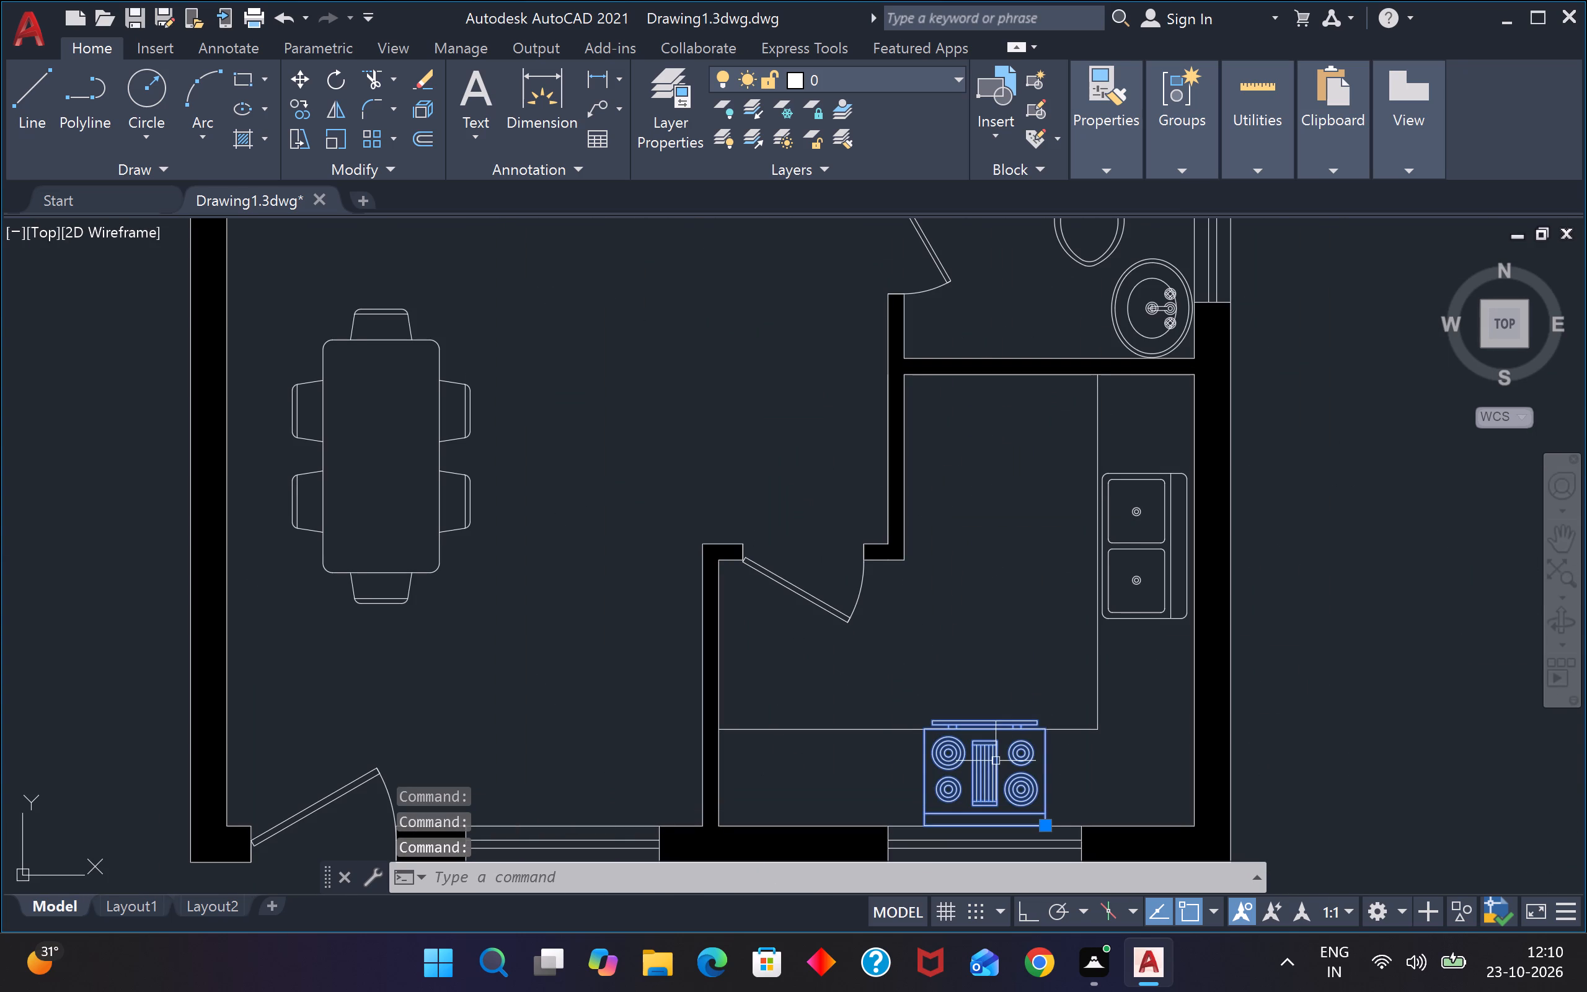
click(763, 631)
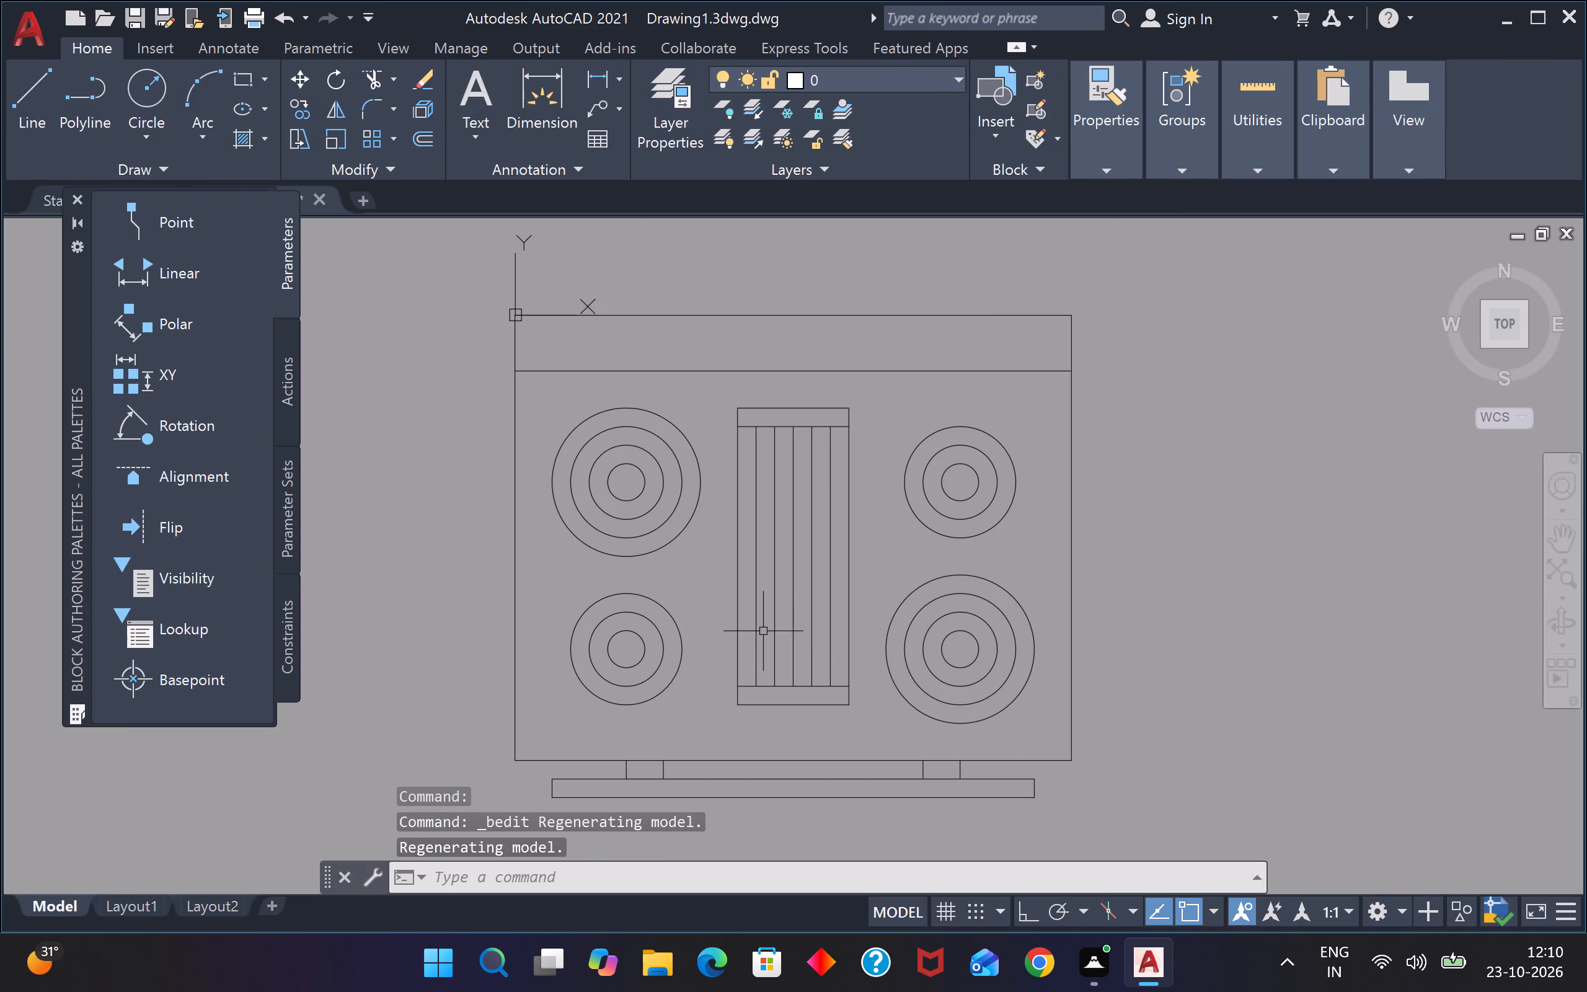
Delete the long handle bar along the stove's front edge.
scroll(806, 616, down, 2)
scroll(800, 675, up, 3)
click(800, 686)
click(790, 705)
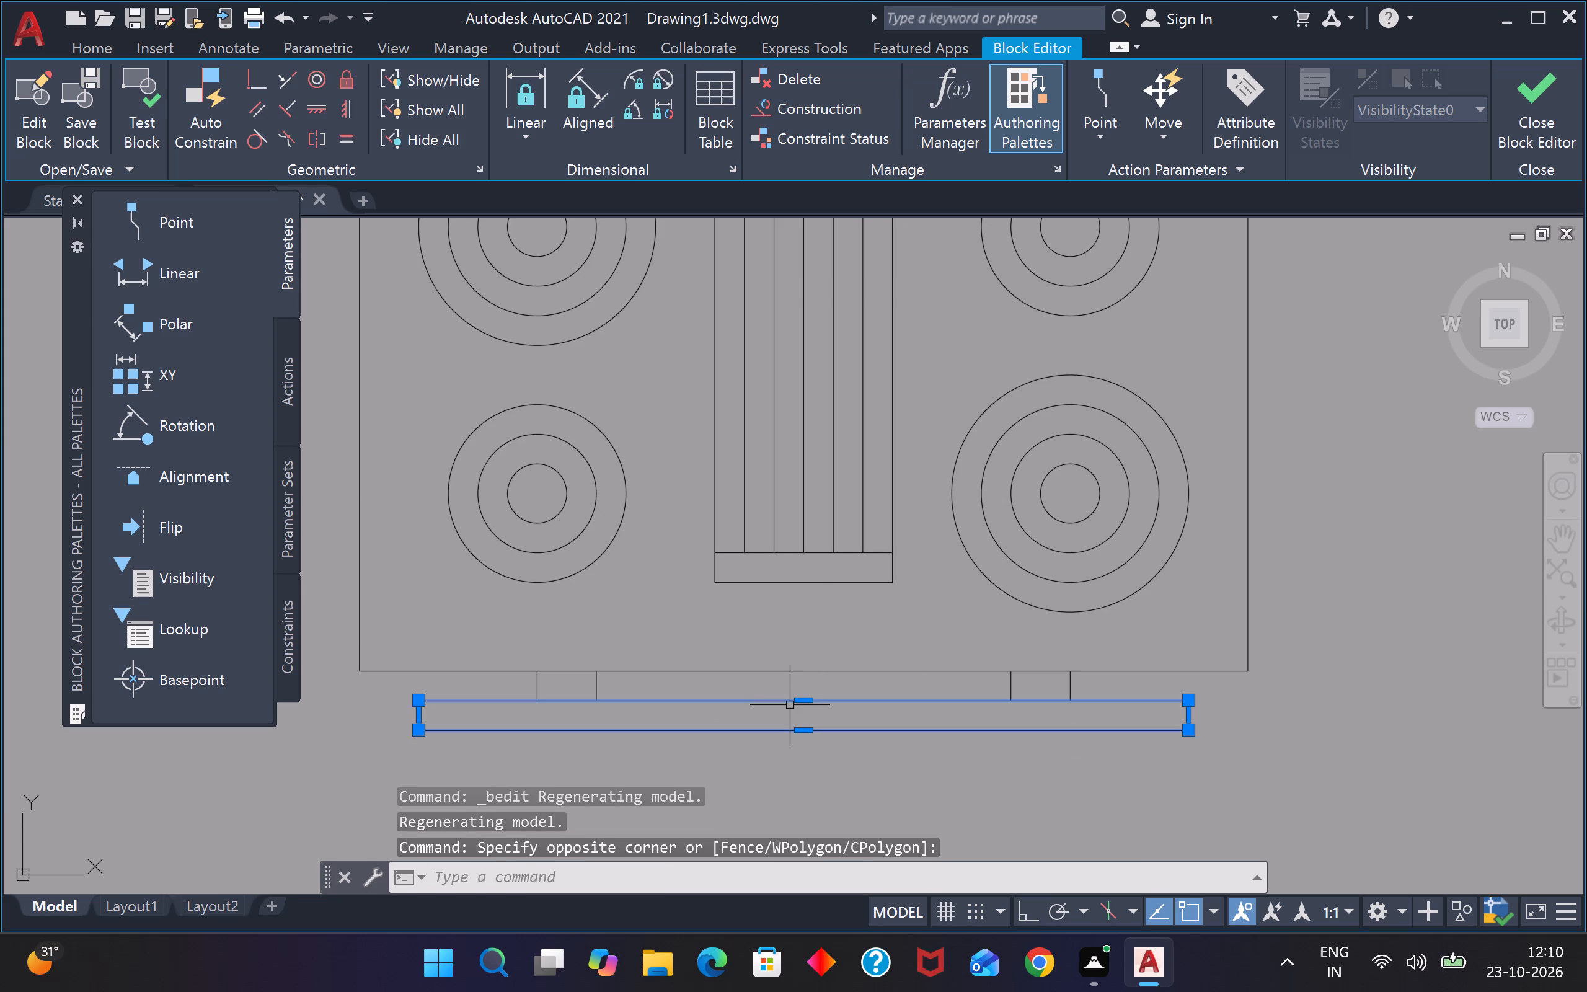
key(Delete)
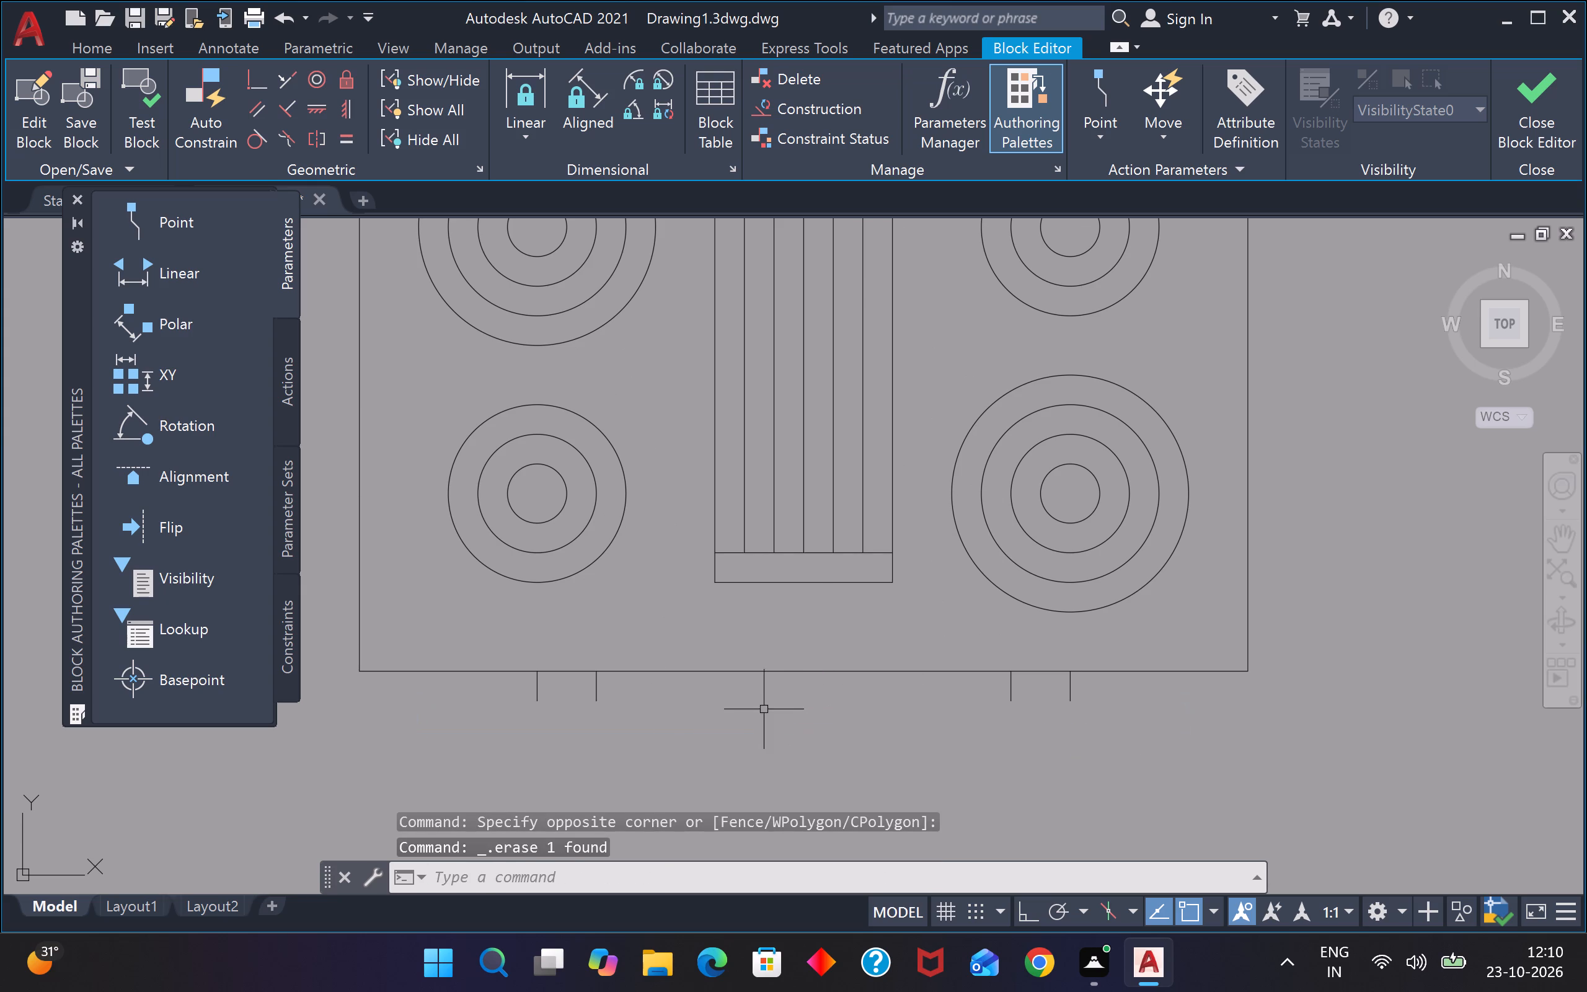
Delete the two pairs of short handle bracket lines projecting from the stove's front edge.
scroll(595, 677, up, 3)
click(616, 688)
click(338, 721)
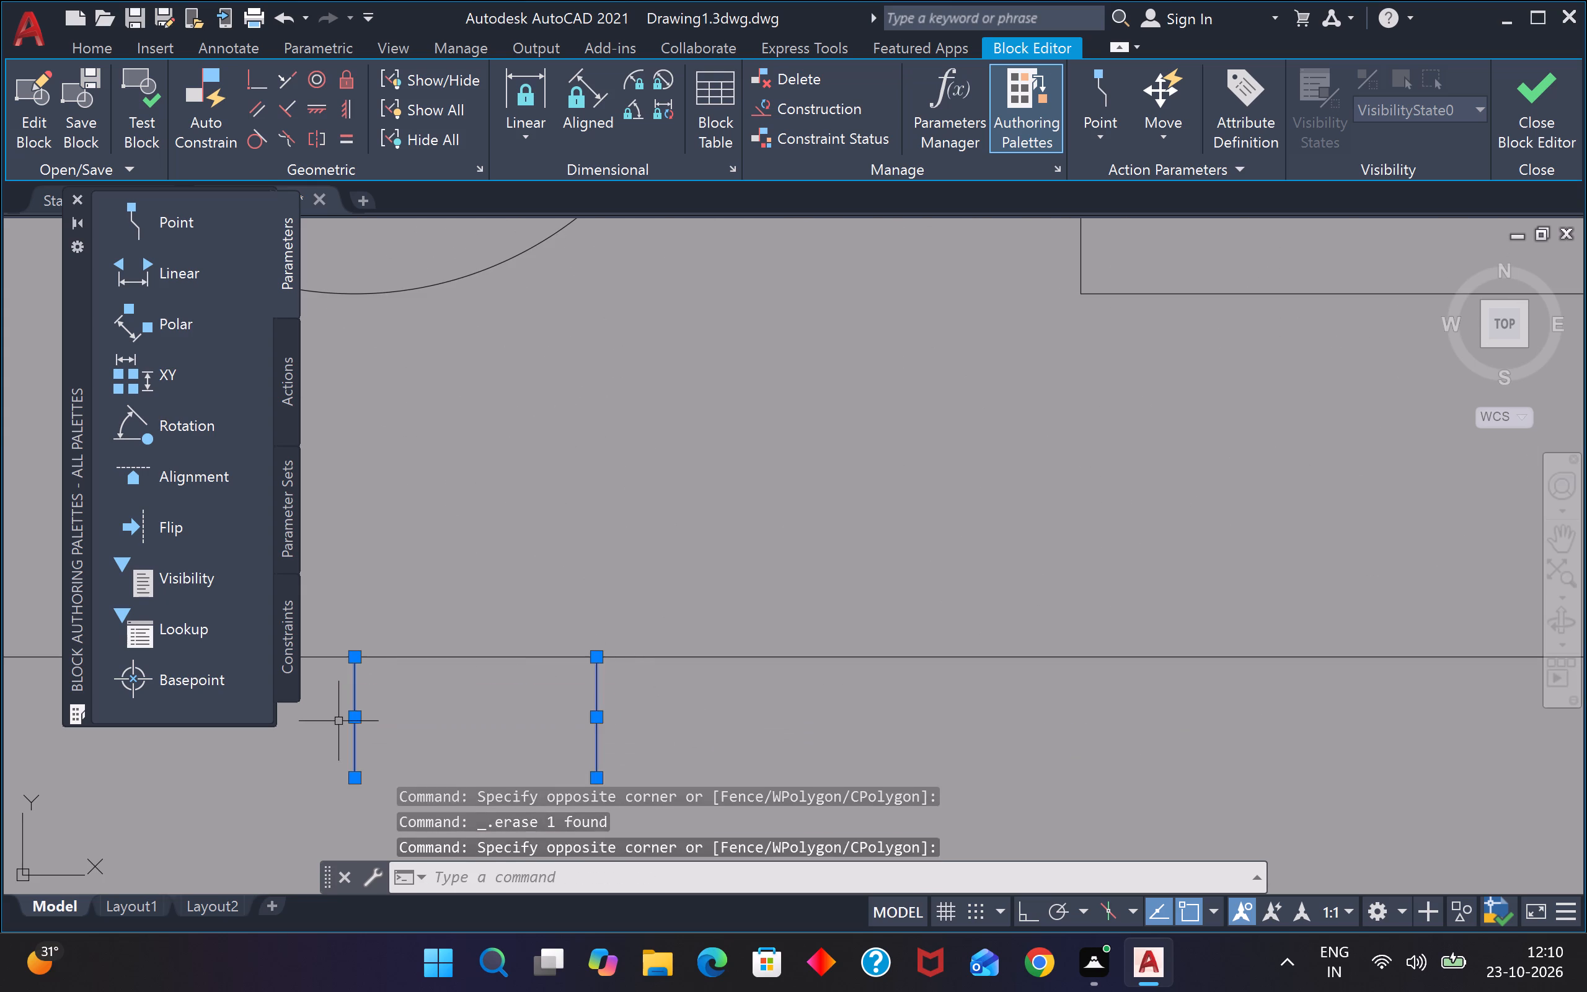
key(Delete)
scroll(638, 692, down, 3)
scroll(764, 699, down, 3)
scroll(842, 707, up, 4)
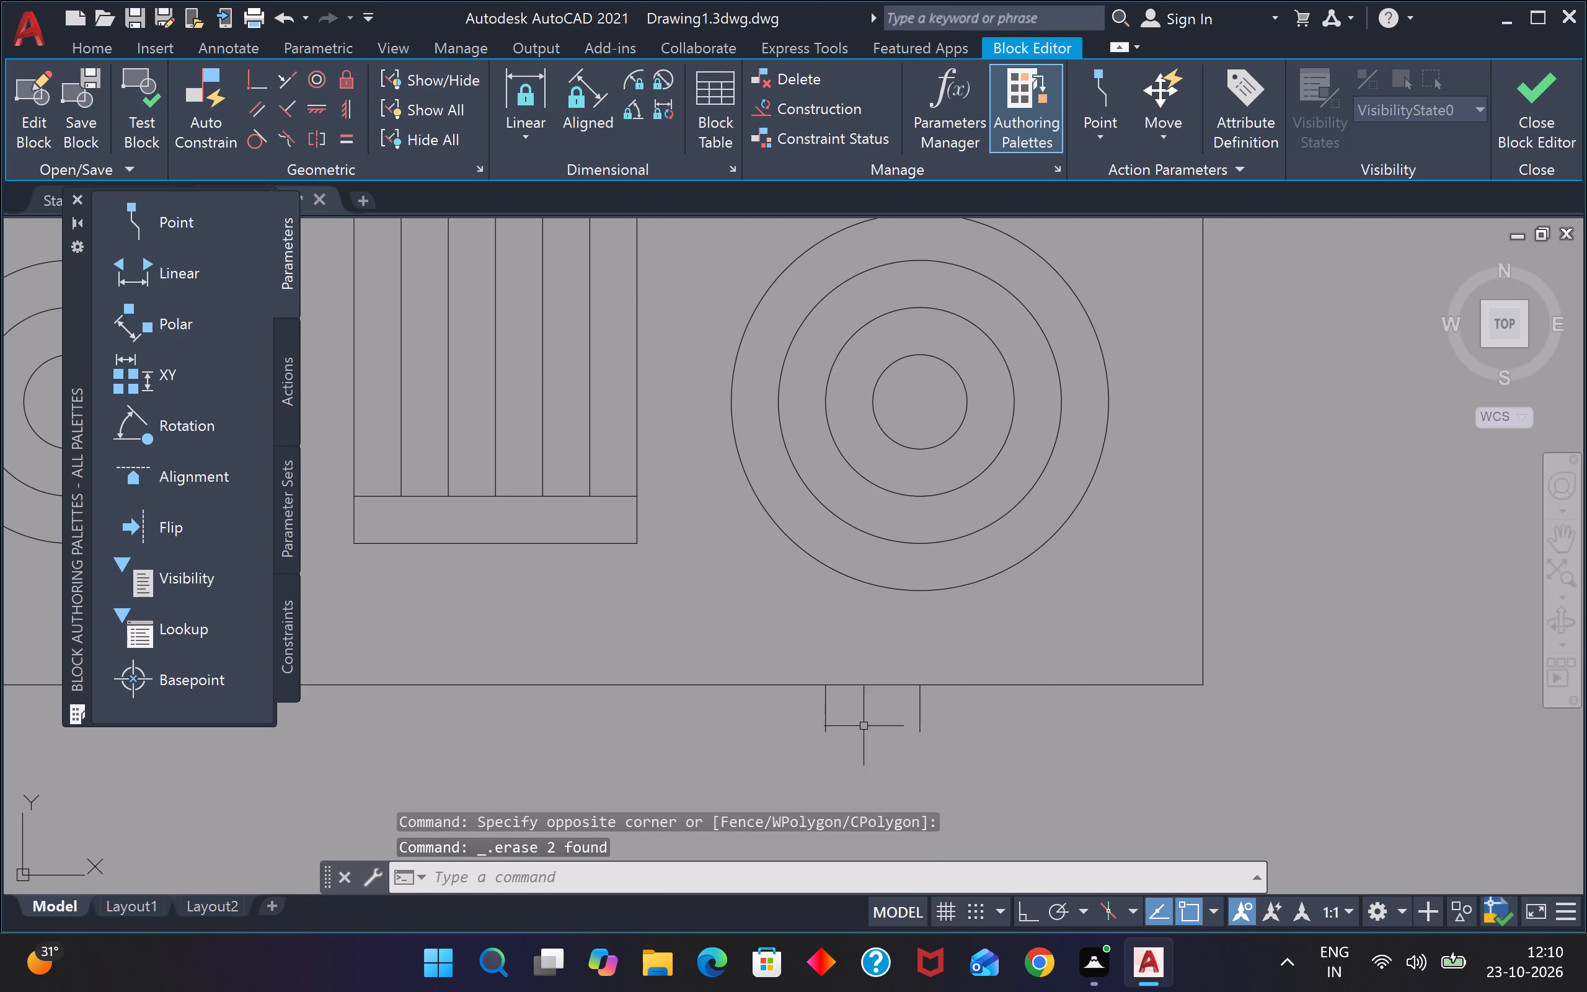
scroll(912, 732, up, 2)
drag(932, 705, 918, 706)
click(619, 719)
key(Delete)
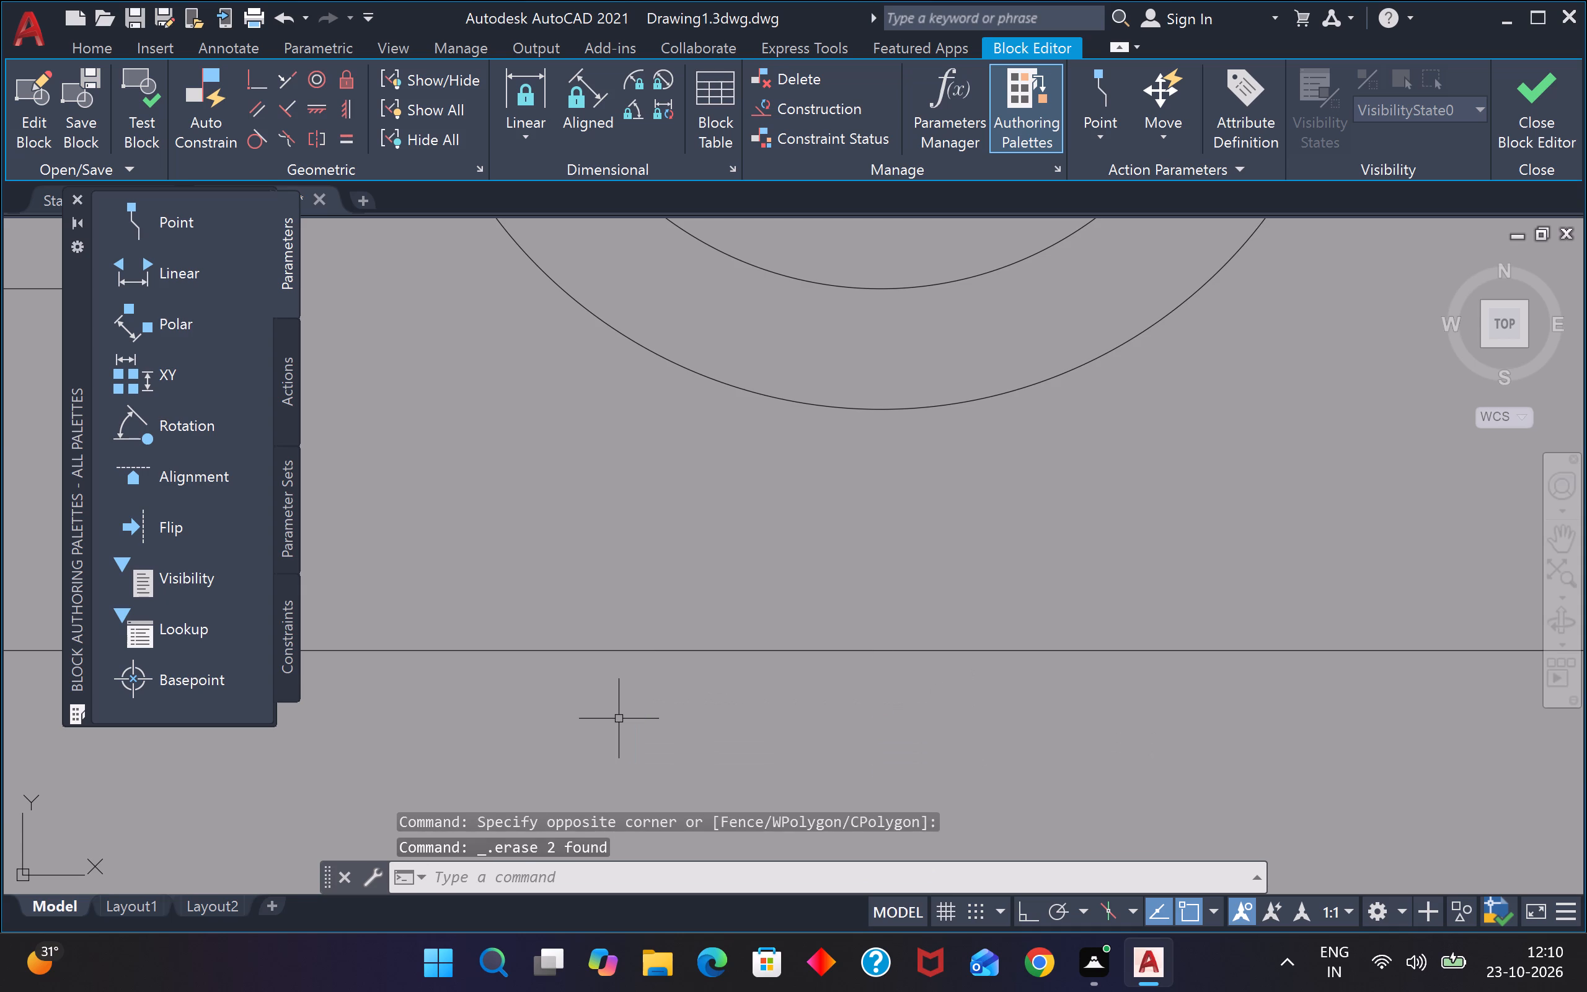
Delete the striped central grill between the burners of the stove.
scroll(669, 678, down, 4)
scroll(604, 645, down, 4)
scroll(591, 577, up, 3)
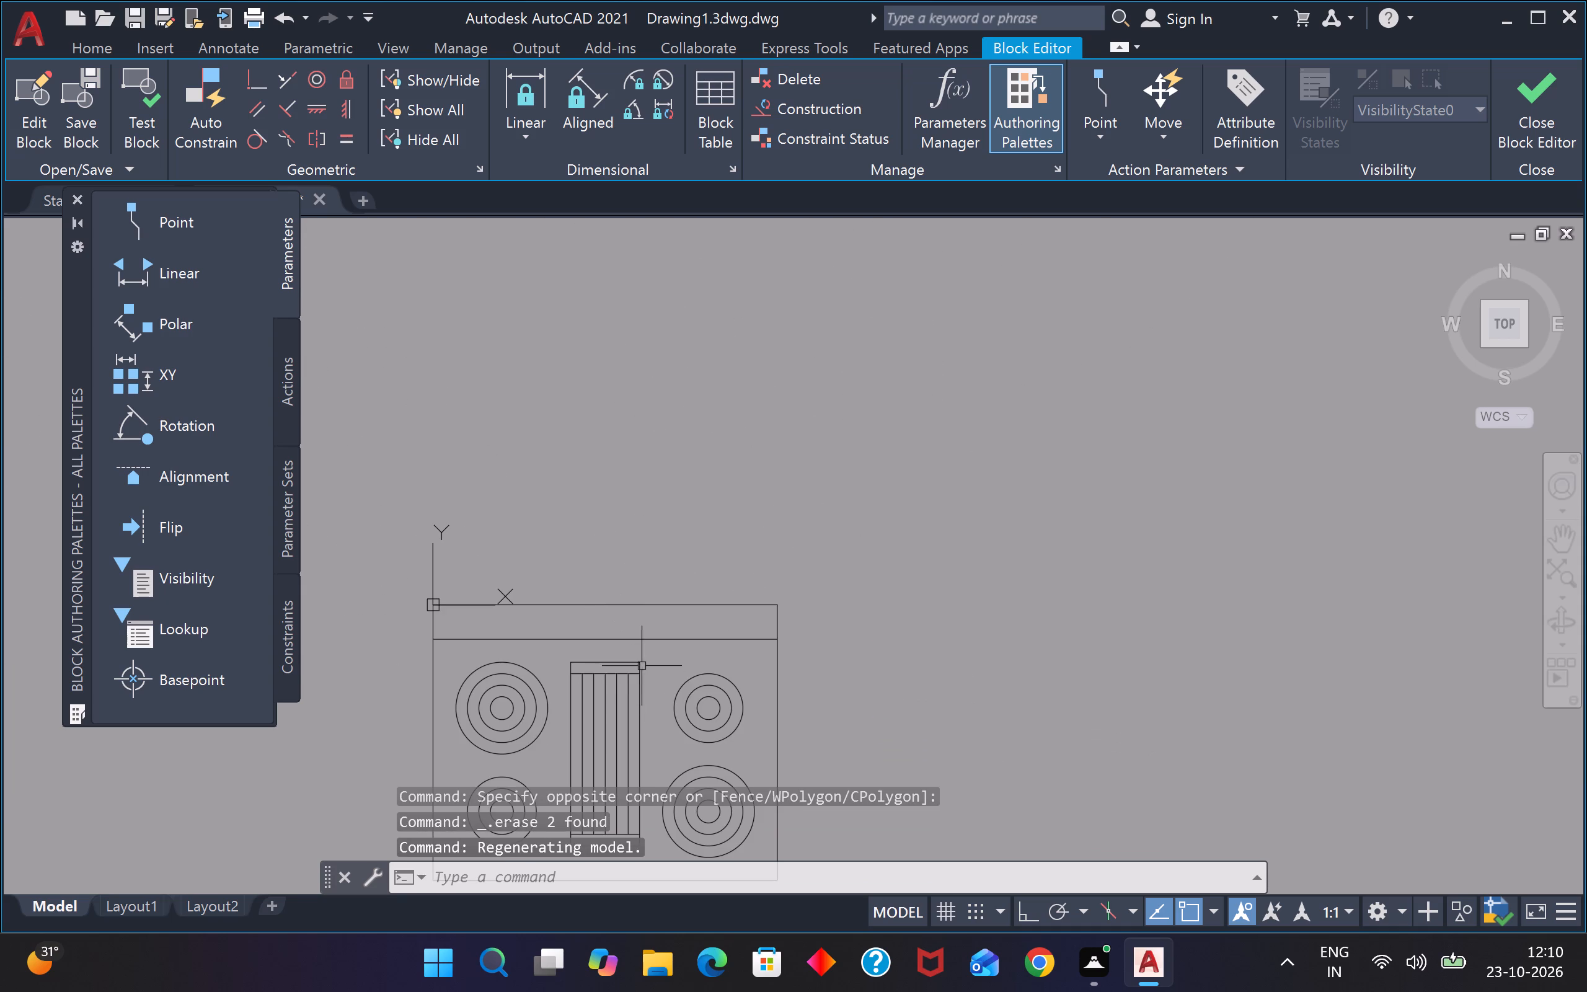
click(655, 651)
scroll(650, 652, down, 3)
scroll(629, 686, up, 3)
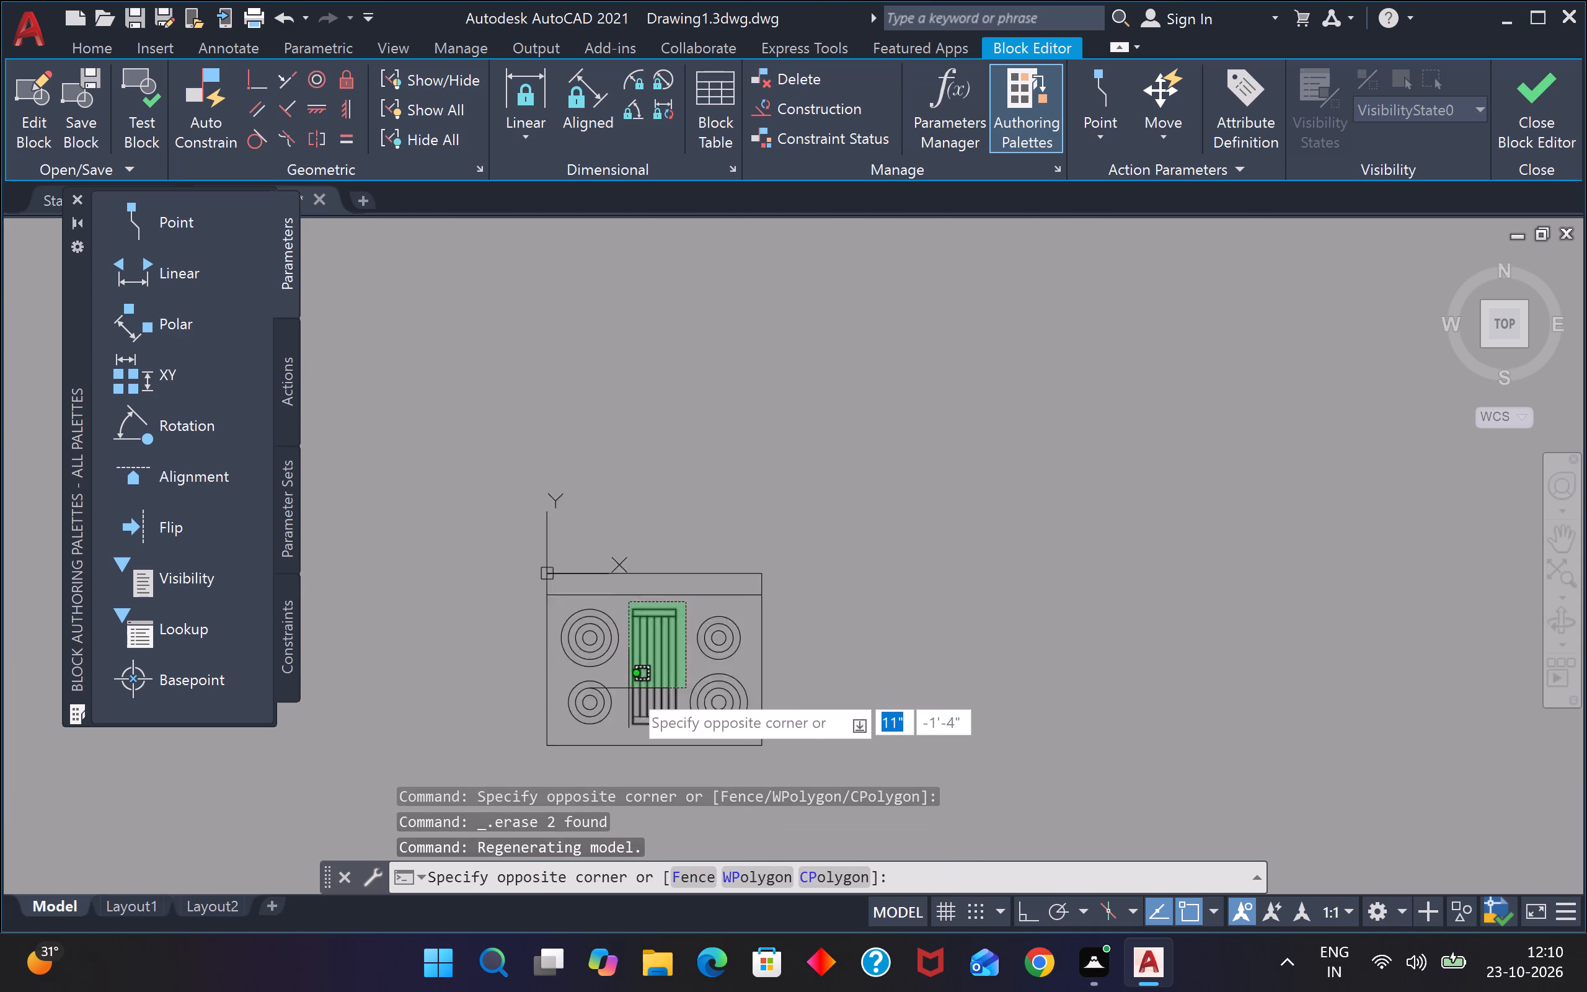
click(629, 750)
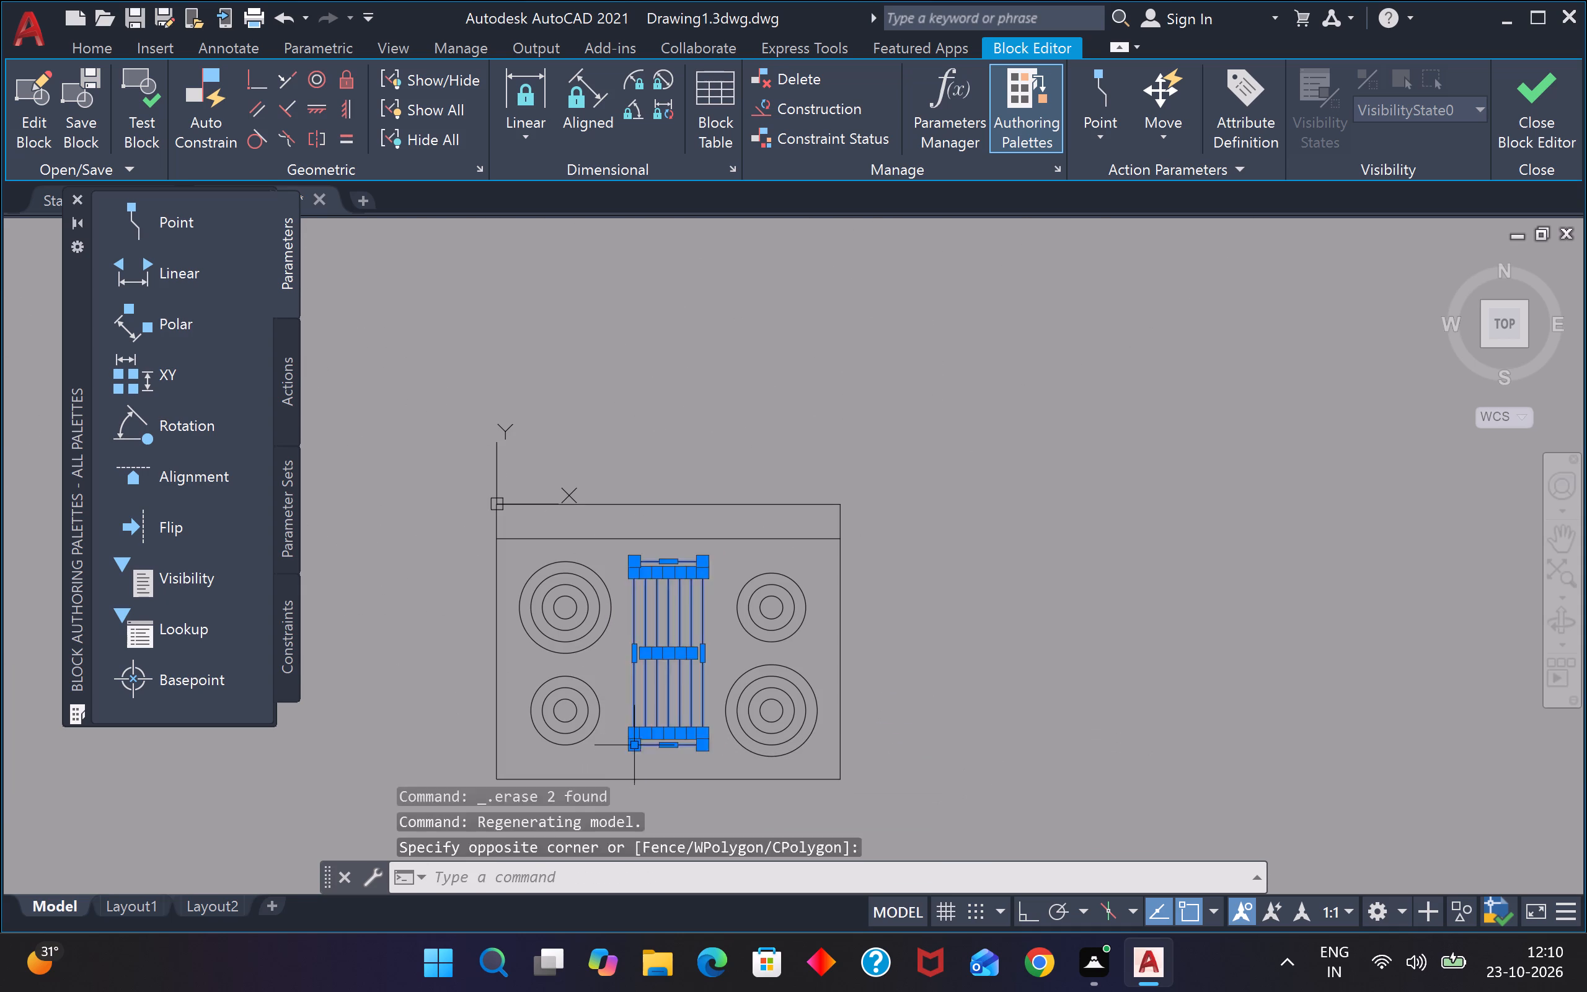
key(Delete)
Close the block editor and save the changes to the stove block.
scroll(781, 634, down, 3)
click(1522, 131)
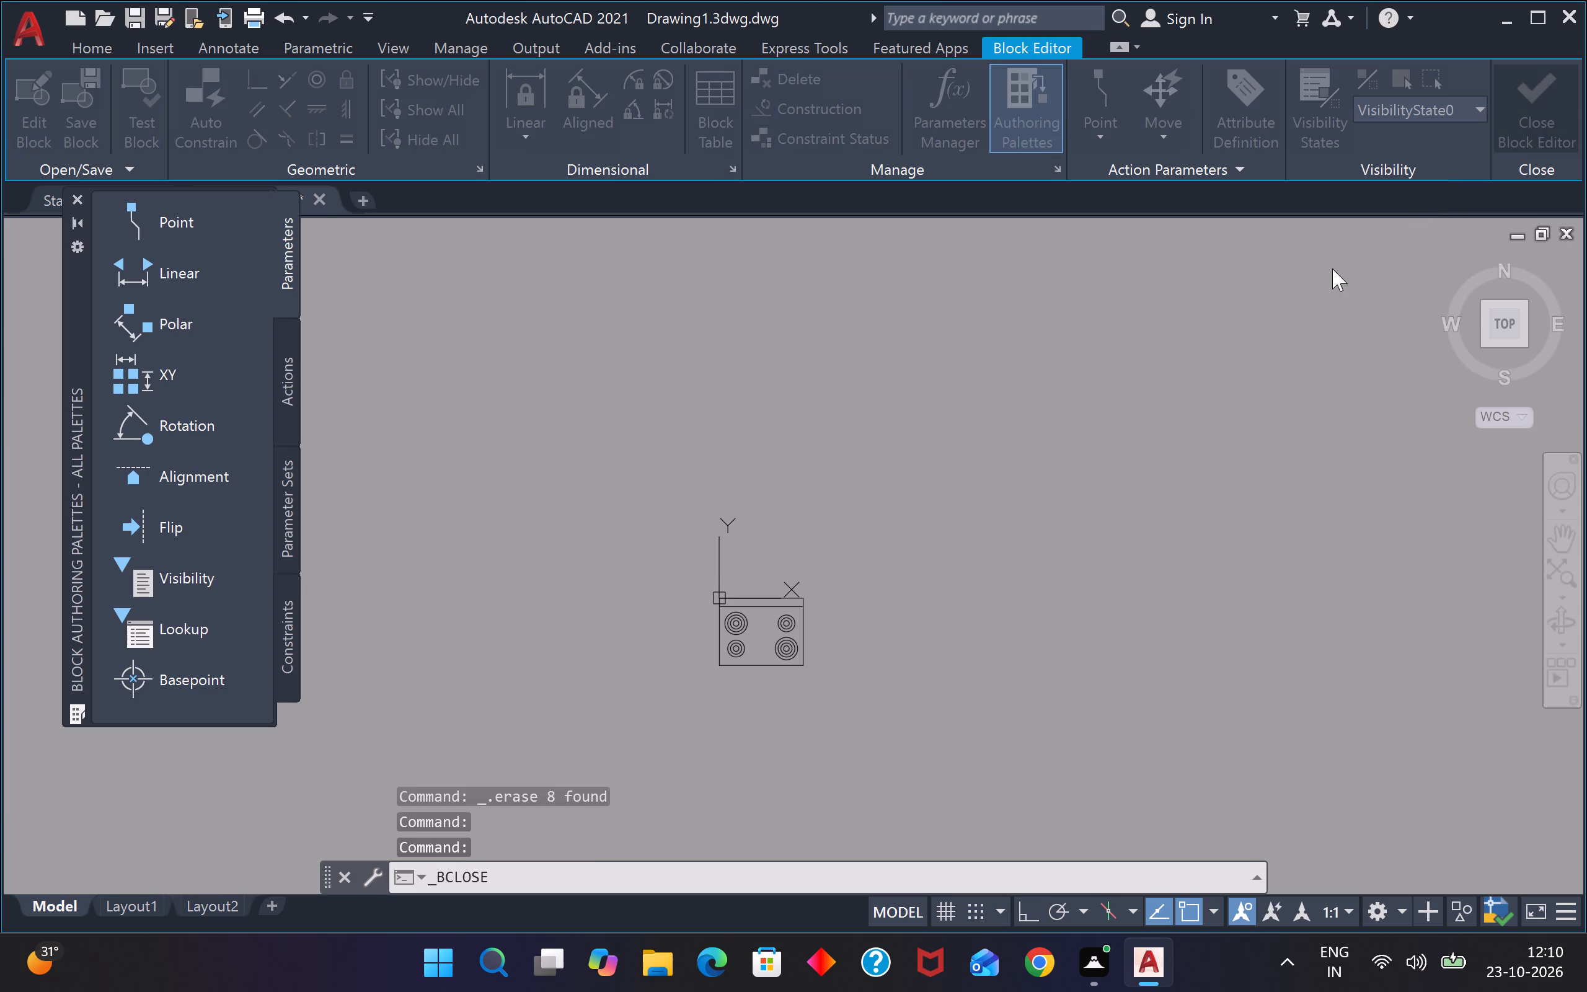
click(877, 446)
Save the floor plan drawing.
scroll(877, 446, down, 3)
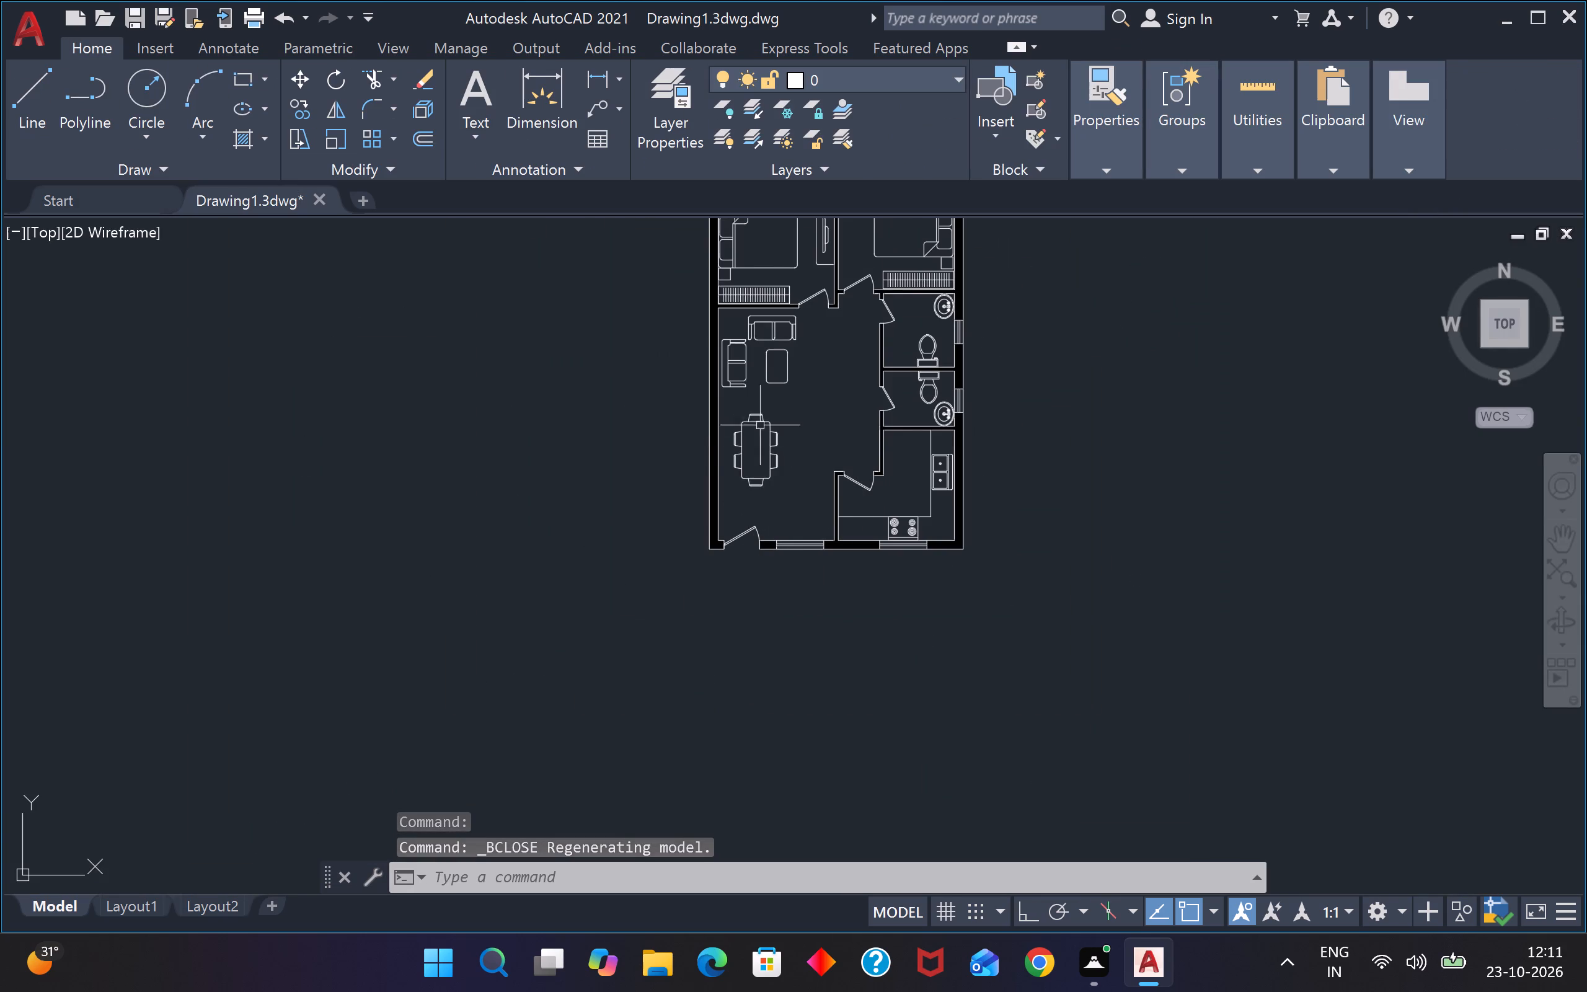
scroll(837, 385, up, 1)
scroll(837, 385, down, 4)
scroll(854, 383, up, 2)
scroll(900, 320, down, 2)
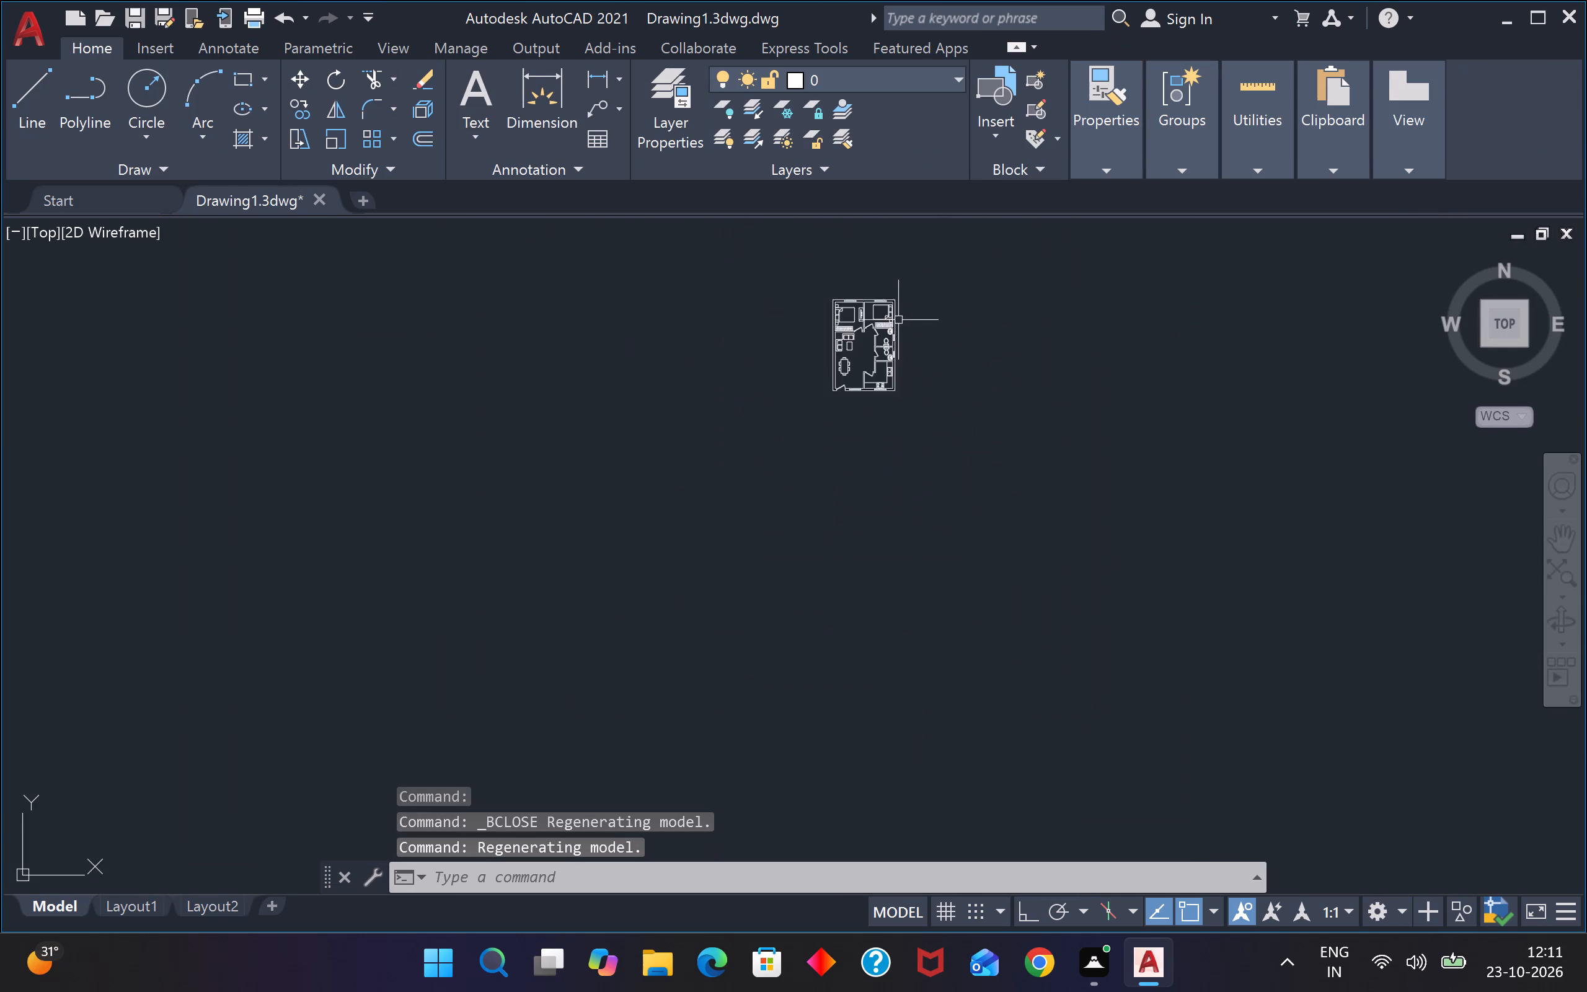
scroll(895, 303, up, 2)
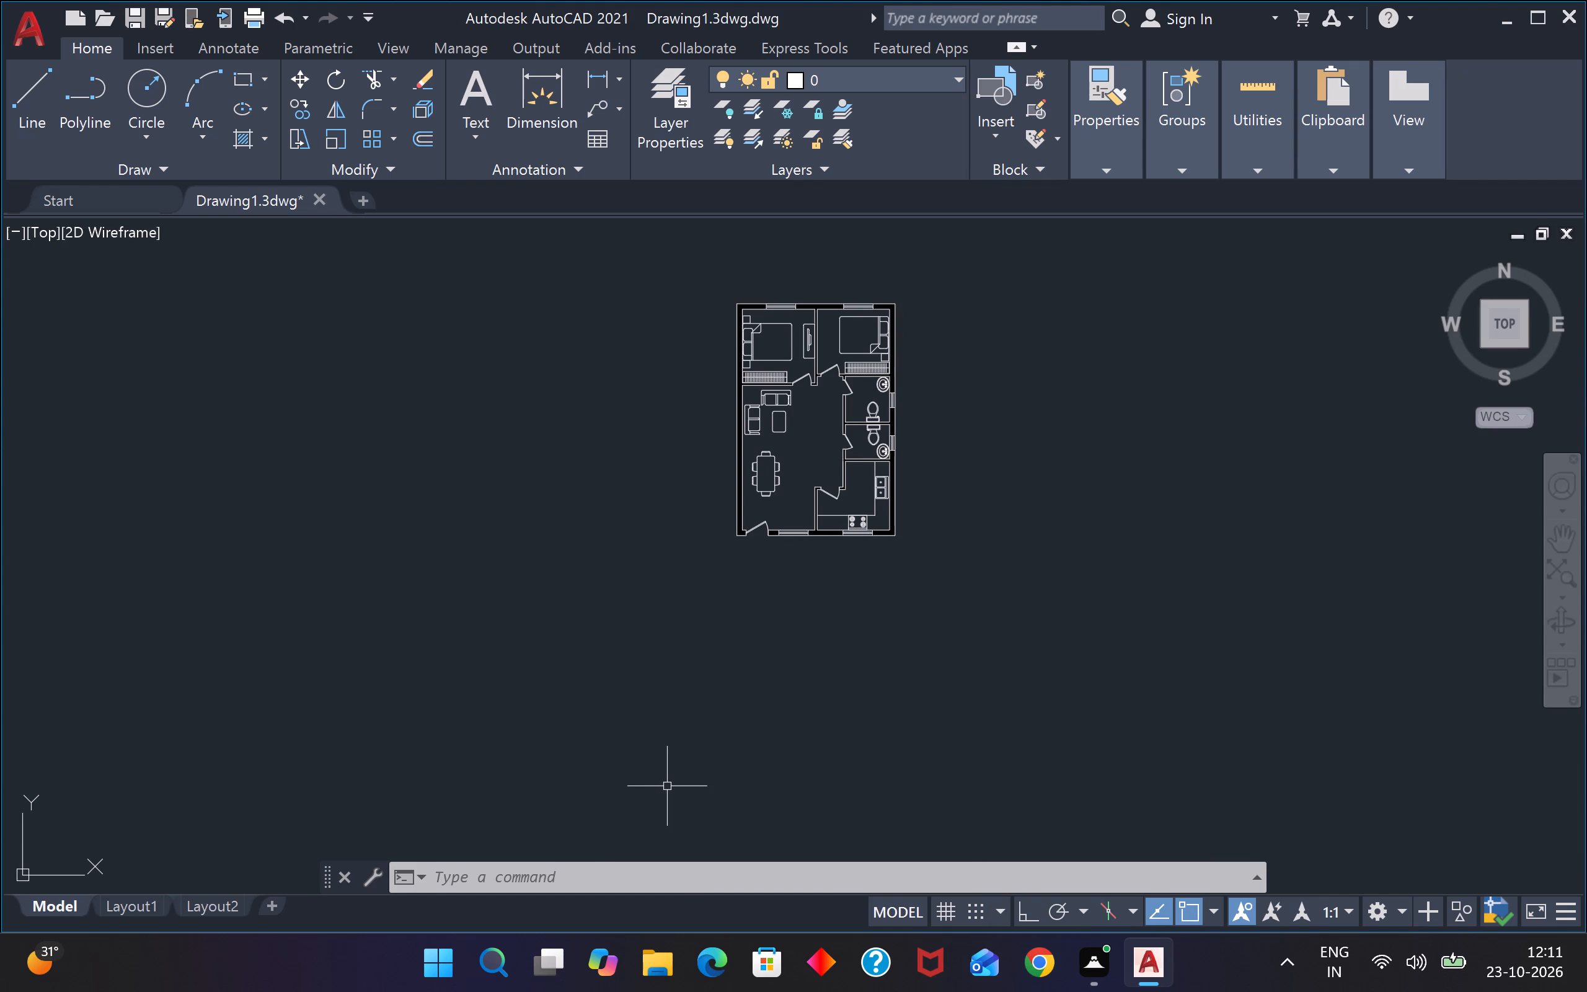
key(ctrl+s)
key(ctrl+s)
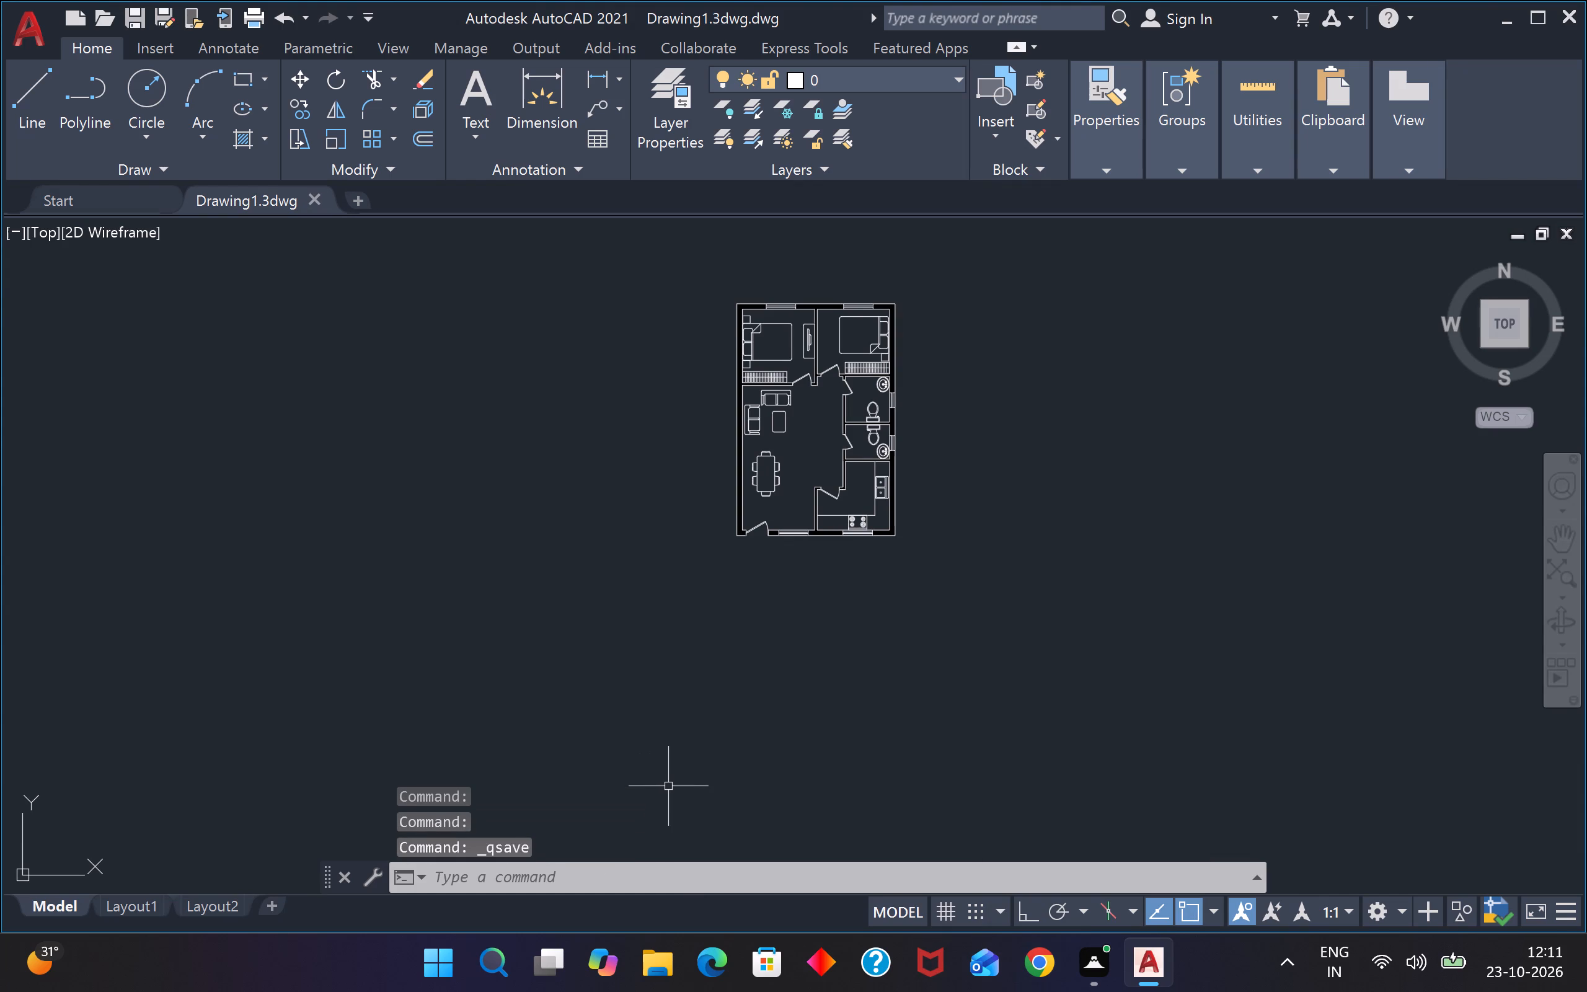
key(ctrl+s)
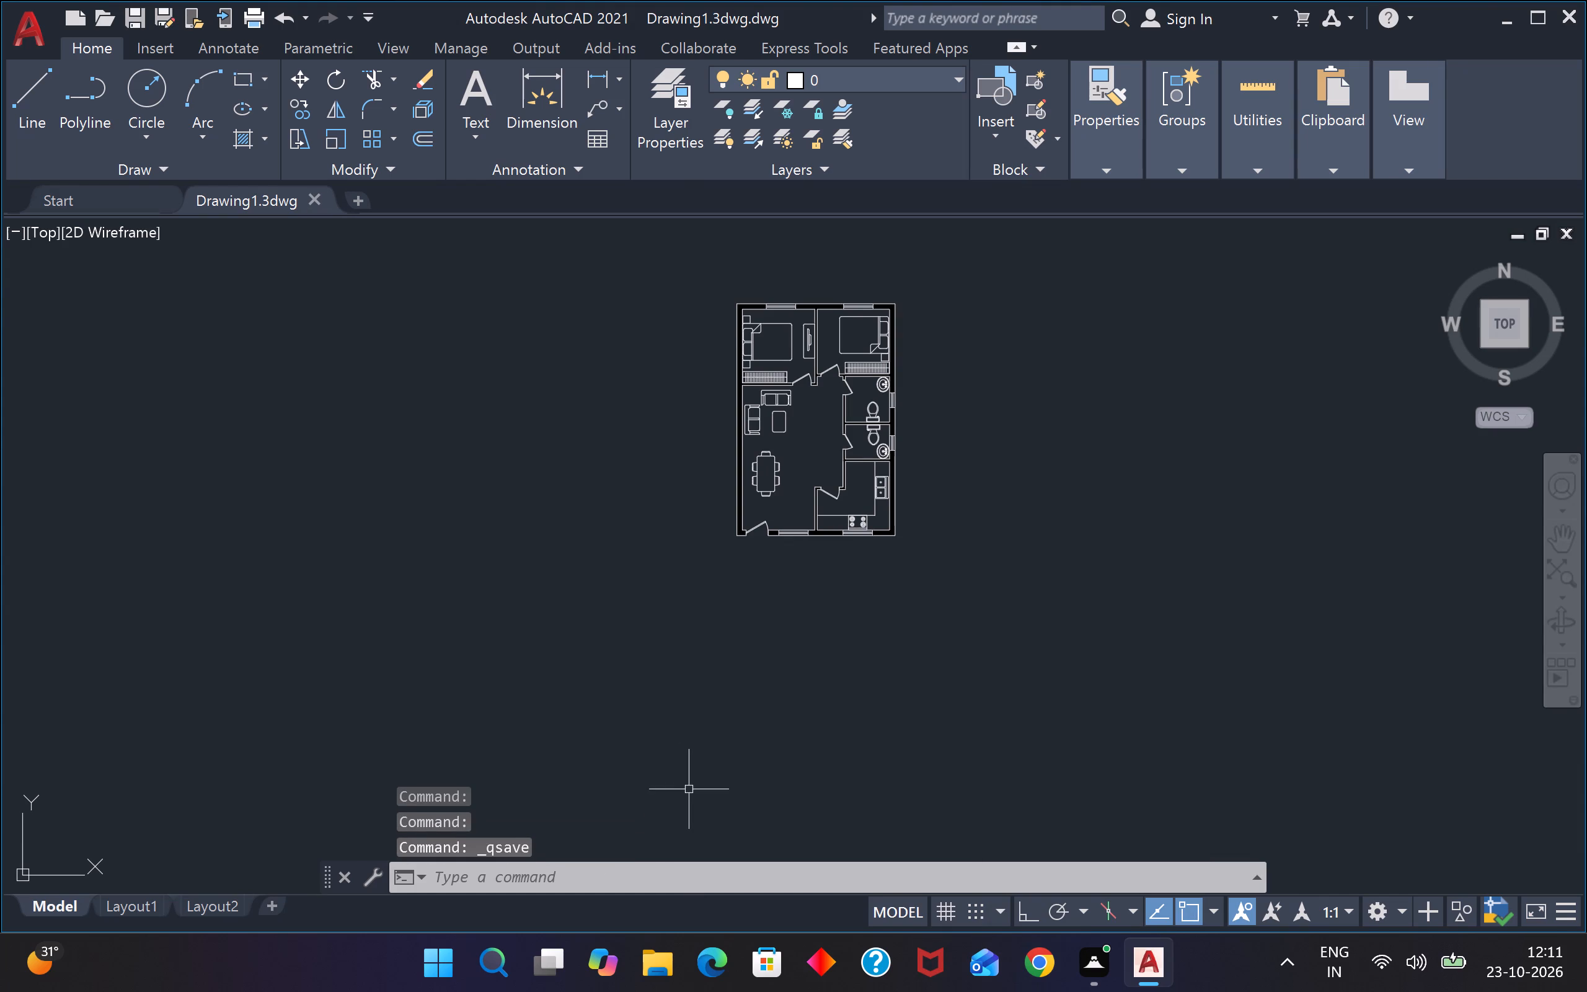